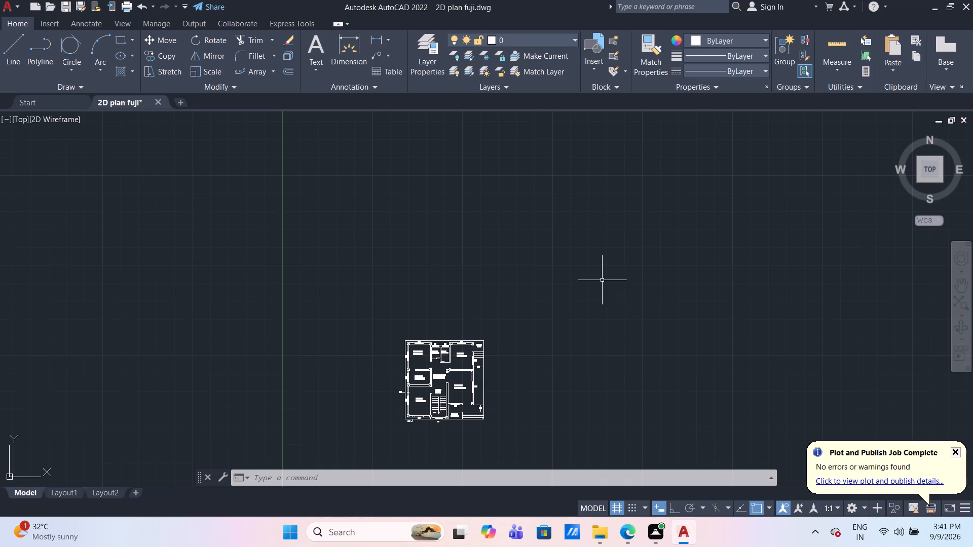
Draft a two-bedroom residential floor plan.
Quit AutoCAD and discard the unsaved changes to the 2D plan fuji drawing.
click(968, 3)
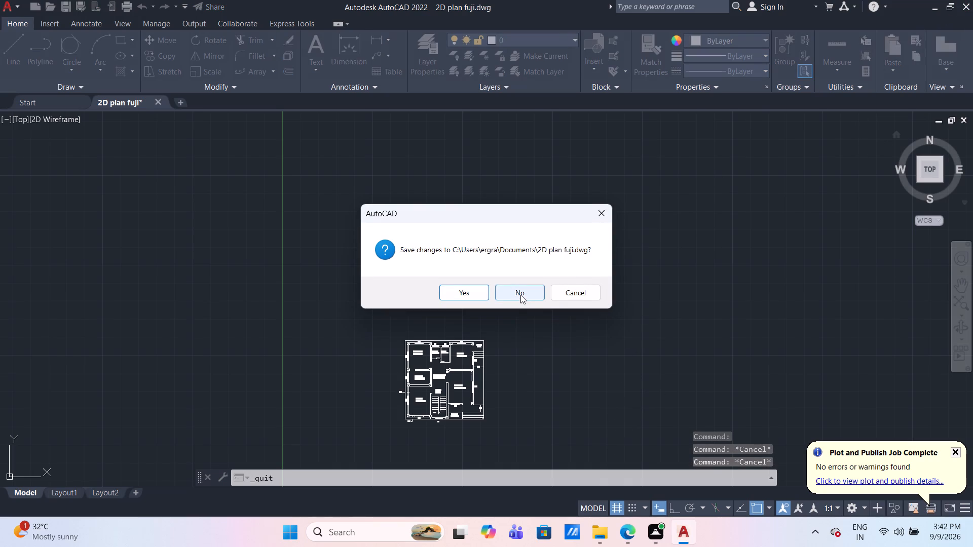
click(520, 295)
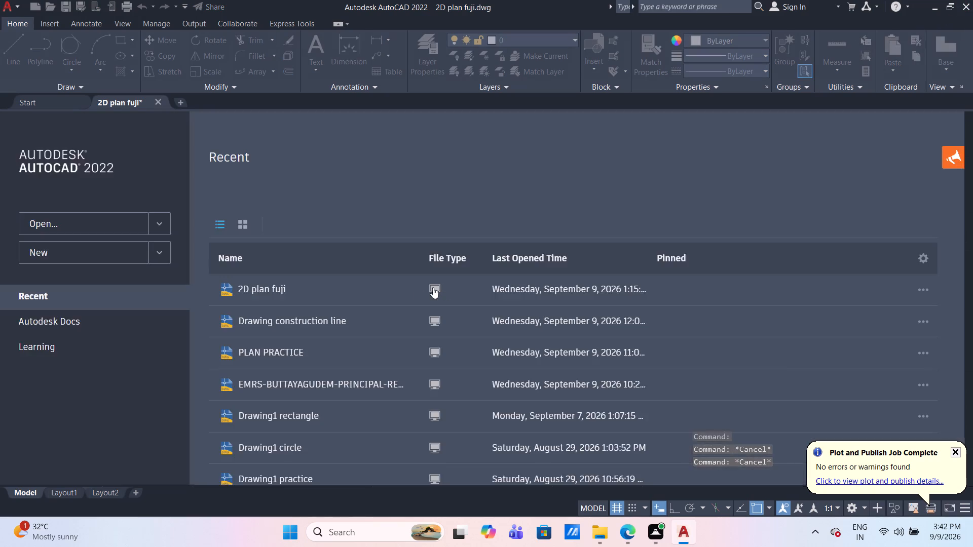
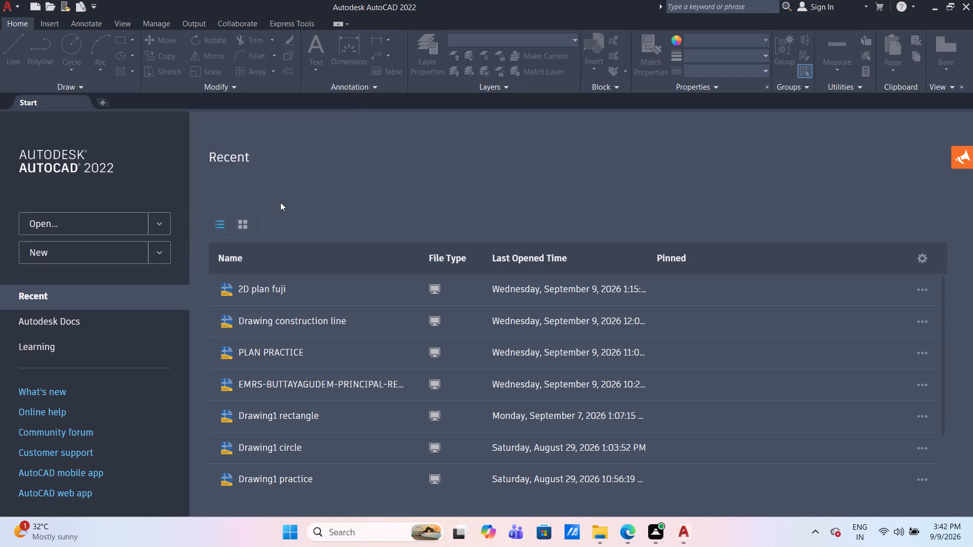
Start a new blank drawing.
click(76, 252)
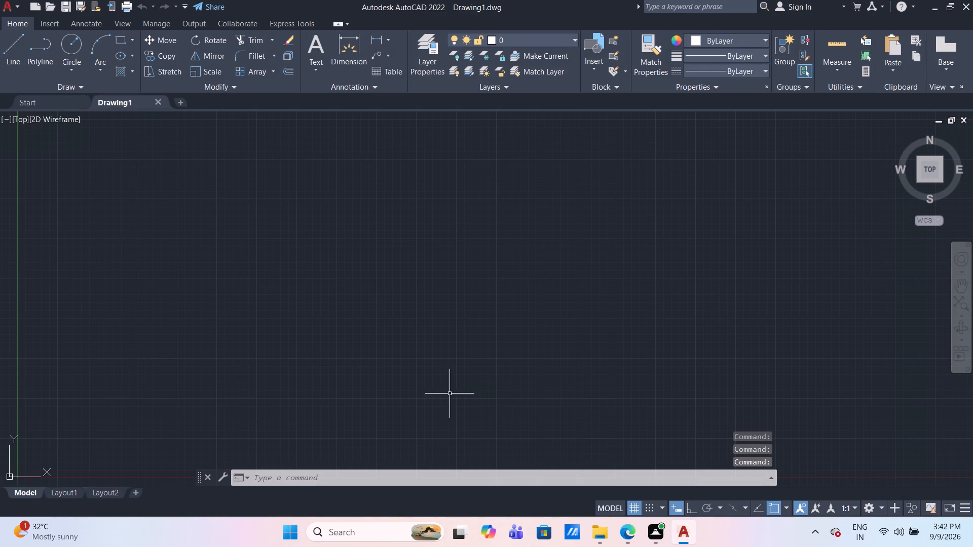
Turn on command log file recording with LOGFILEON.
click(386, 476)
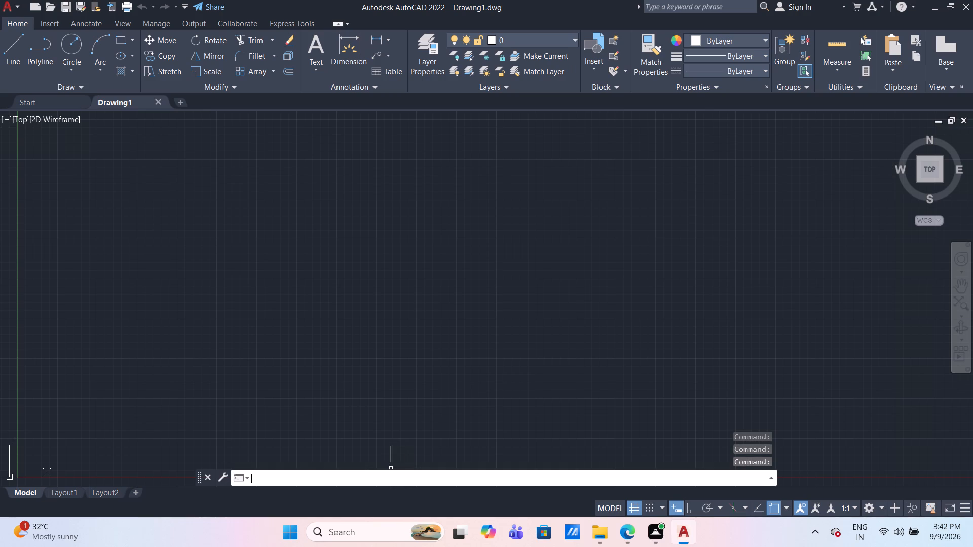
text(log)
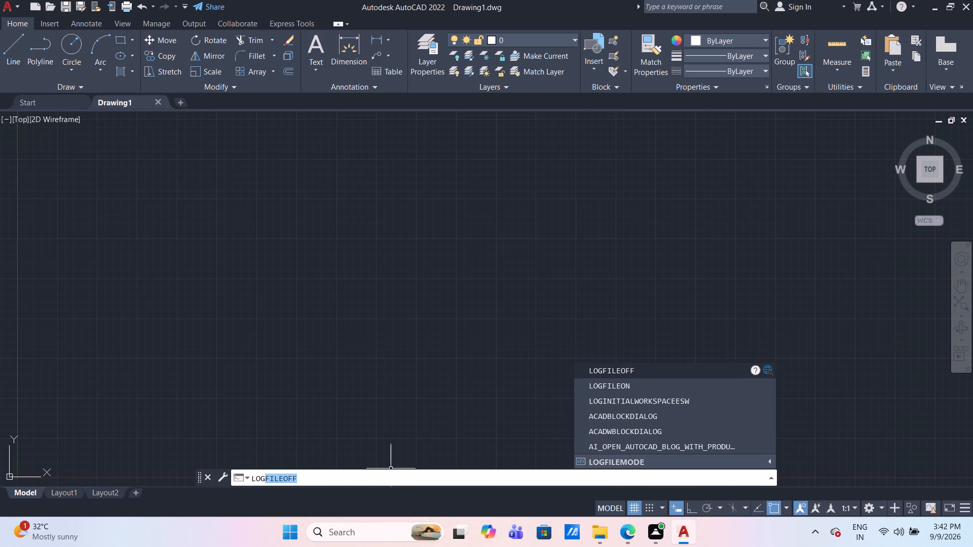
click(620, 384)
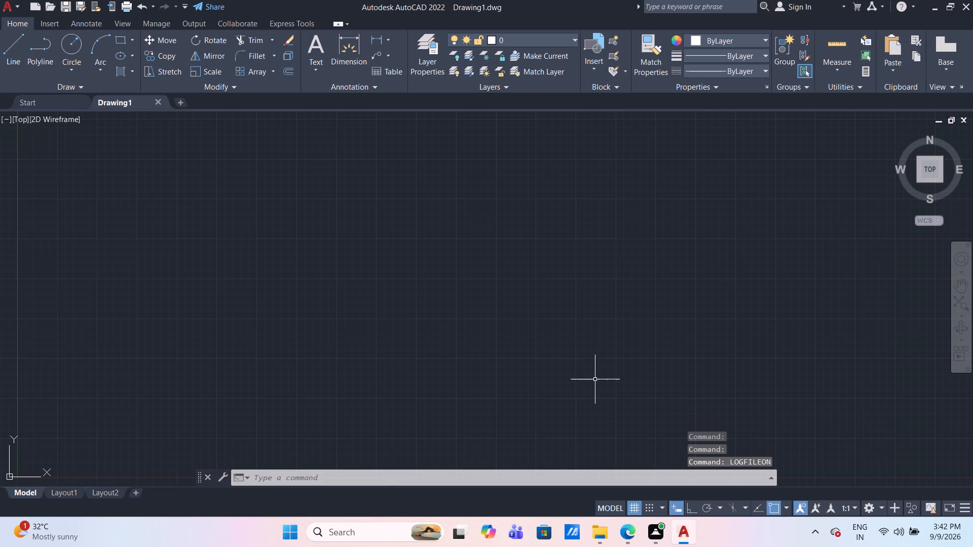
Configure the drawing units to Engineering length type with 0'-0" precision.
click(399, 478)
text(un)
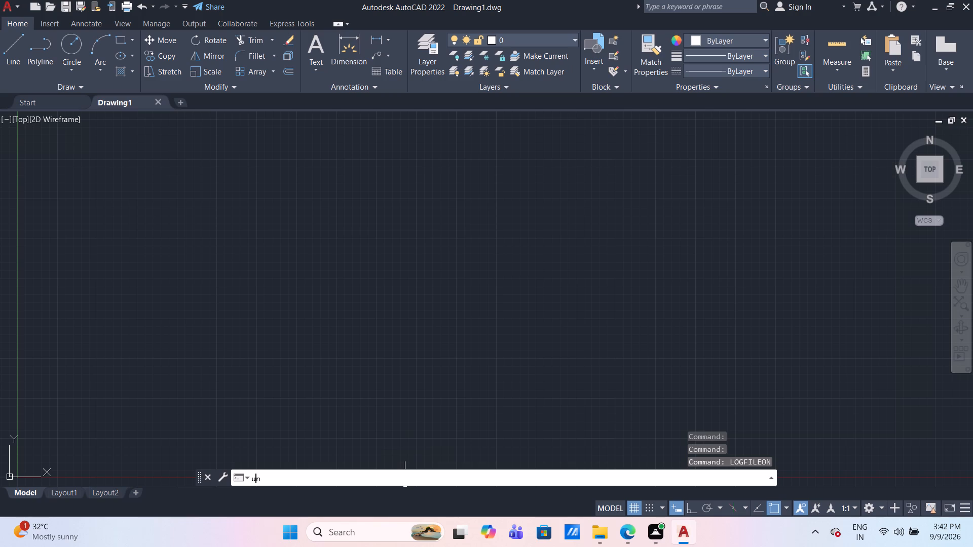
key(Return)
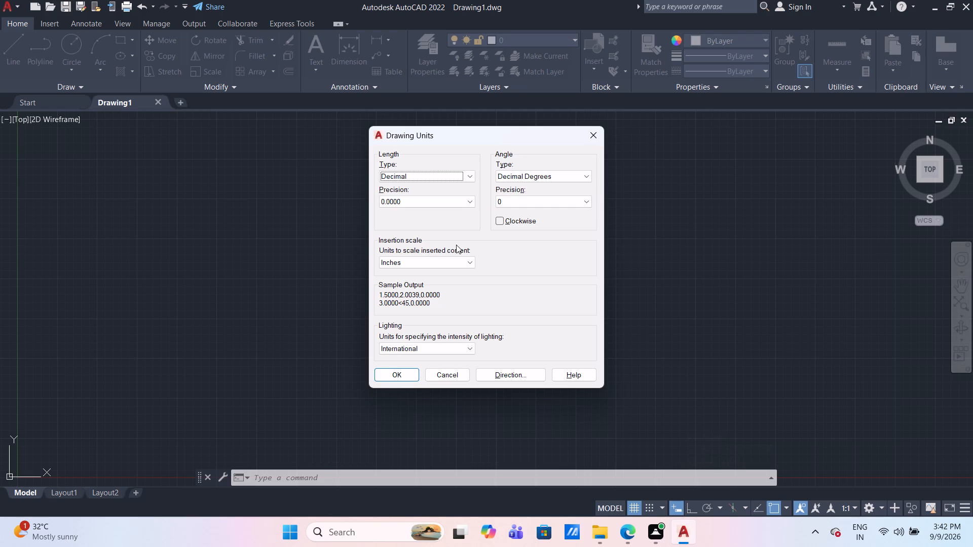
click(442, 176)
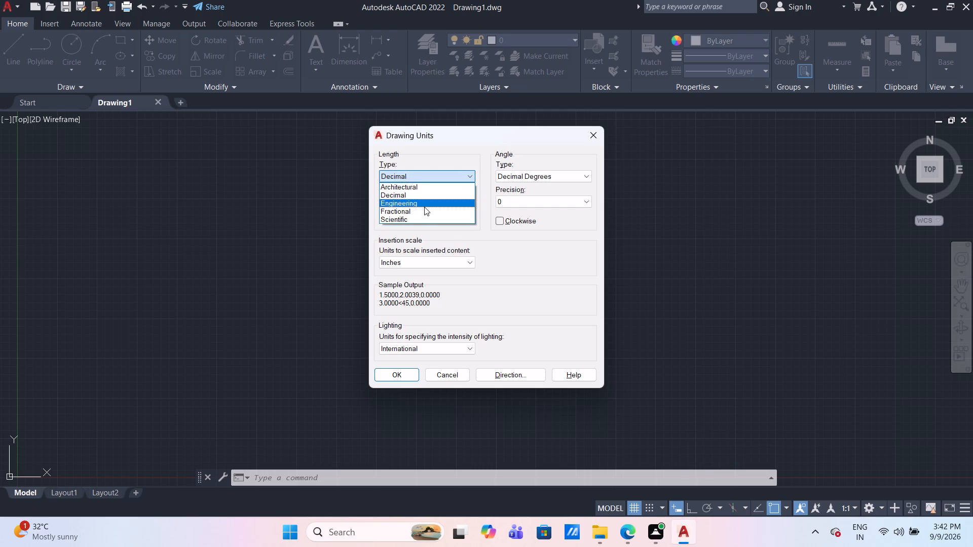
click(420, 205)
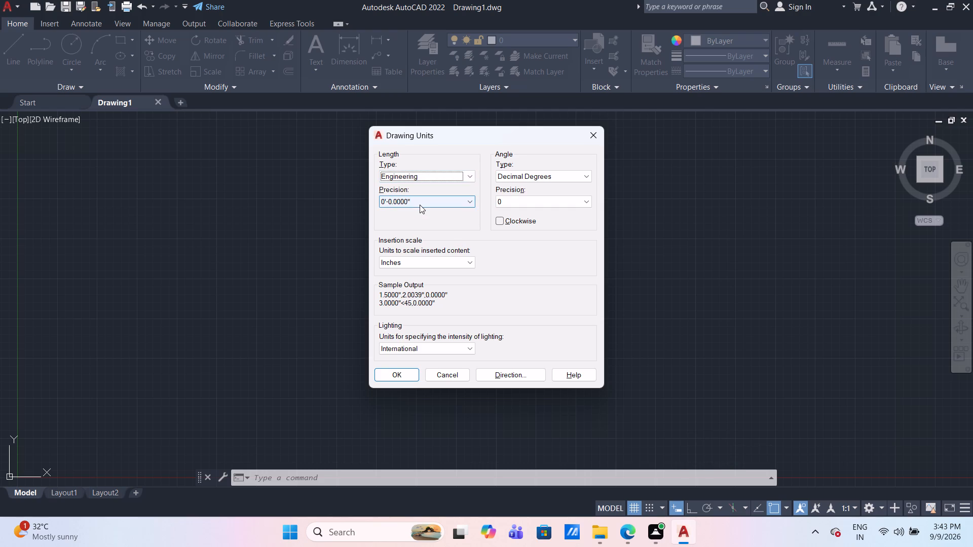
click(420, 205)
click(407, 212)
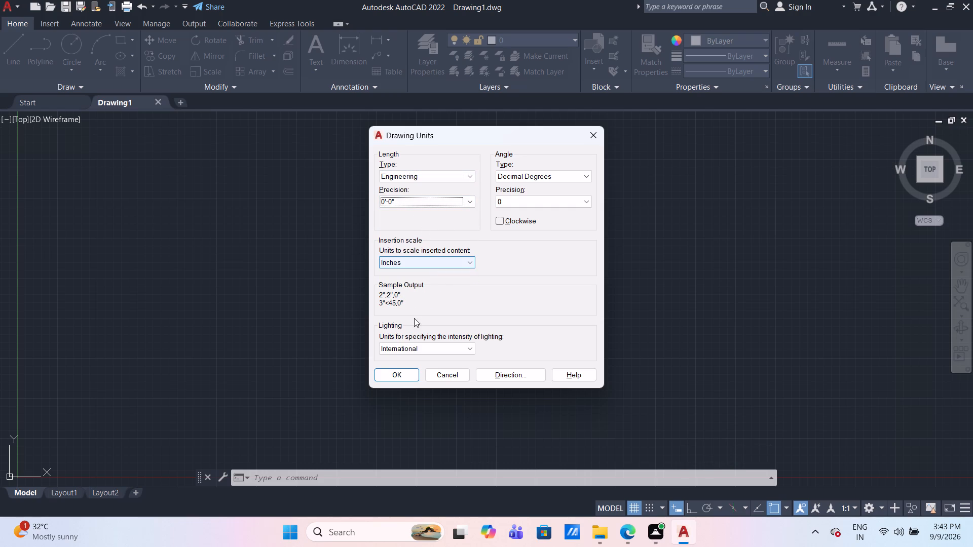
click(406, 375)
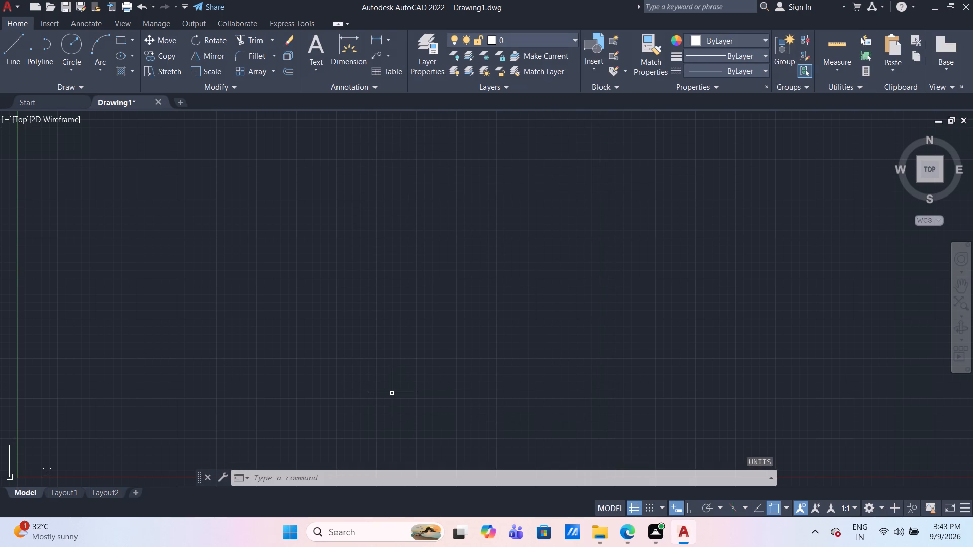
Set the model space limits with lower left corner 0,0 and upper right corner 100,100.
text(li)
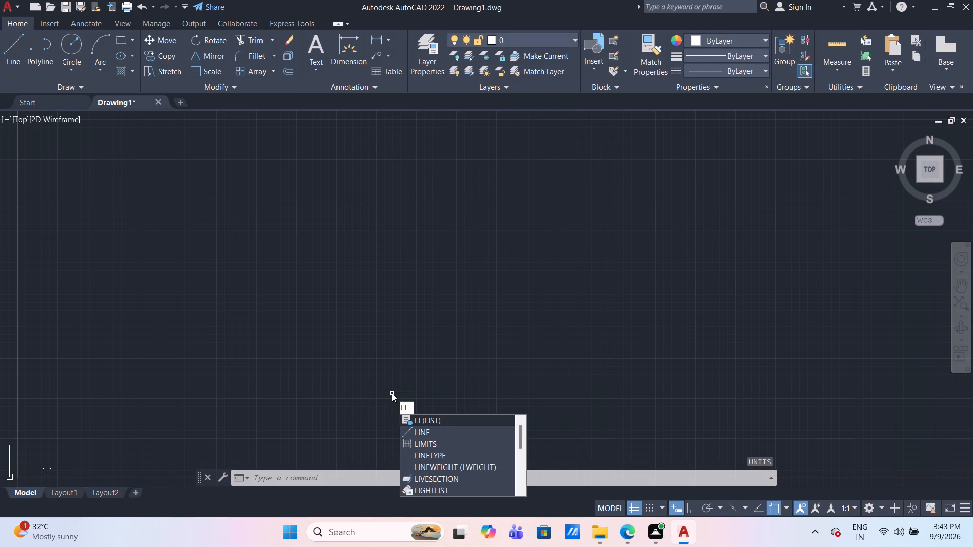
key(m)
key(Return)
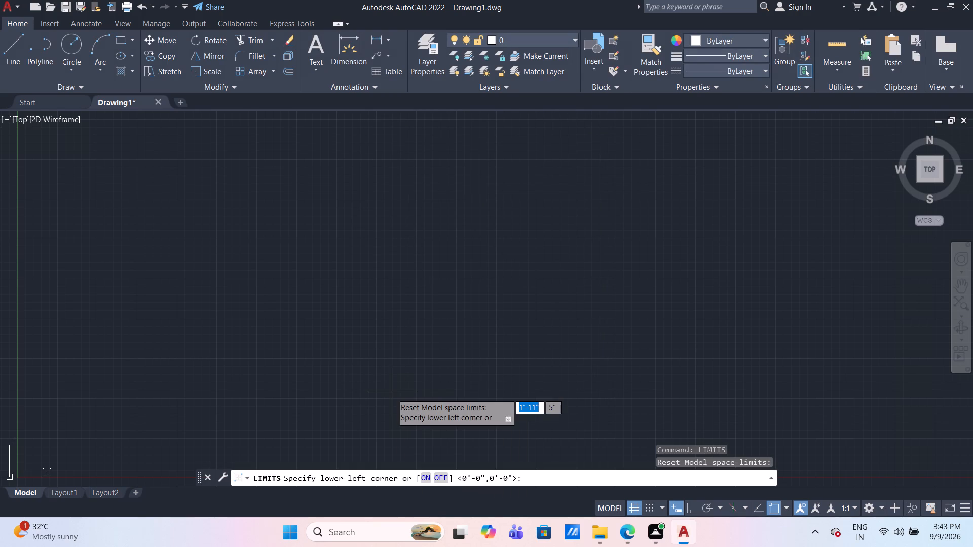
text(0,0)
key(Return)
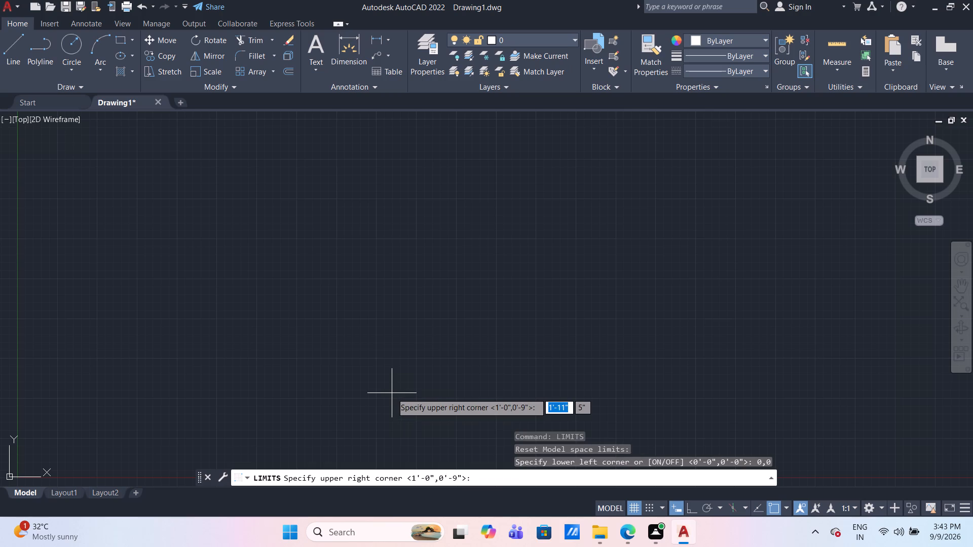
text(100)
text(,100)
key(Return)
Zoom All to fit the full drawing limits in the view.
scroll(218, 364, down, 1)
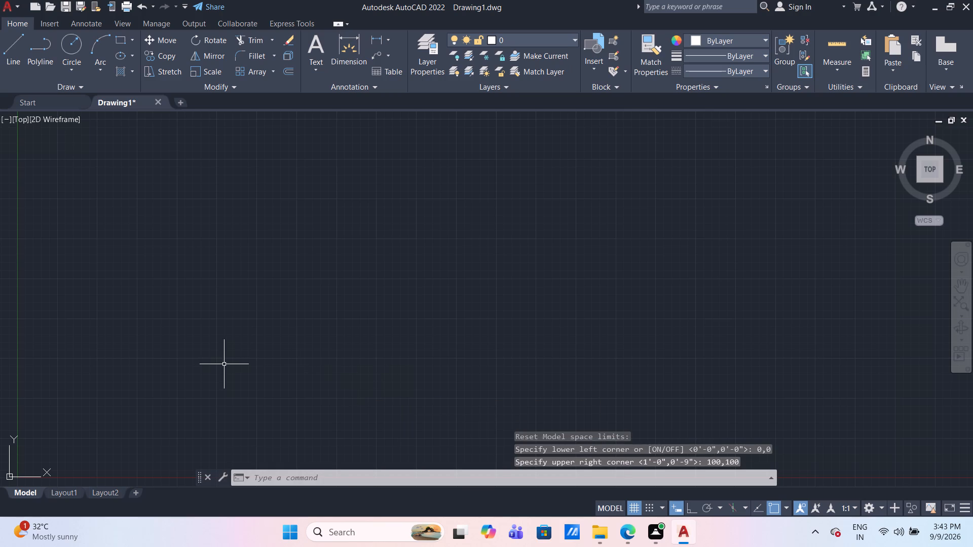
scroll(218, 364, down, 1)
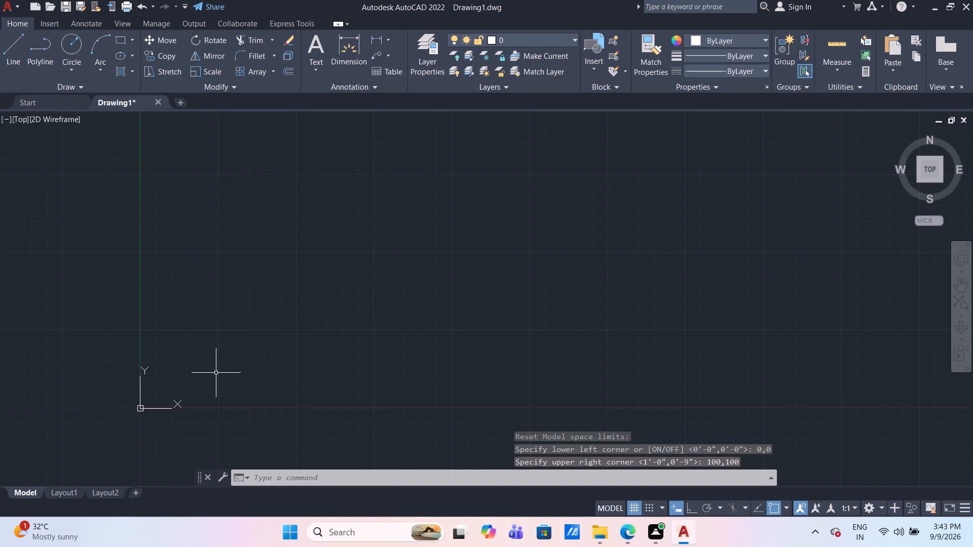
key(z)
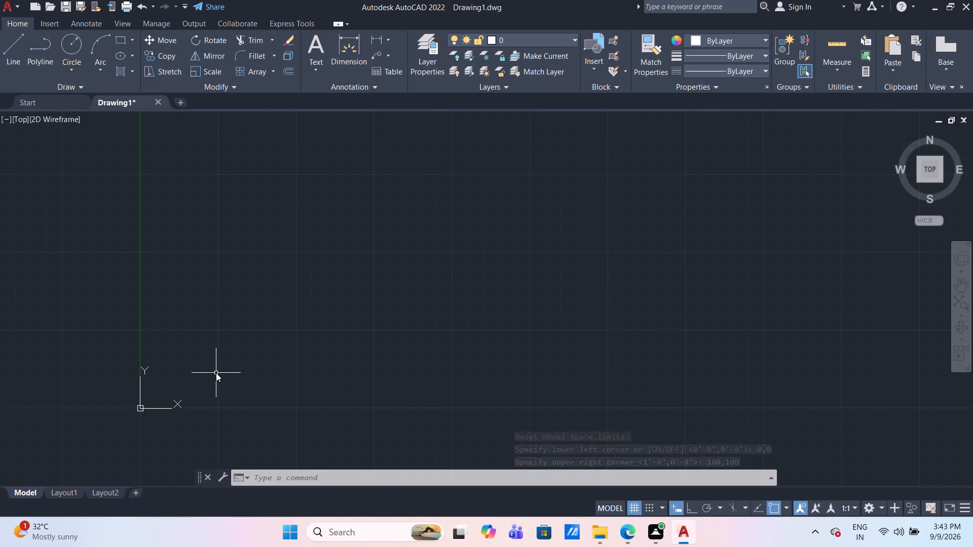
key(Return)
key(a)
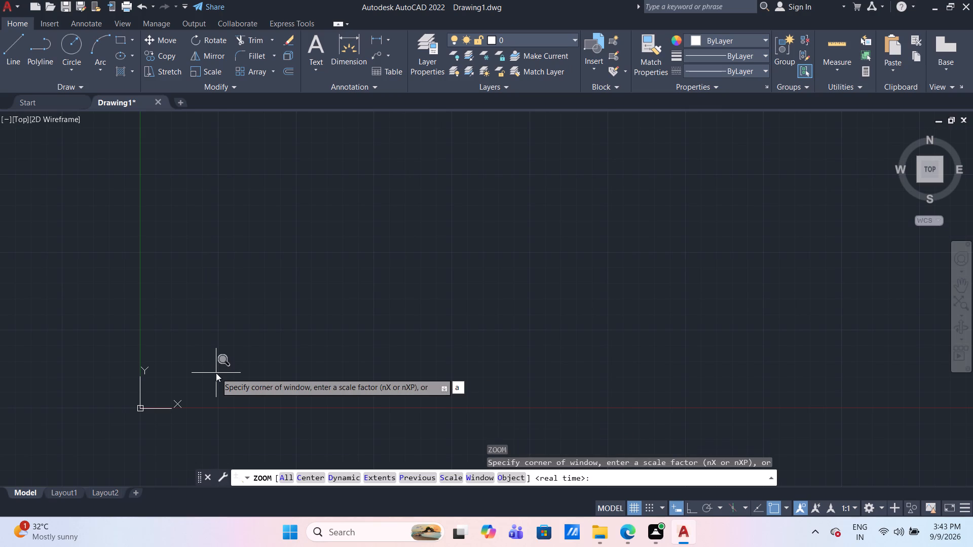
key(Return)
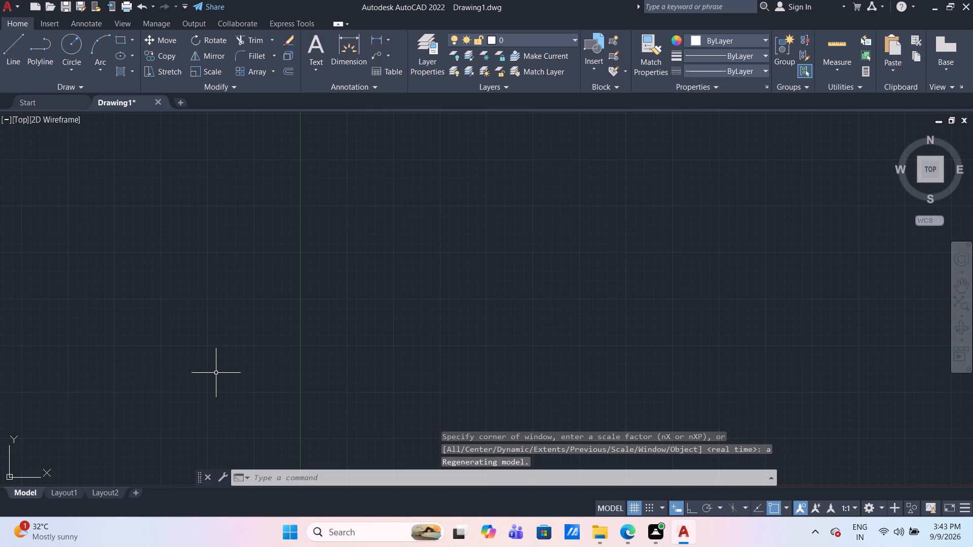
Modify the Standard dimension style to use a 3" arrow size and a 2" dimension break size.
key(d)
key(Return)
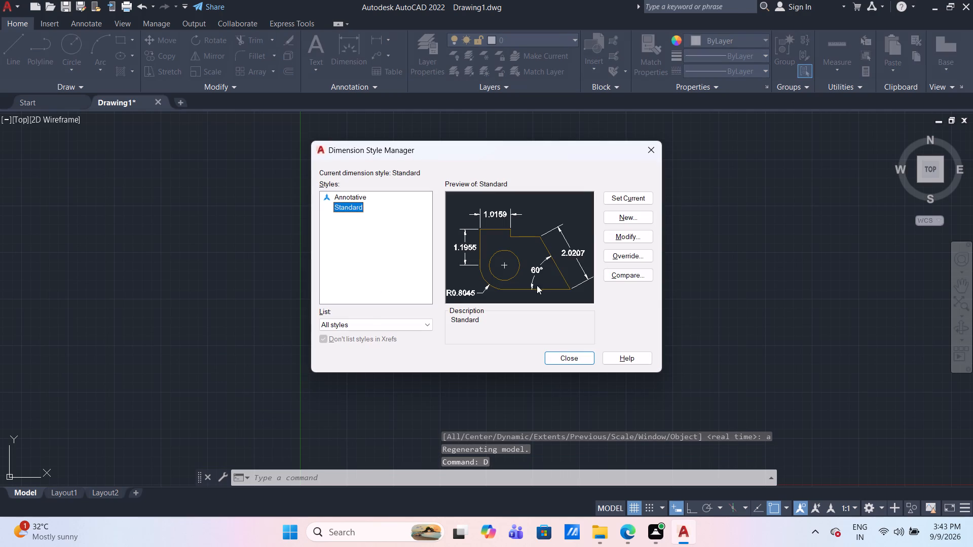
click(632, 234)
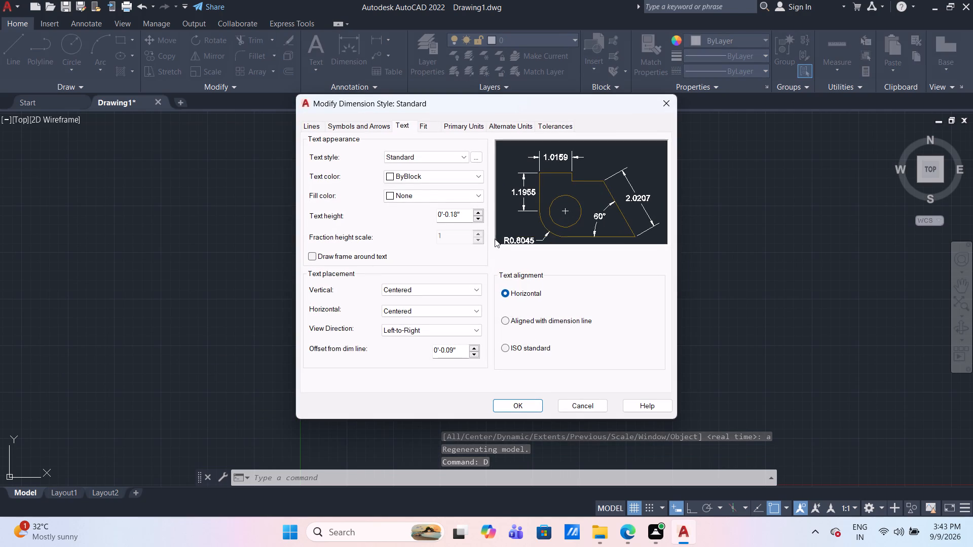
click(356, 123)
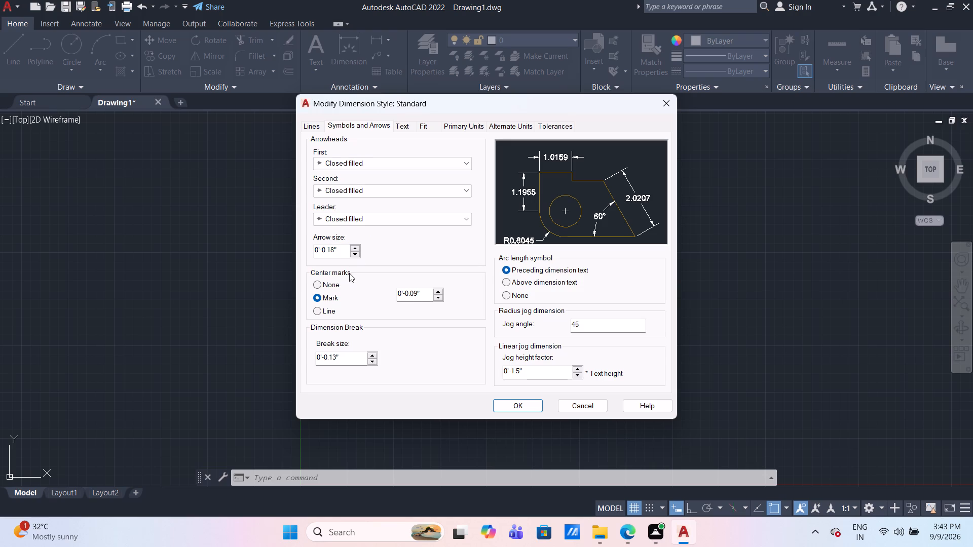
drag(339, 252, 311, 252)
key(3)
key(shift+quotedbl)
key(Return)
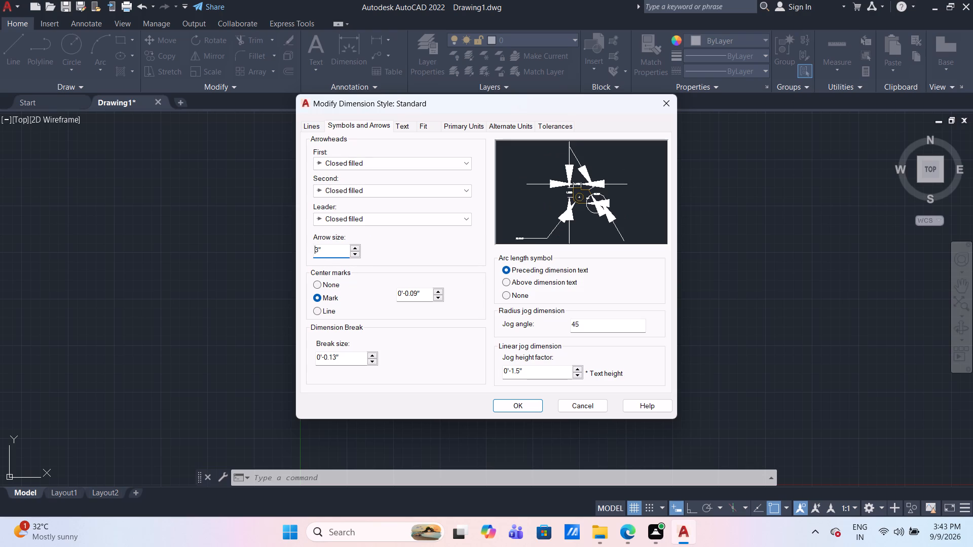
drag(351, 358, 314, 359)
drag(314, 359, 307, 360)
text(2")
key(Return)
Set the Standard dimension style's text height to 4" and its text offset from the dimension line to 2".
click(402, 127)
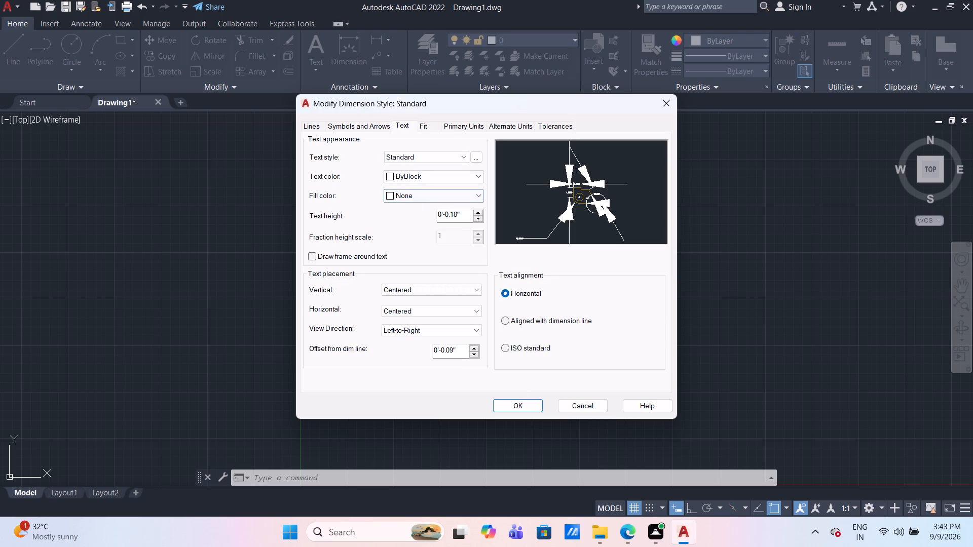
drag(465, 216, 429, 215)
text(4")
key(Return)
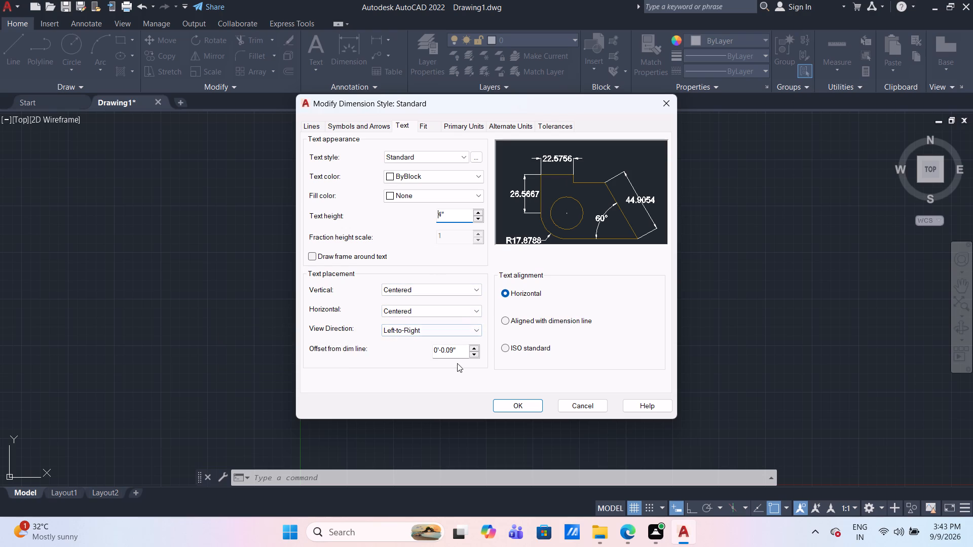
drag(456, 355, 424, 351)
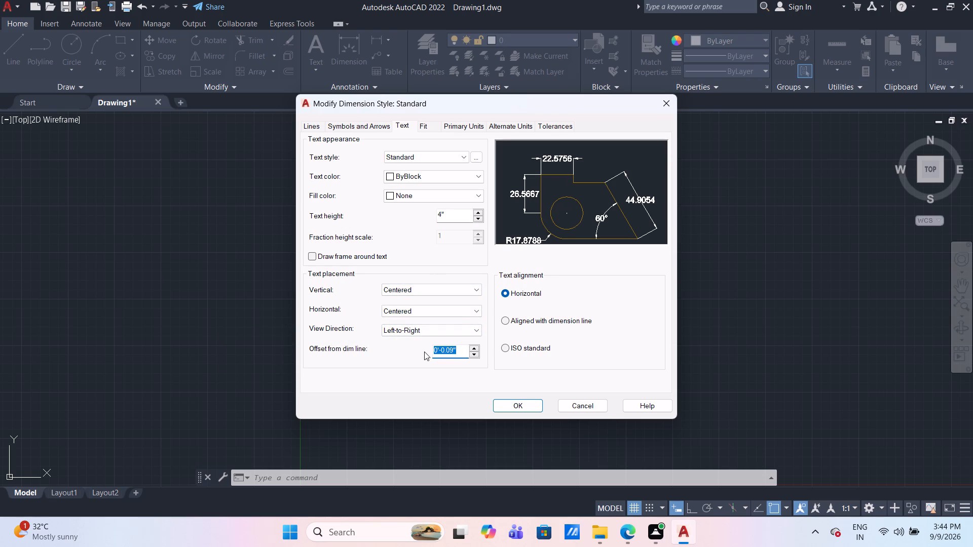
key(2)
key(apostrophe)
key(BackSpace)
key(shift+quotedbl)
key(Return)
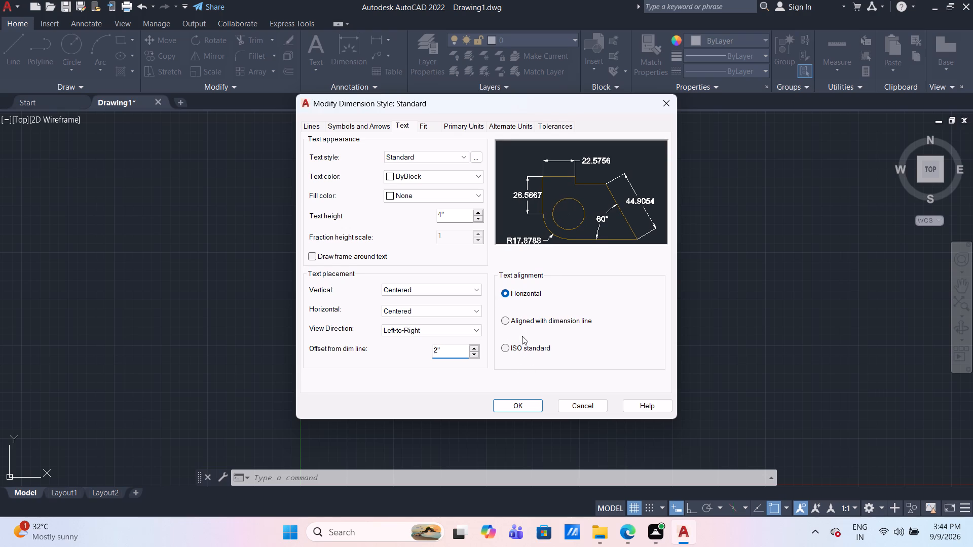
Set the Standard dimension style's primary linear units to Engineering format with 0'-0" precision.
click(429, 125)
click(454, 124)
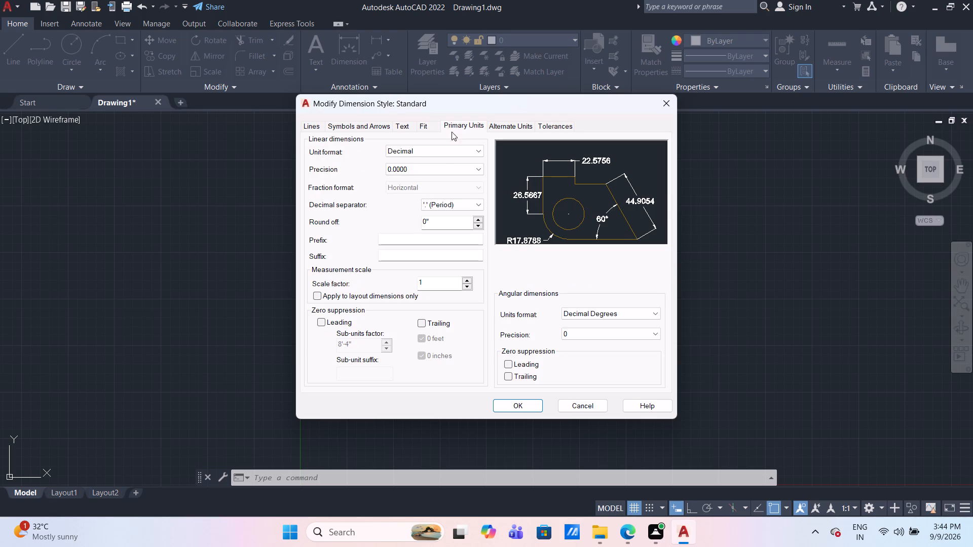
click(436, 165)
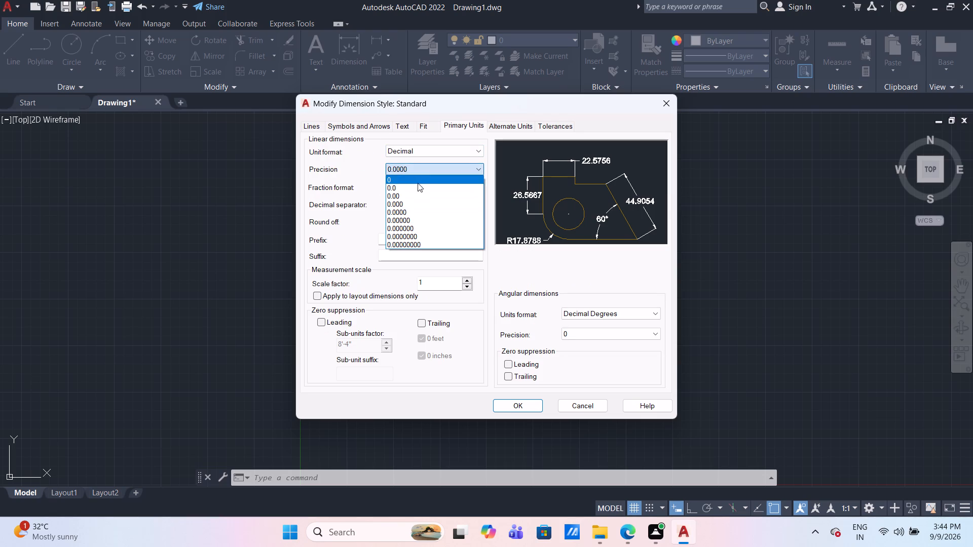
click(423, 146)
click(423, 149)
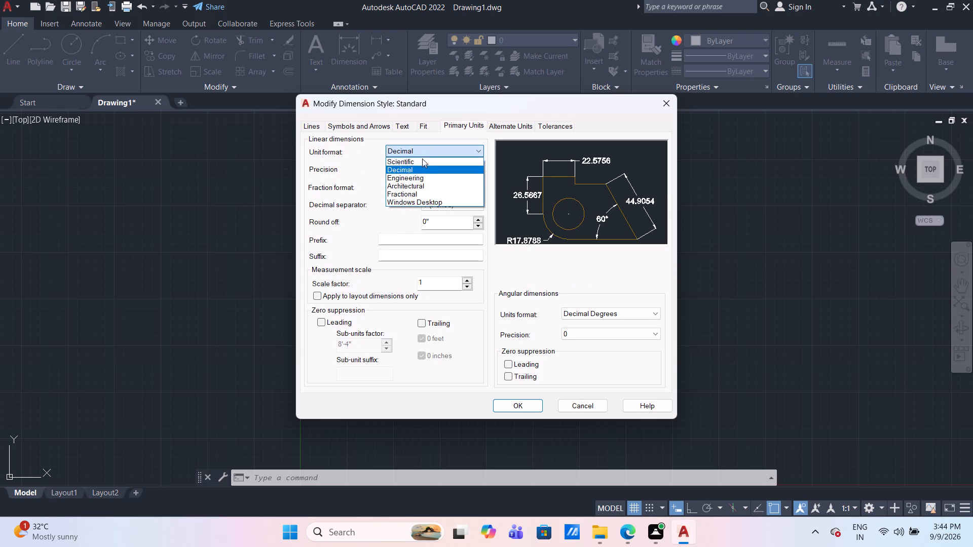
click(422, 175)
click(427, 171)
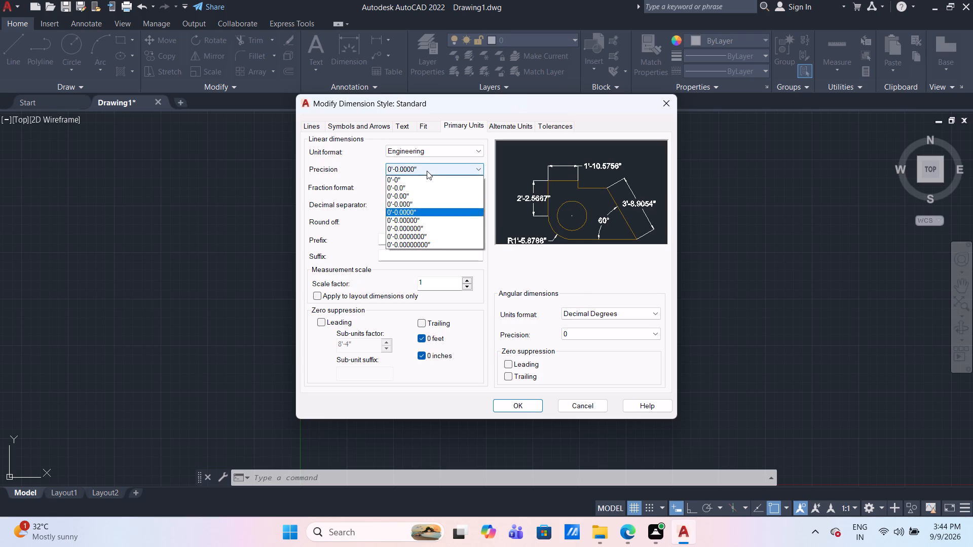
click(414, 179)
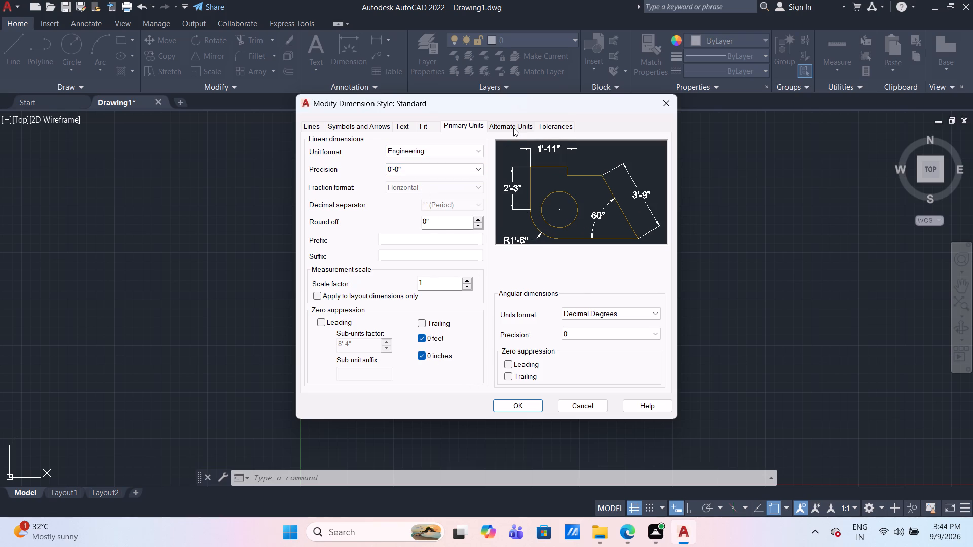
click(523, 406)
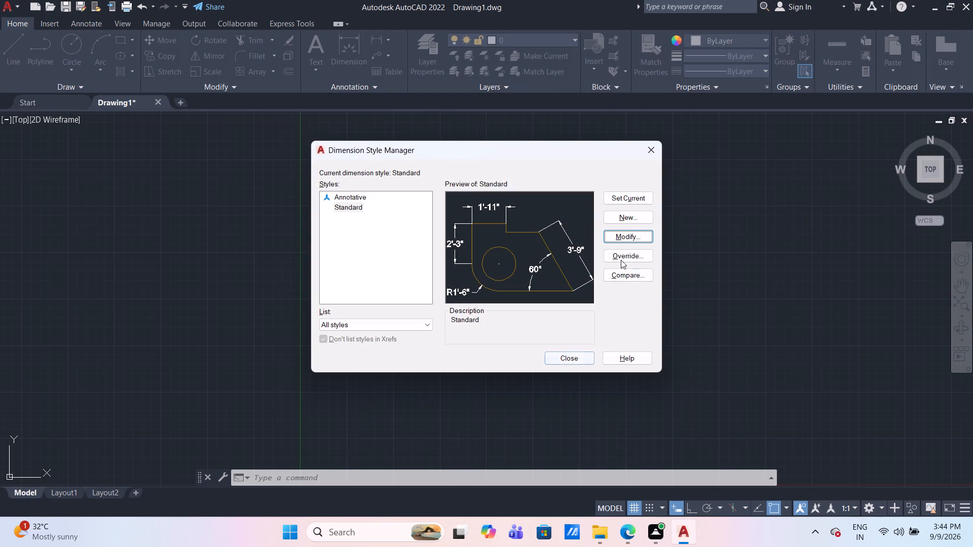
Make the Standard dimension style current and finish managing dimension styles.
click(630, 199)
click(585, 358)
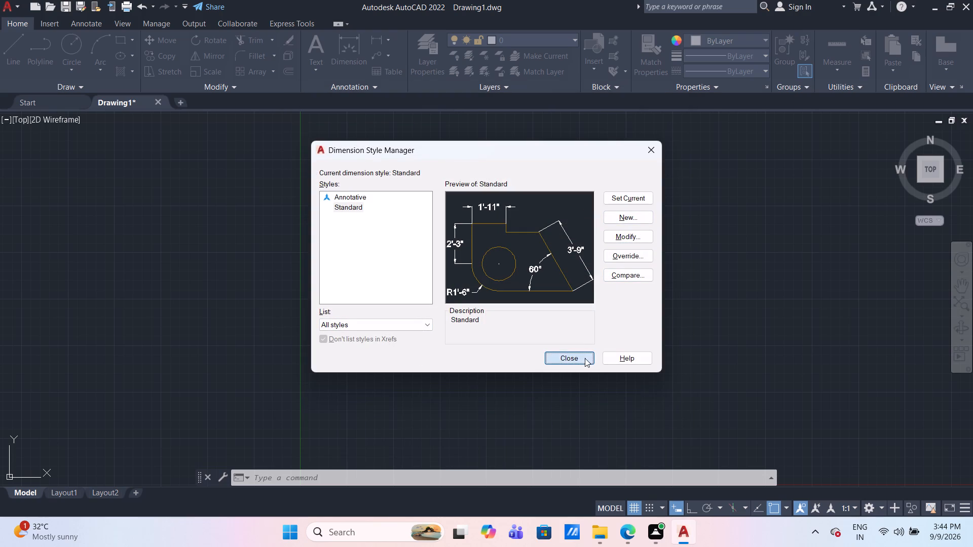
Draw a rectangle 24'3" wide and 40'9" high, extending upward from a corner just above and right of the origin.
scroll(140, 210, down, 2)
scroll(236, 254, up, 1)
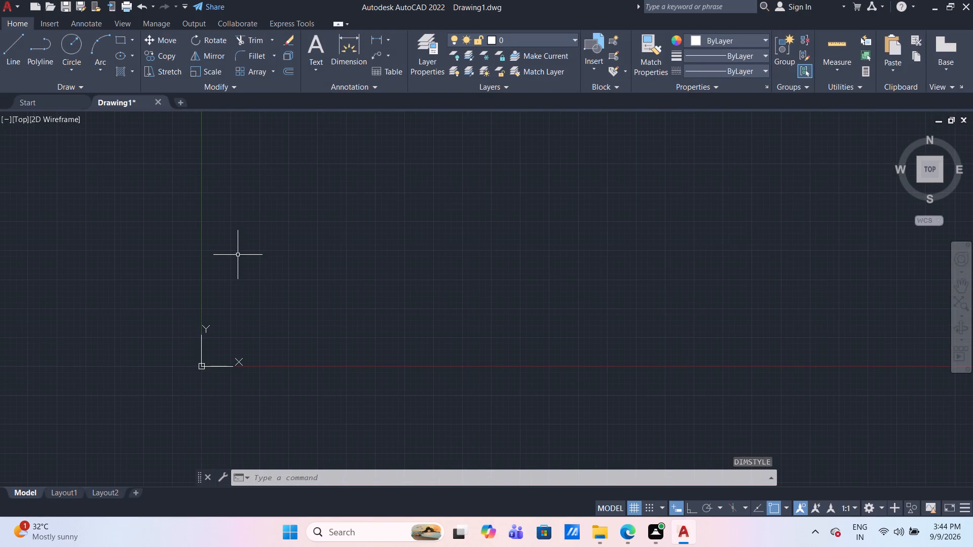
middle_drag(263, 257, 153, 298)
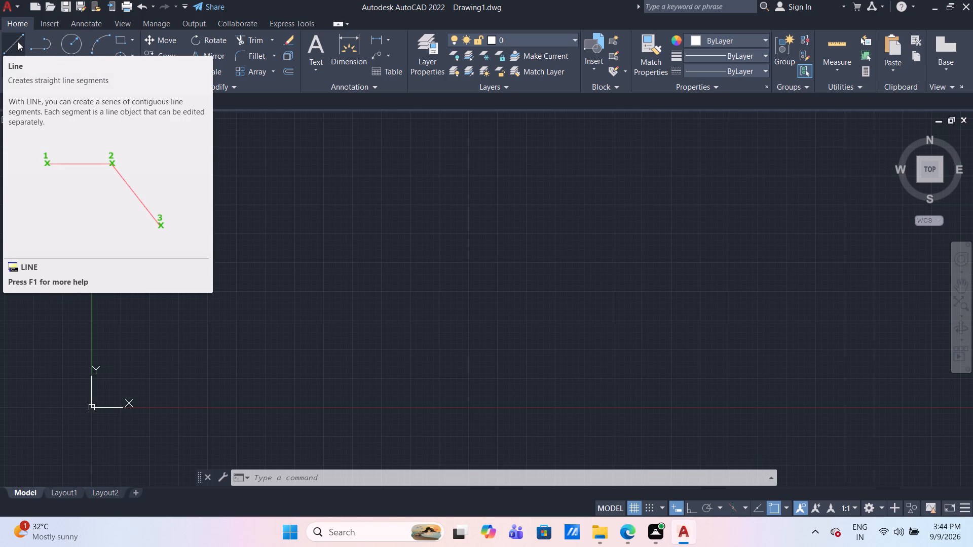
click(18, 42)
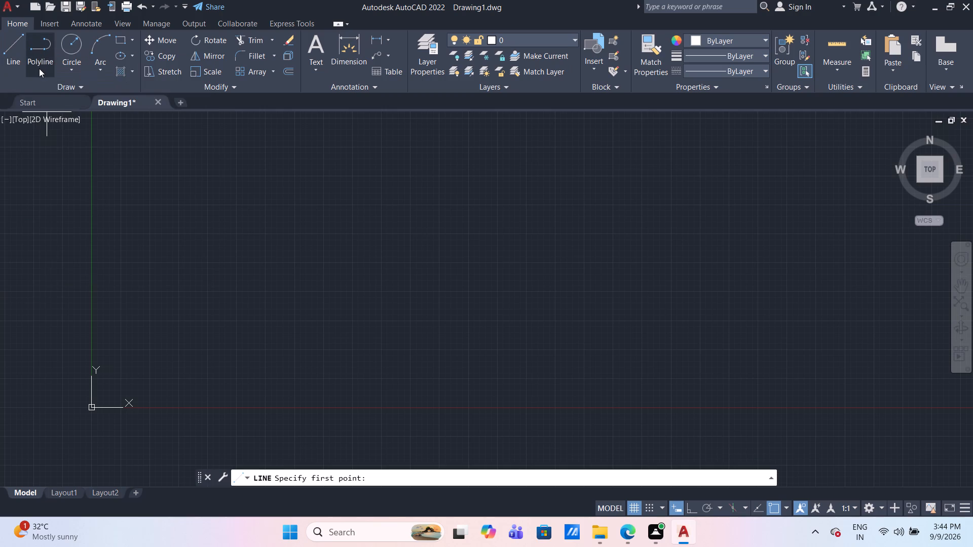
click(122, 35)
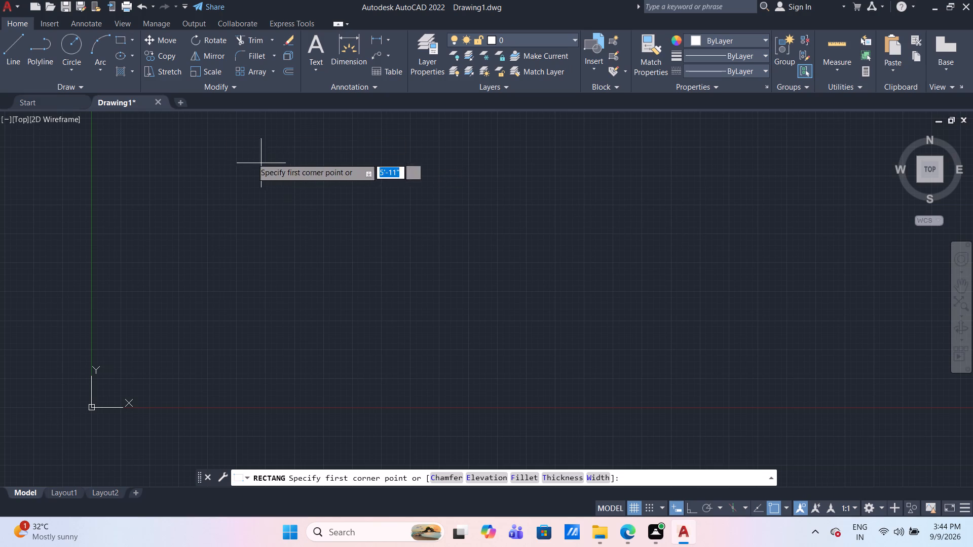
drag(226, 155, 241, 164)
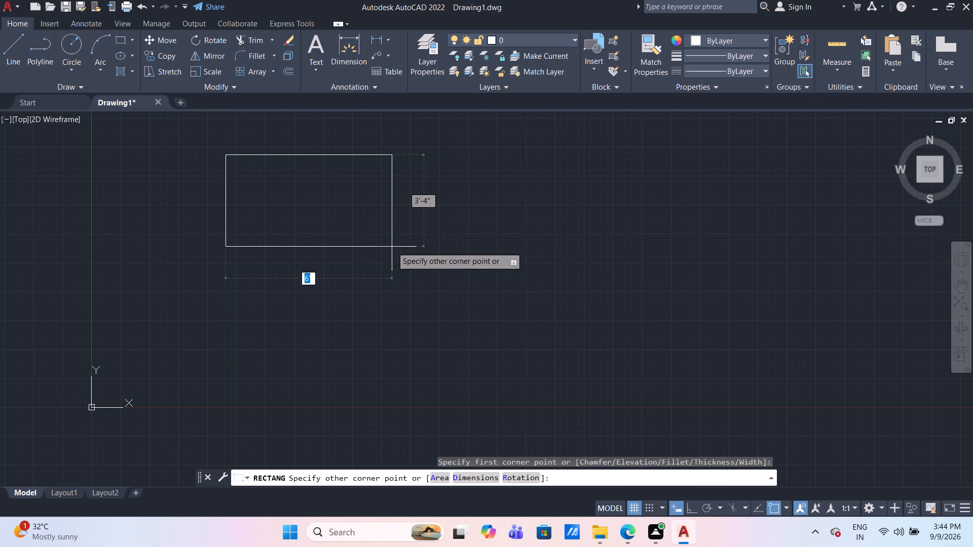
text(24)
key(apostrophe)
text(3")
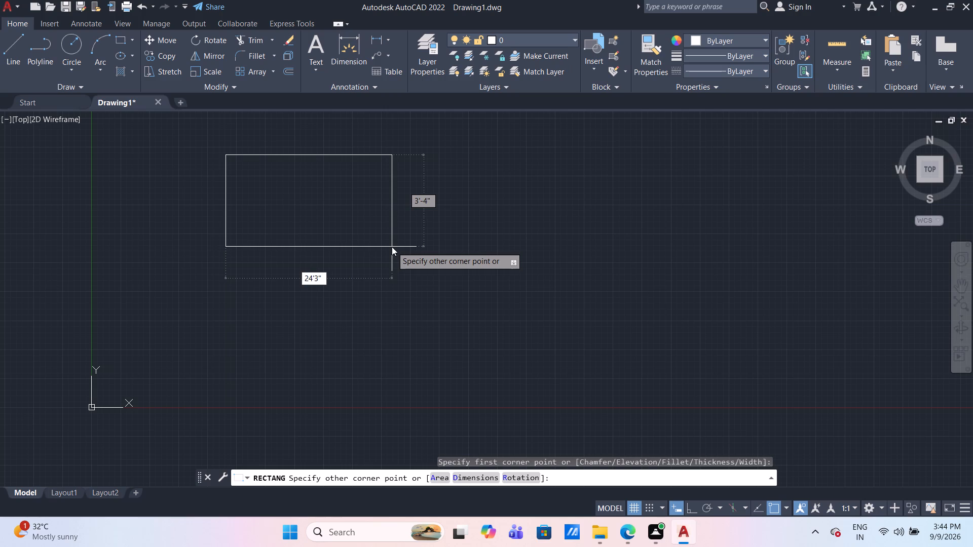
key(Tab)
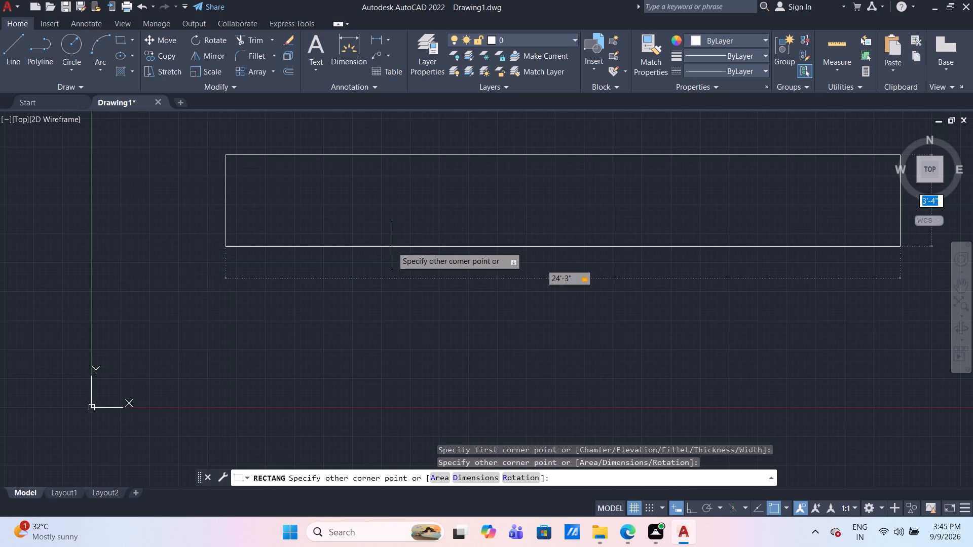
scroll(474, 333, down, 1)
middle_drag(478, 333, 424, 311)
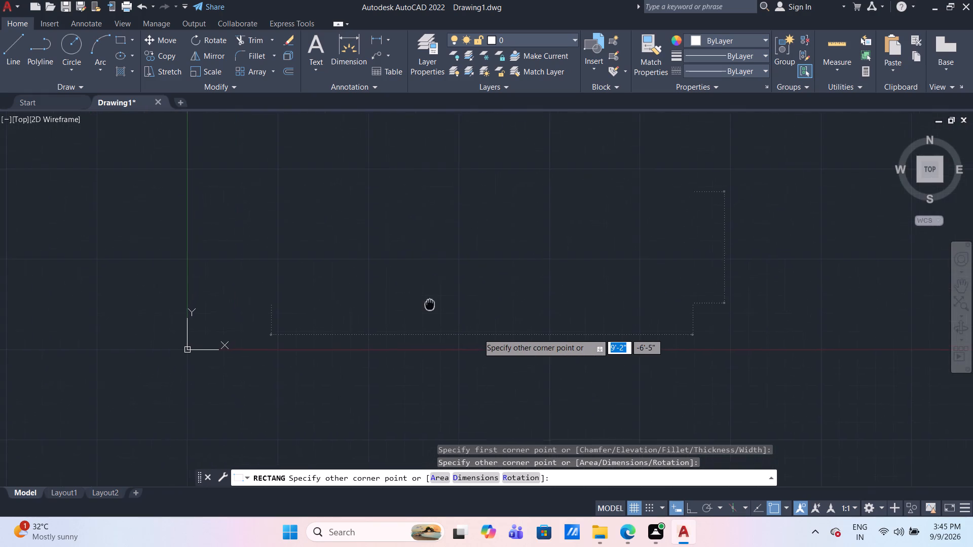
middle_drag(424, 311, 360, 403)
middle_drag(348, 168, 306, 284)
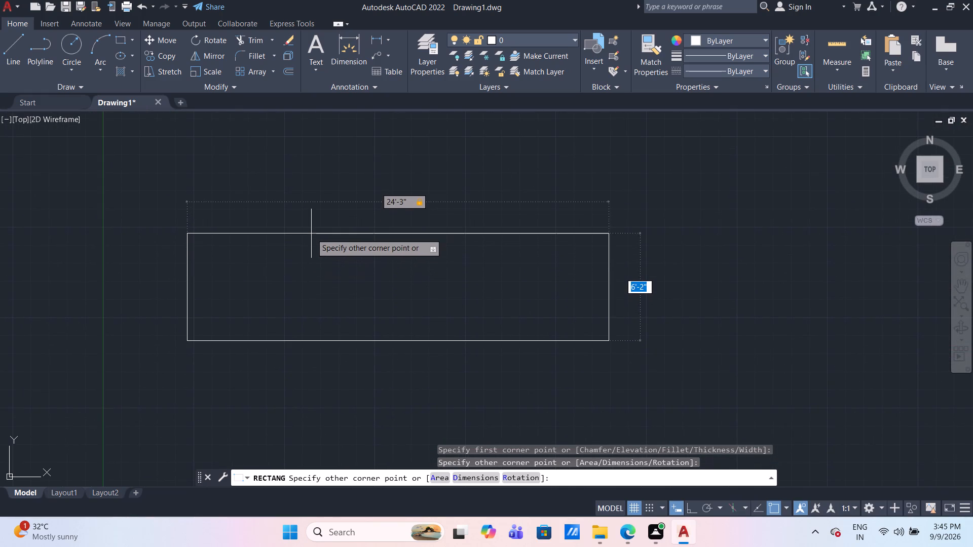
text(40'9")
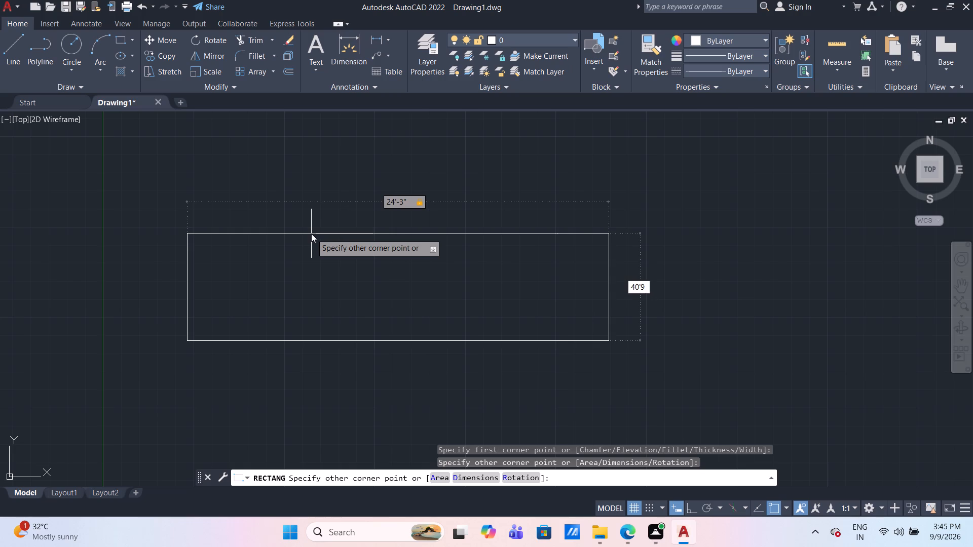
key(Return)
scroll(334, 257, down, 3)
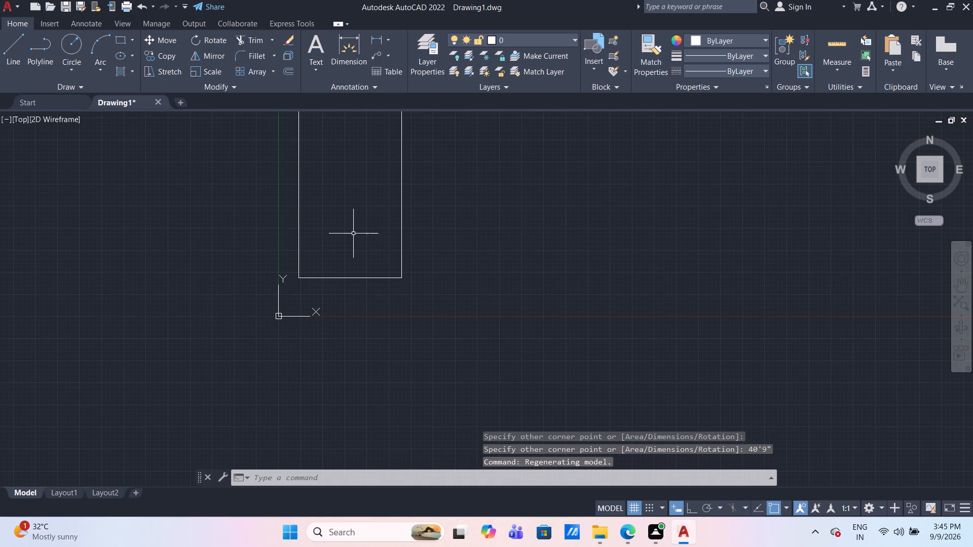
middle_drag(366, 225, 343, 271)
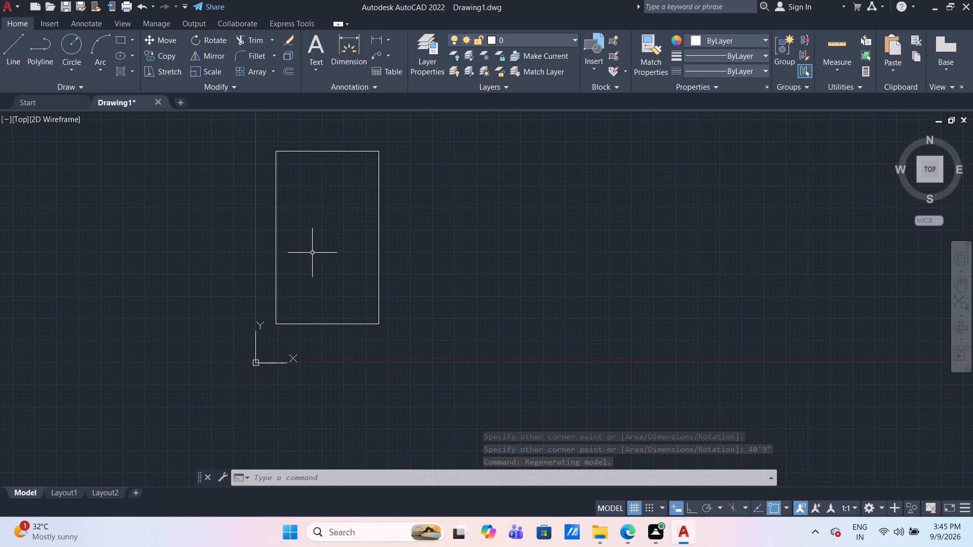
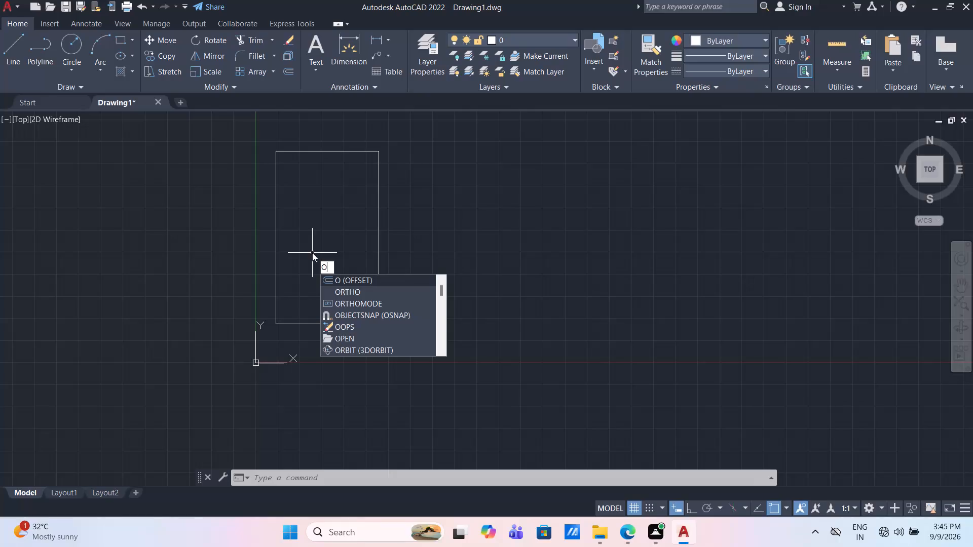
Offset the rectangle 9" inward to form the outer wall thickness.
key(Return)
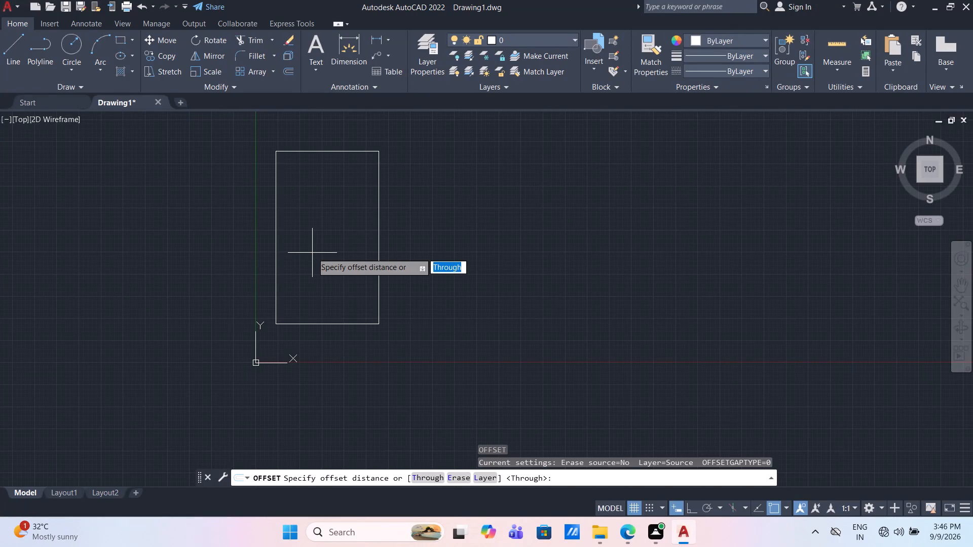
text(9")
key(Return)
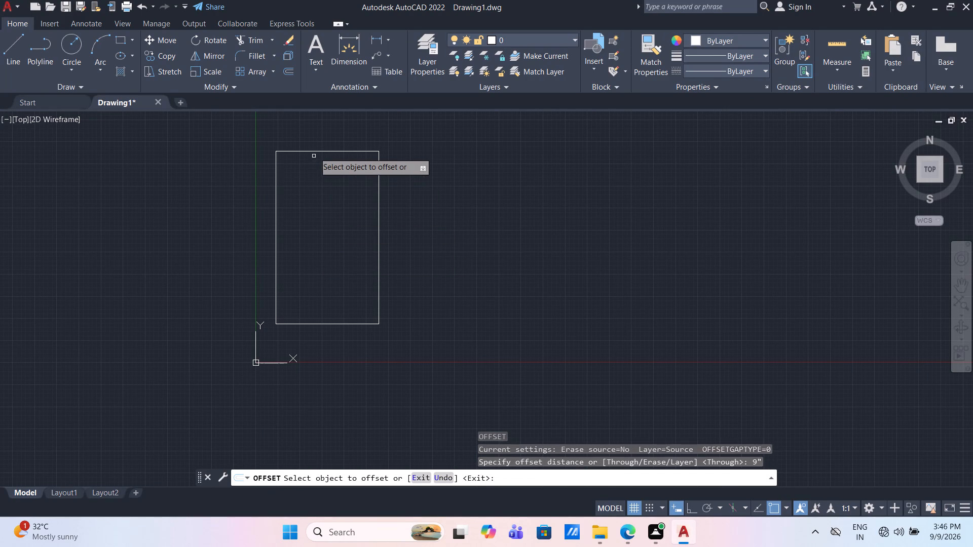
click(314, 152)
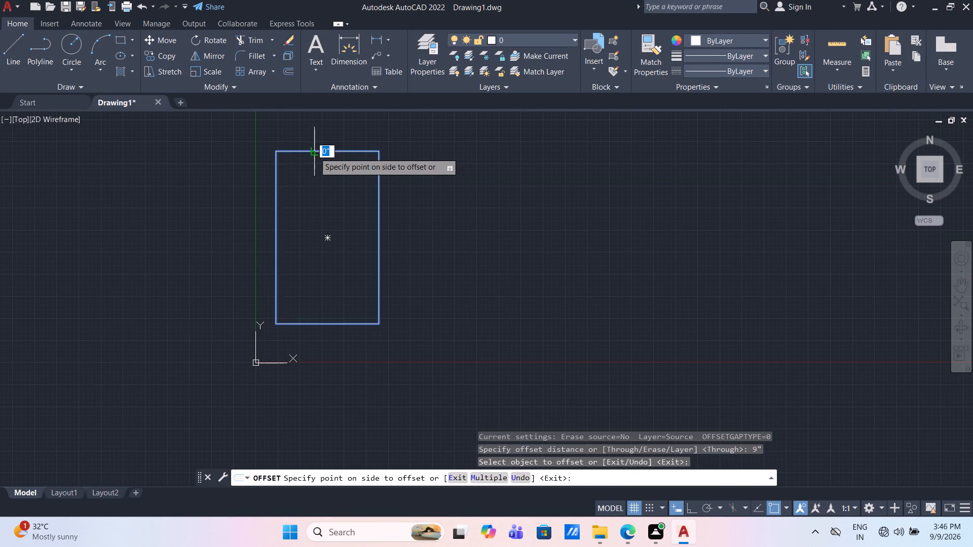
click(320, 167)
scroll(286, 178, up, 1)
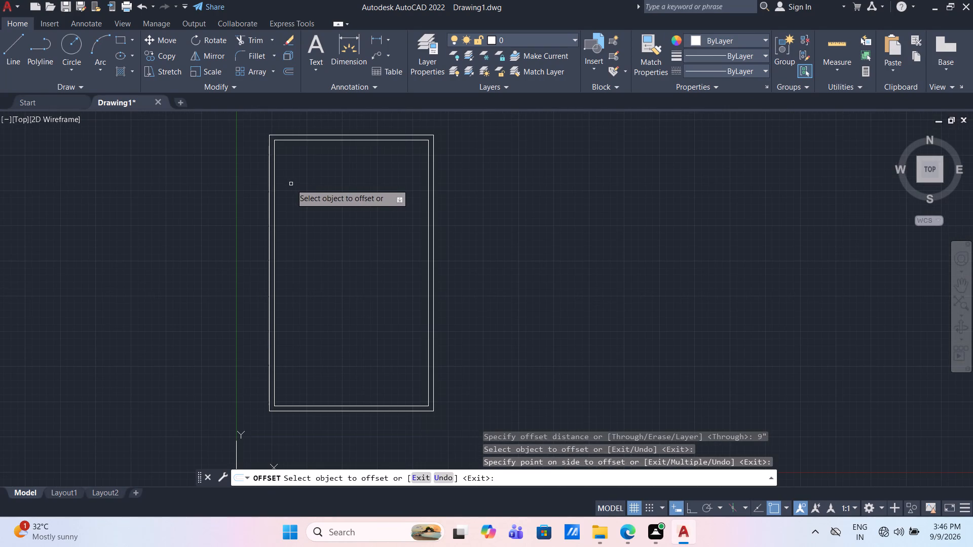
scroll(306, 213, up, 1)
scroll(306, 214, down, 2)
middle_drag(323, 211, 265, 258)
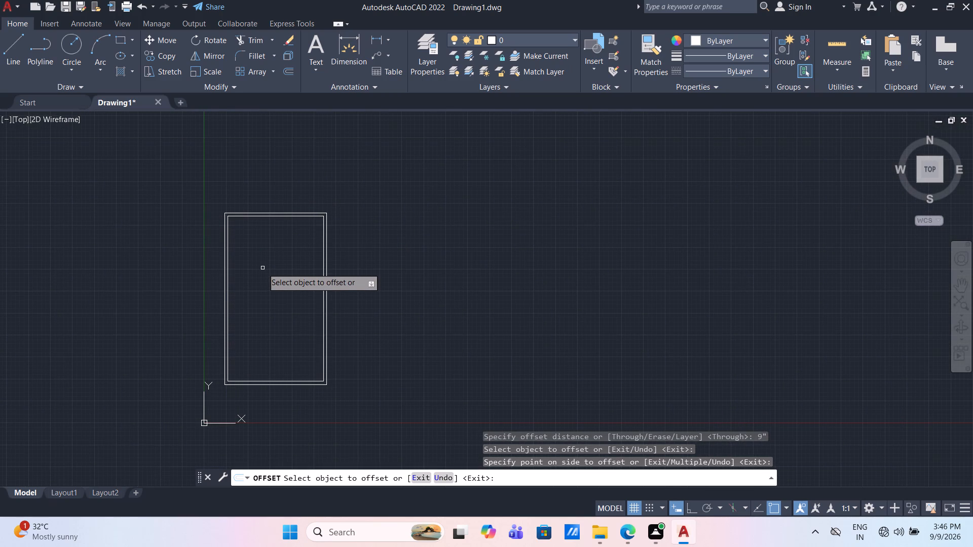
key(Escape)
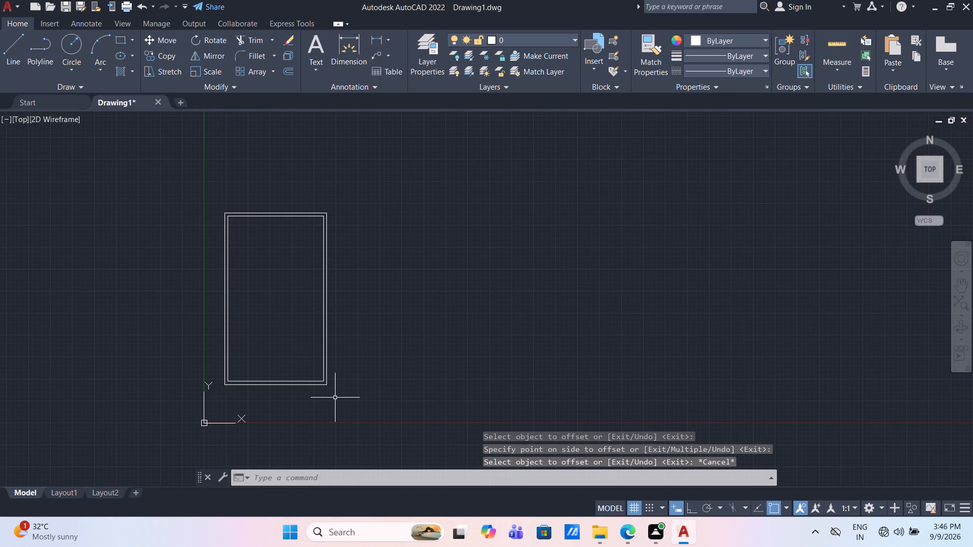
Explode both the outer and inner wall rectangles into separate lines.
click(335, 398)
click(216, 187)
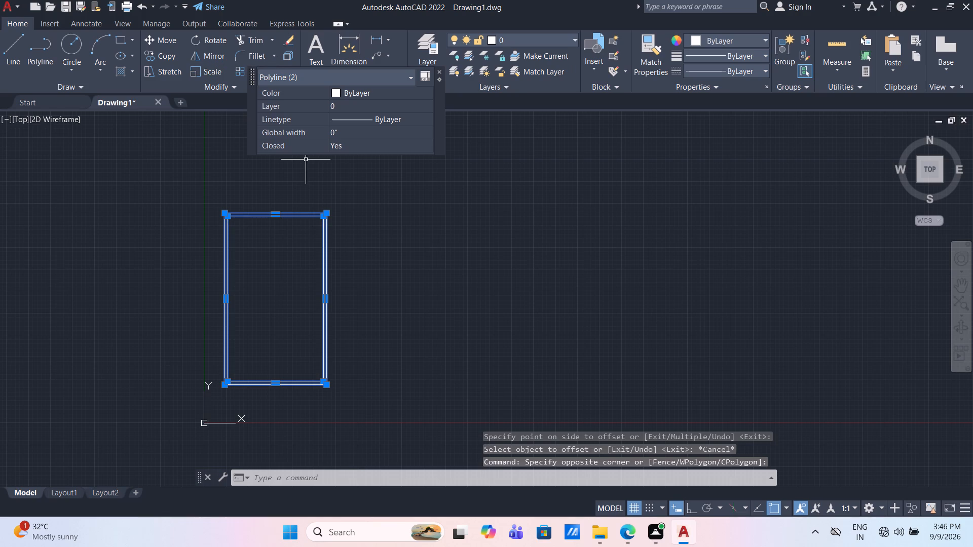
click(441, 70)
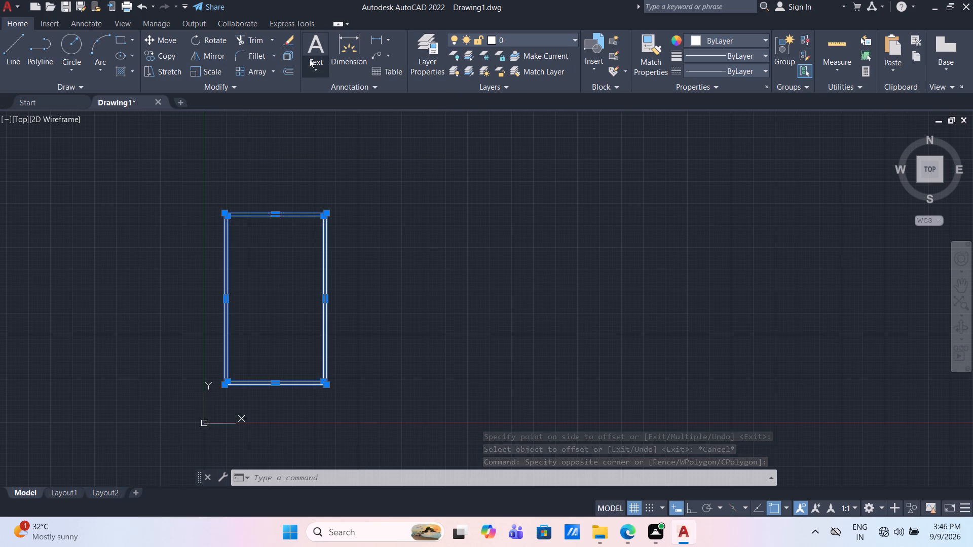
click(292, 55)
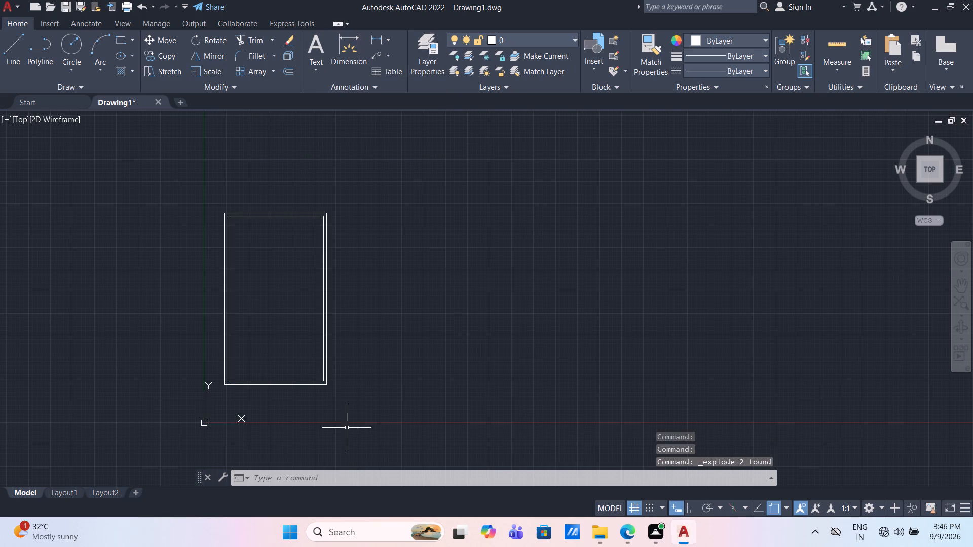
click(323, 340)
key(Escape)
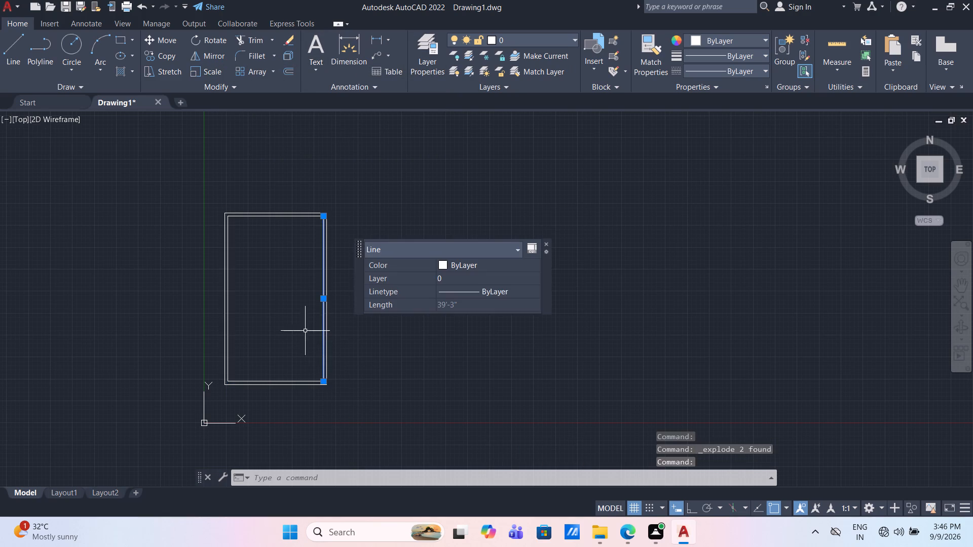
Offset the inner left and inner right wall lines 11' toward the interior to form a vertical partition wall.
scroll(257, 247, up, 2)
middle_drag(251, 231, 245, 262)
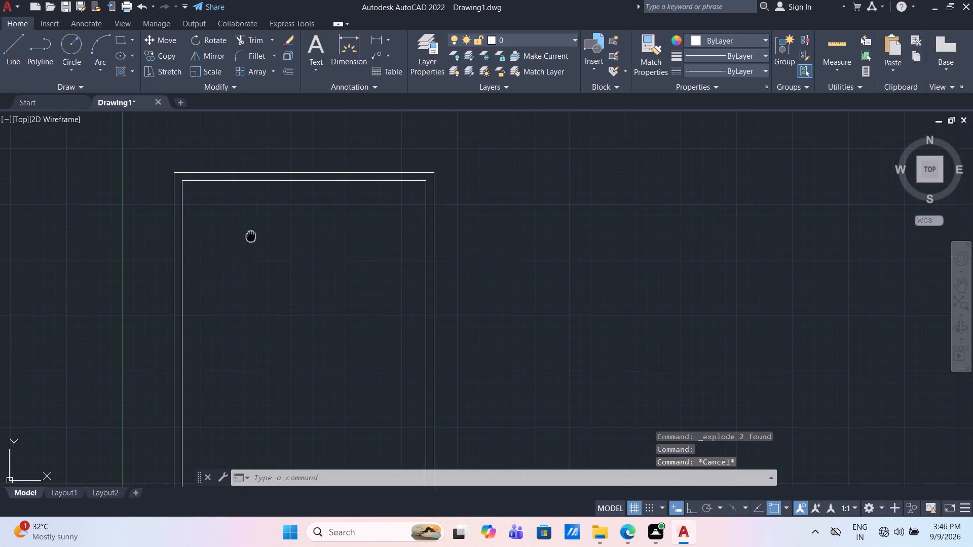
middle_drag(245, 262, 243, 302)
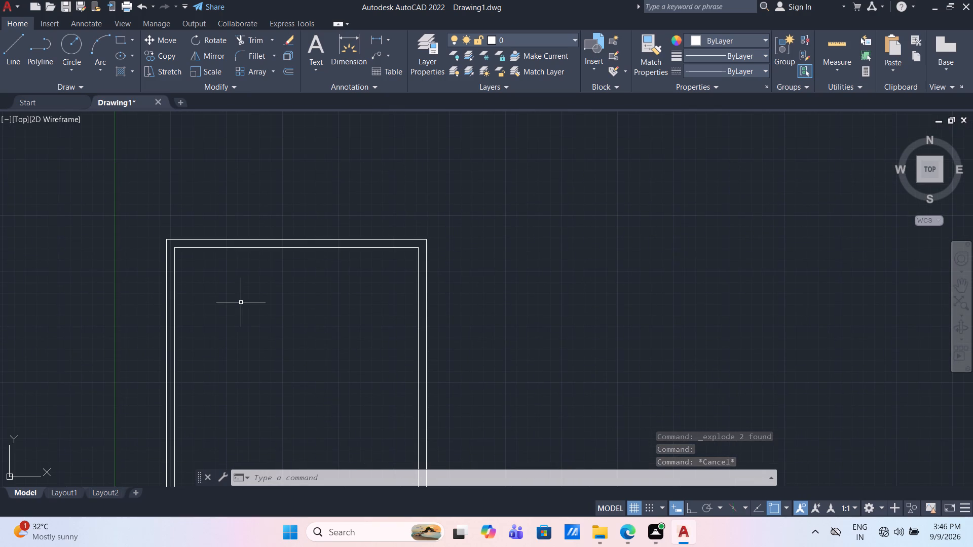
key(o)
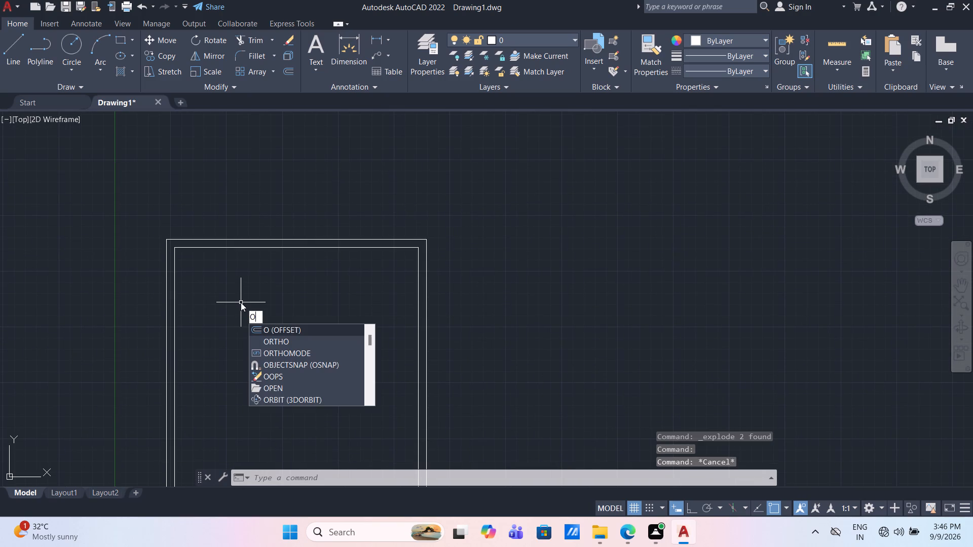
key(Return)
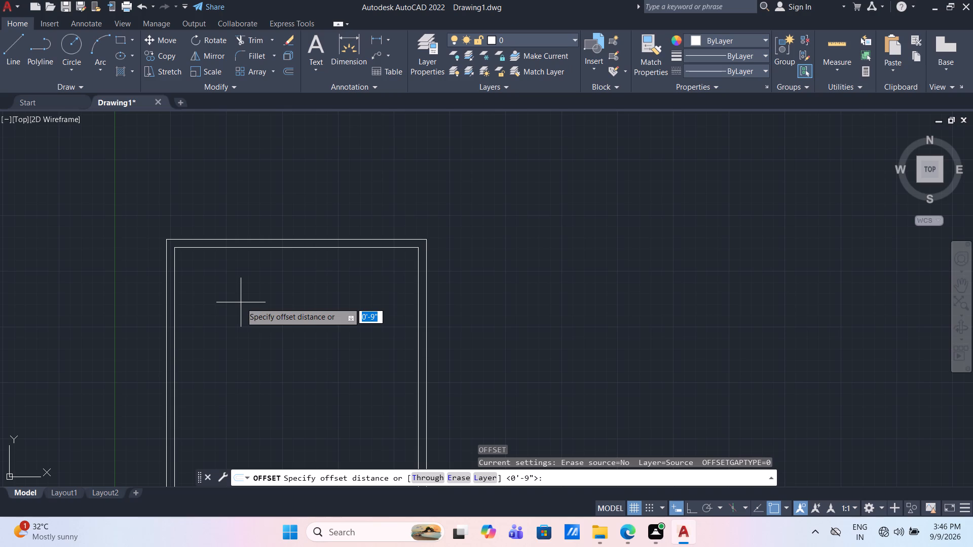
text(11')
key(Return)
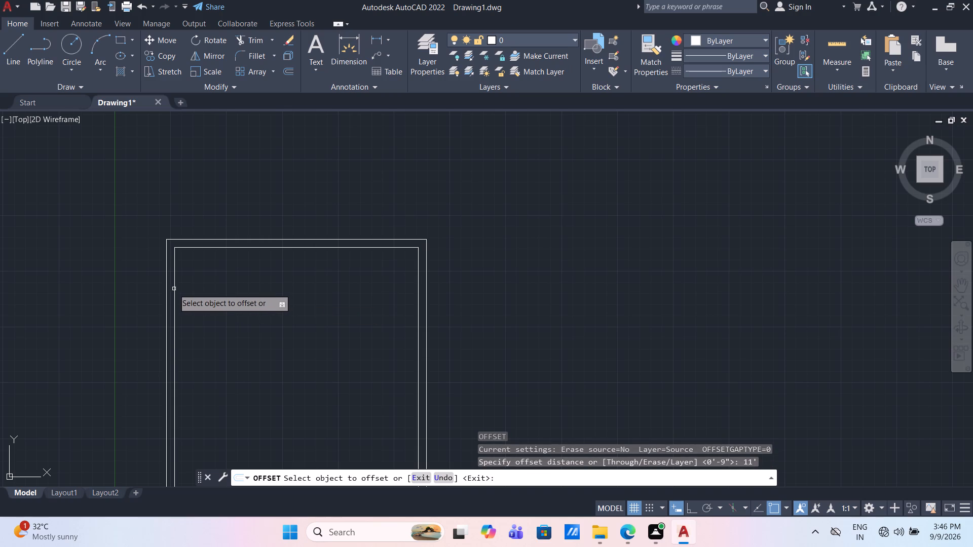
click(173, 288)
click(231, 289)
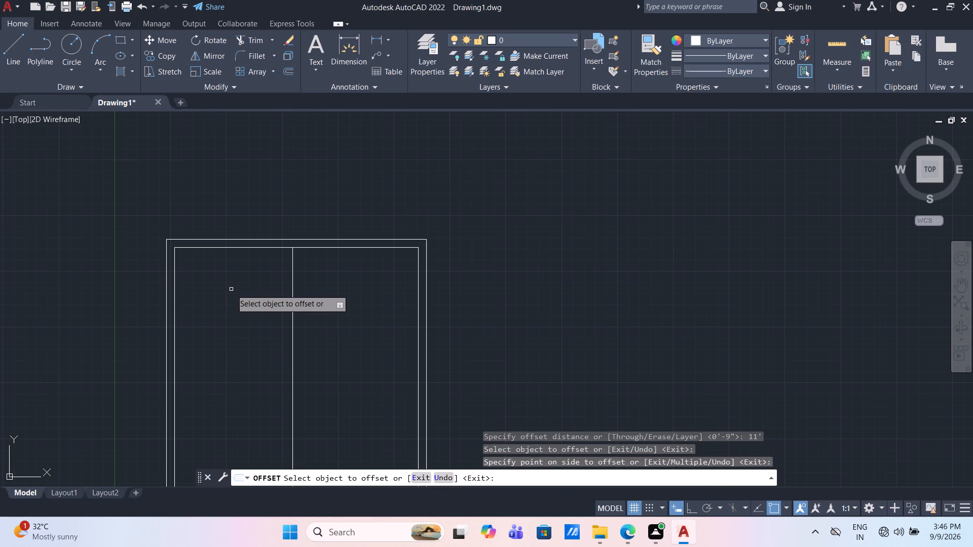
click(419, 301)
click(388, 301)
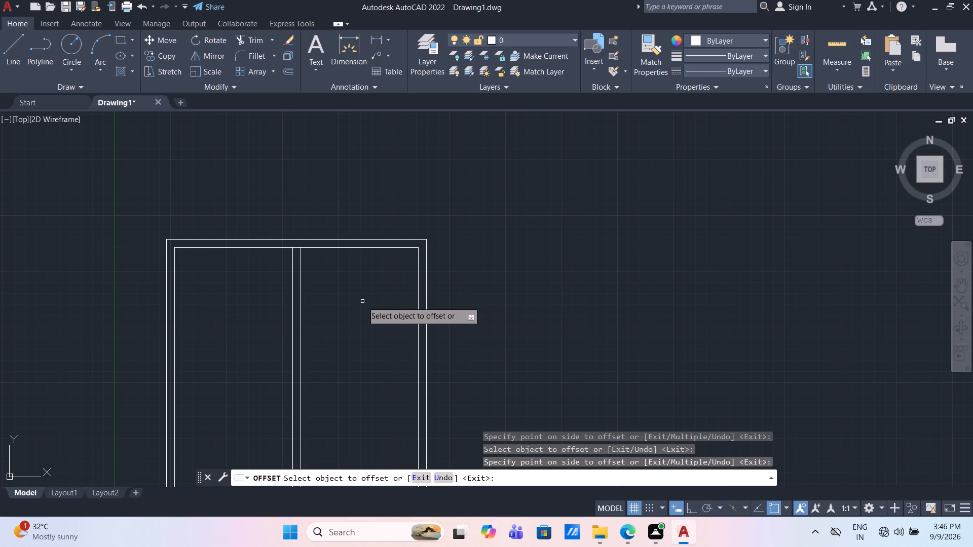
key(Escape)
Offset the inner top wall line 10' downward into the plan.
key(o)
key(Return)
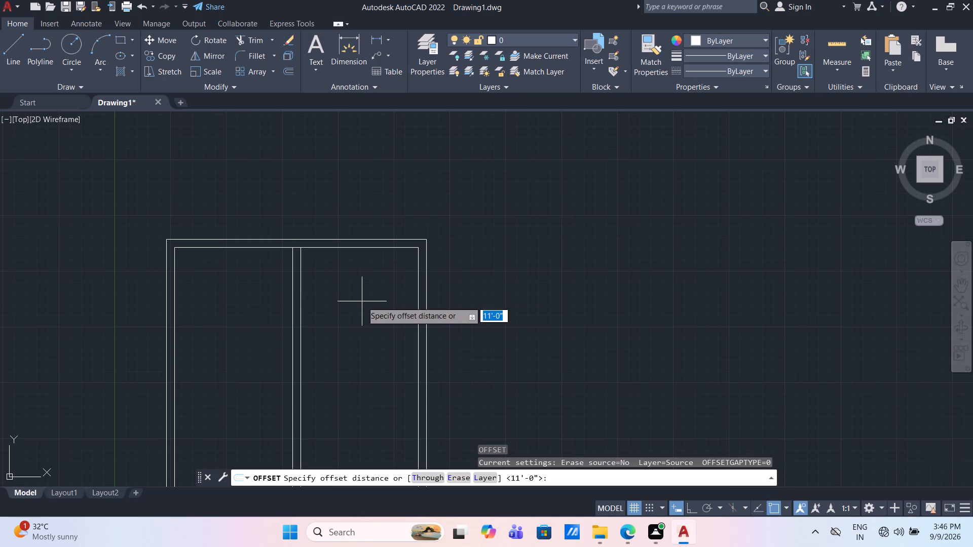
text(10')
key(Return)
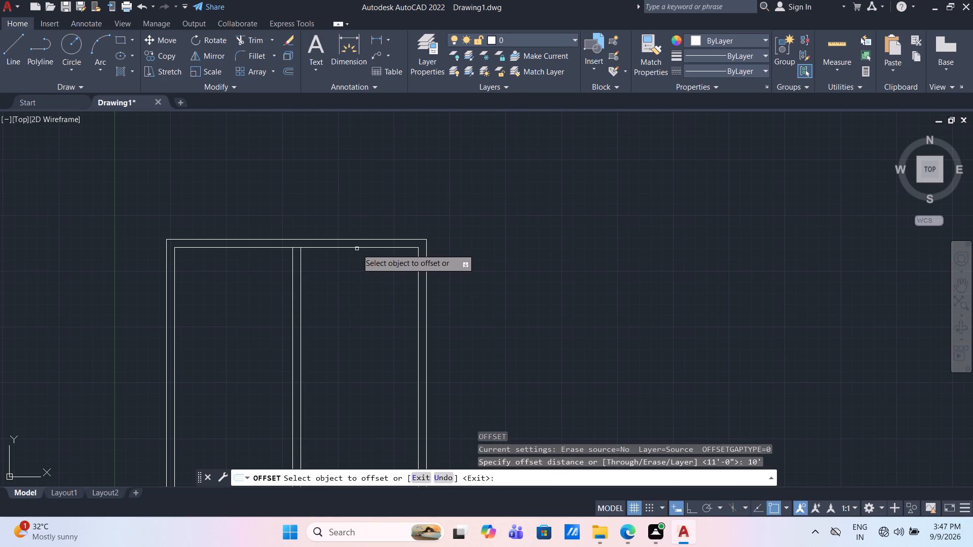
click(356, 248)
click(364, 293)
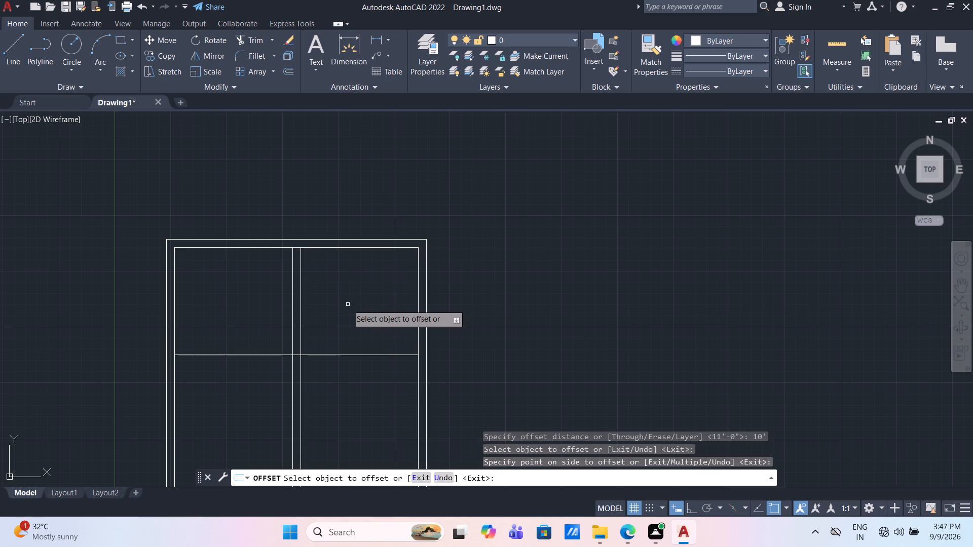
key(Escape)
Offset the new horizontal partition line 9" downward using the Through option.
key(o)
key(Return)
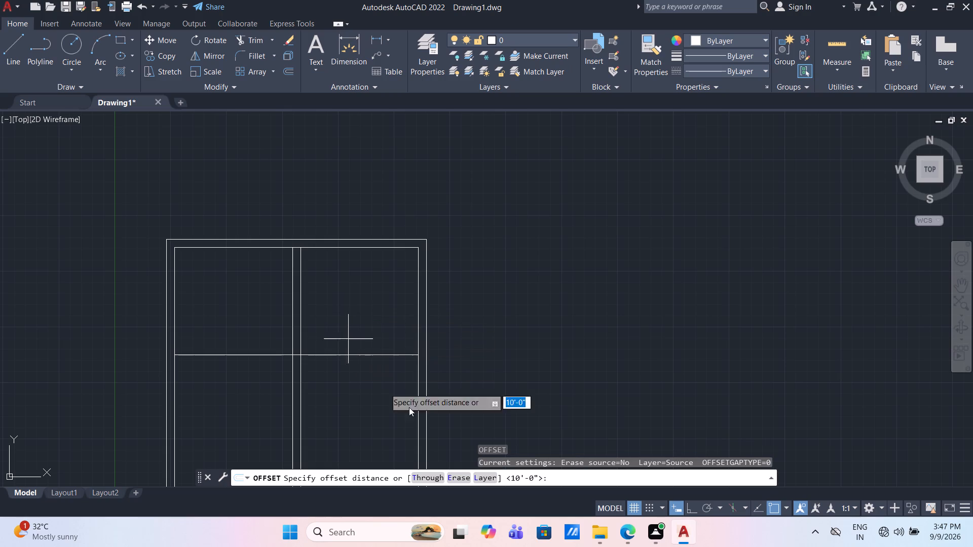
click(422, 485)
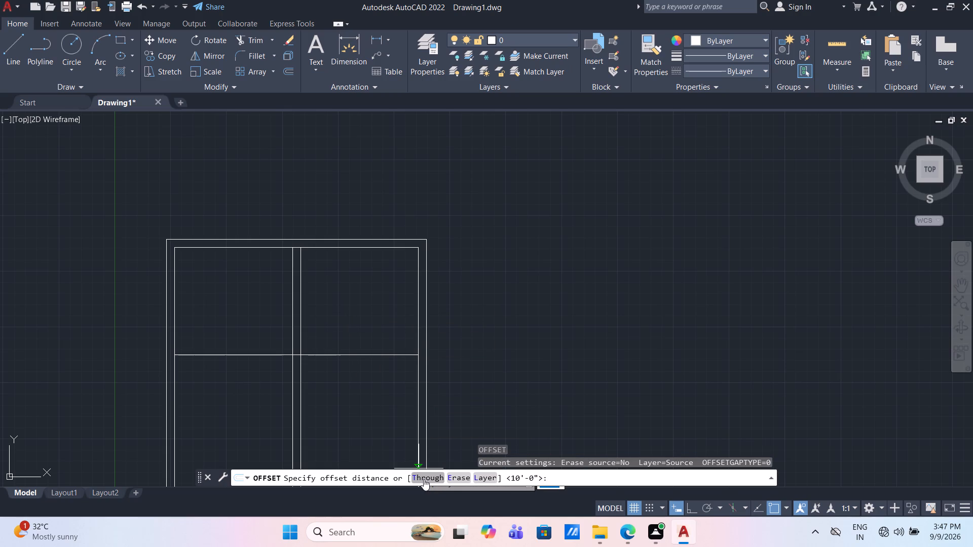
click(424, 479)
scroll(327, 371, down, 1)
middle_drag(326, 378, 283, 283)
scroll(281, 280, up, 1)
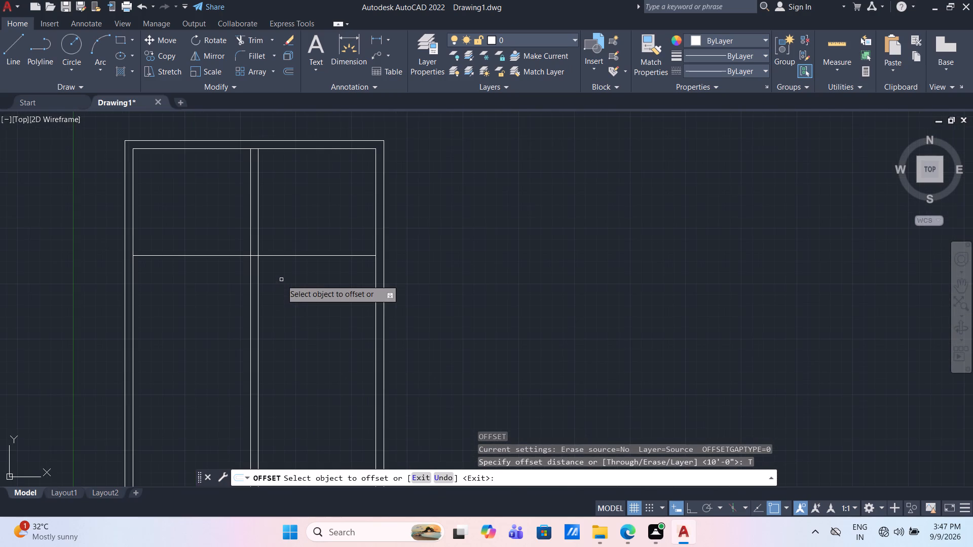
click(283, 256)
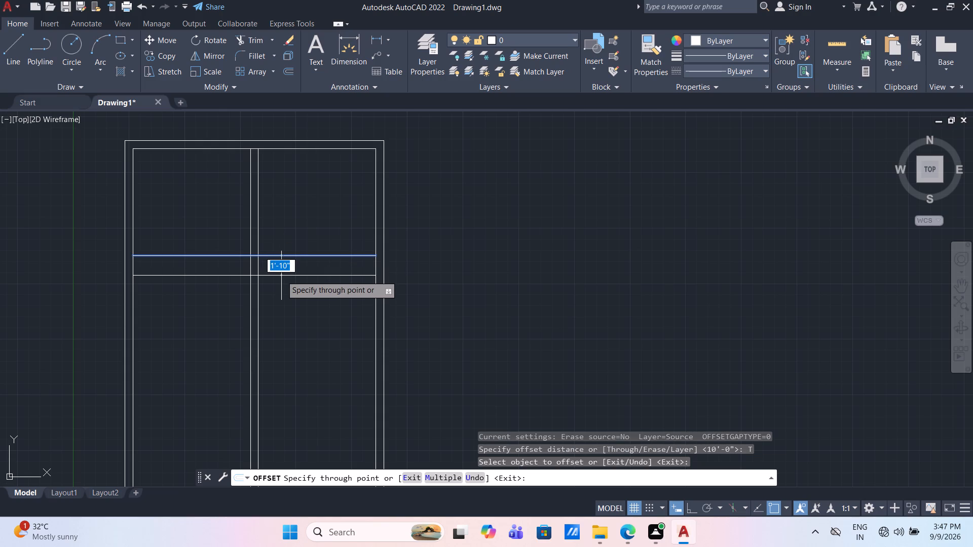
key(9)
key(shift+quotedbl)
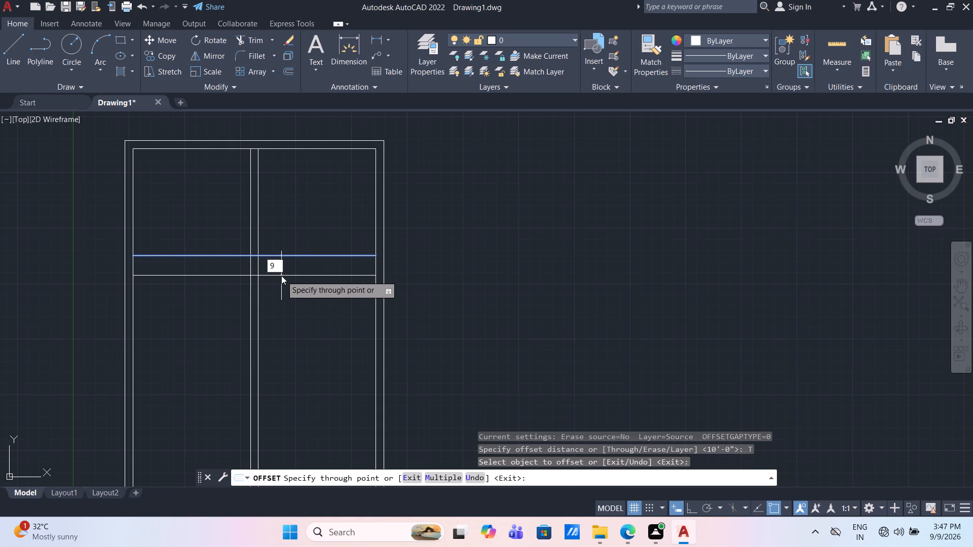
key(Return)
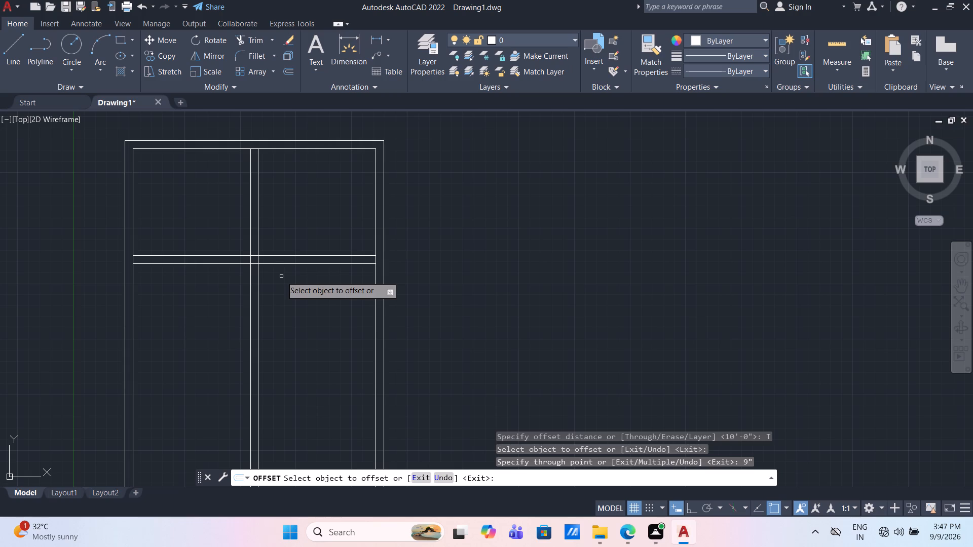
Offset the inner right wall line 6' to the left, and that new line 9" further left, forming a second vertical partition.
click(376, 316)
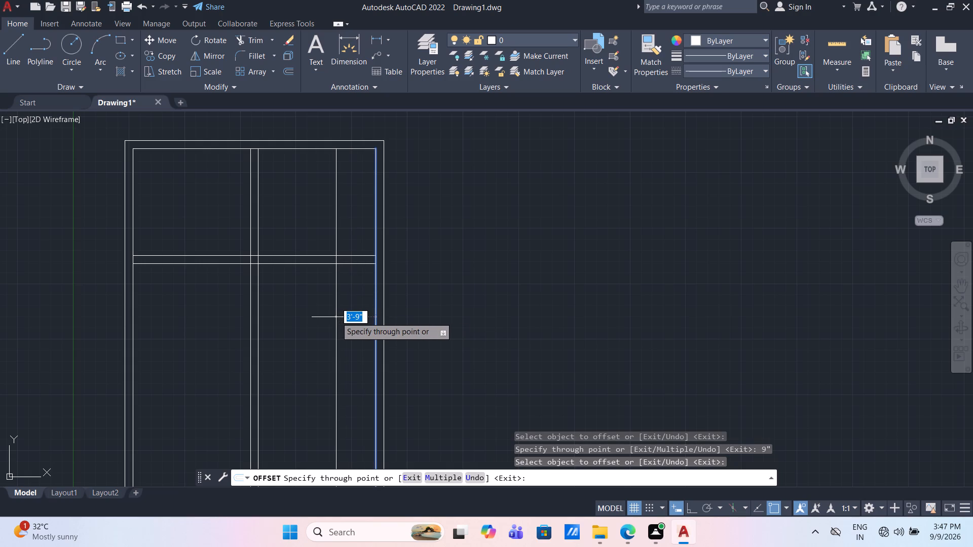
text(6')
key(Return)
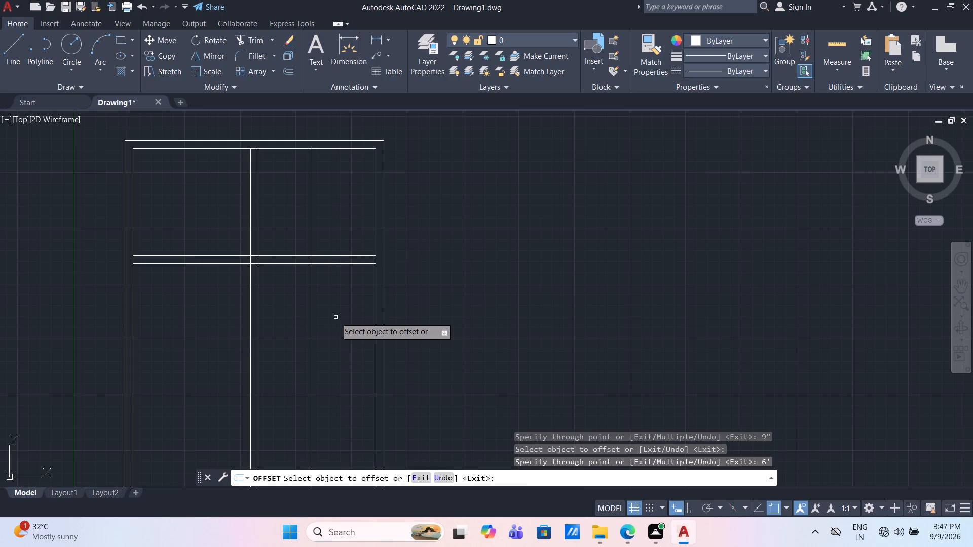
click(312, 330)
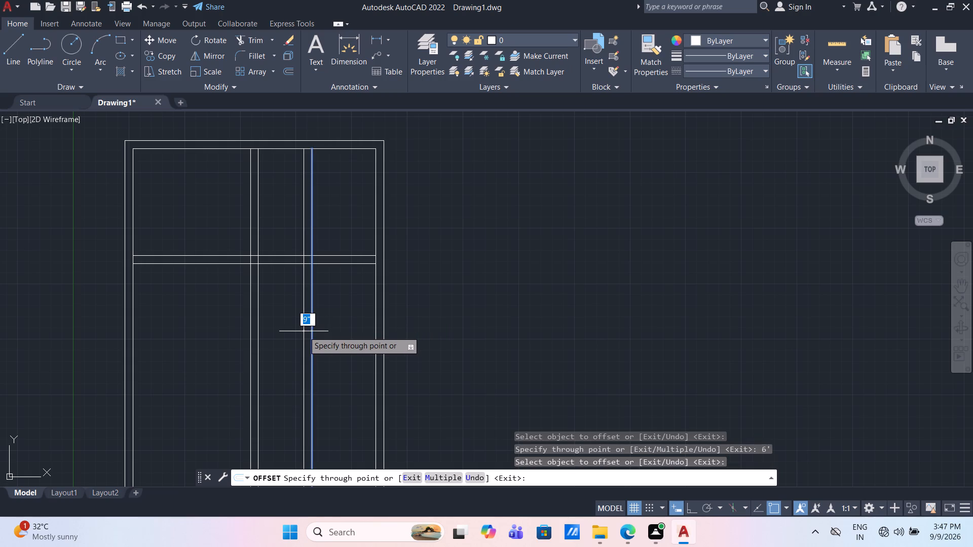
text(9")
key(Return)
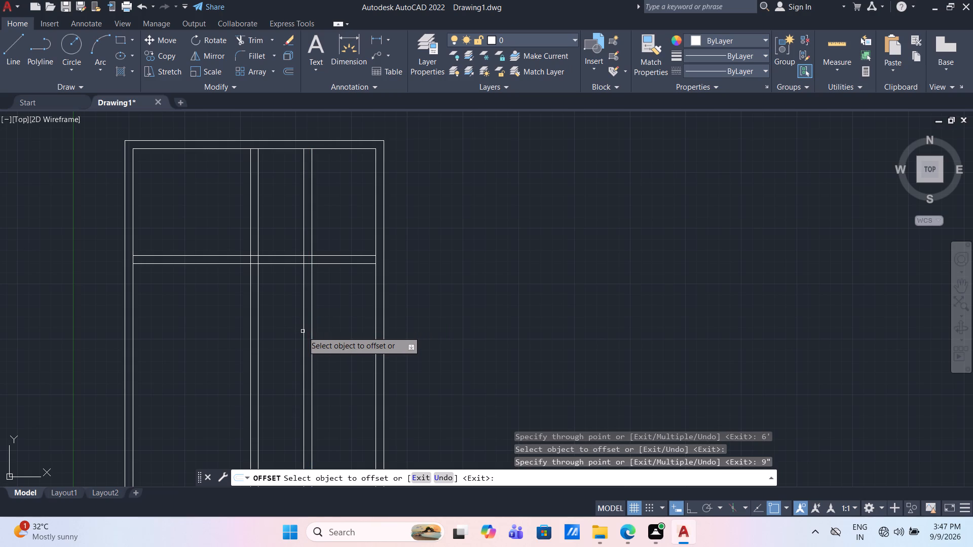
Offset the lower line of the horizontal partition 5' downward.
middle_drag(336, 347, 337, 347)
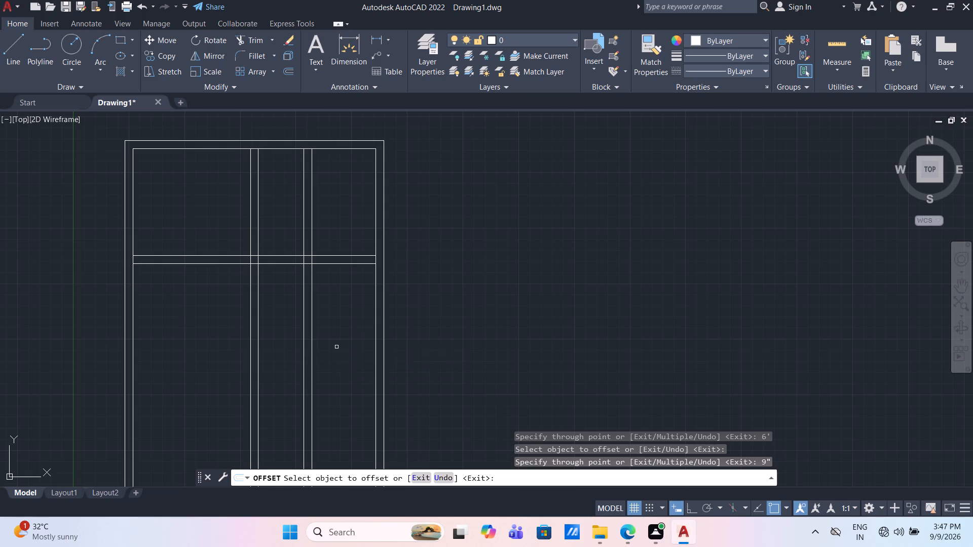
middle_drag(337, 347, 309, 286)
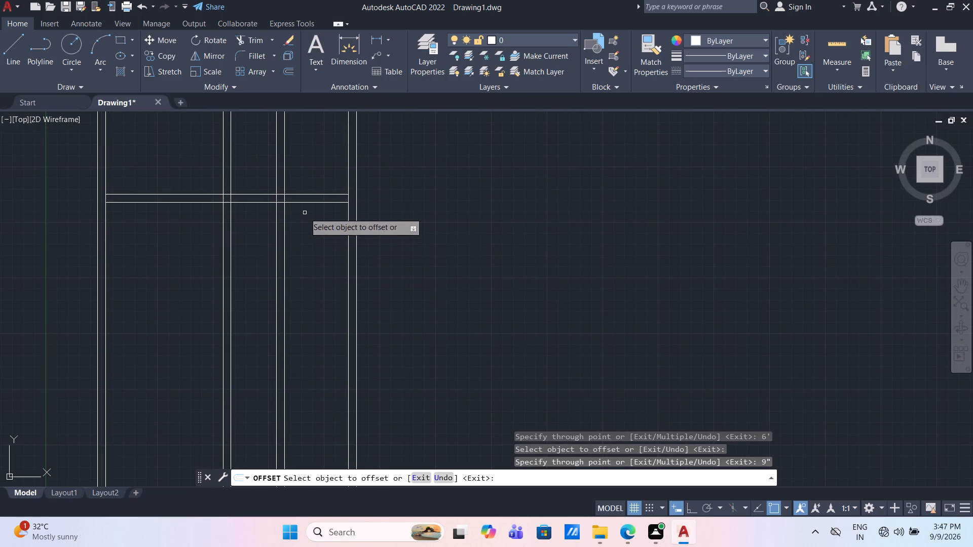
click(305, 203)
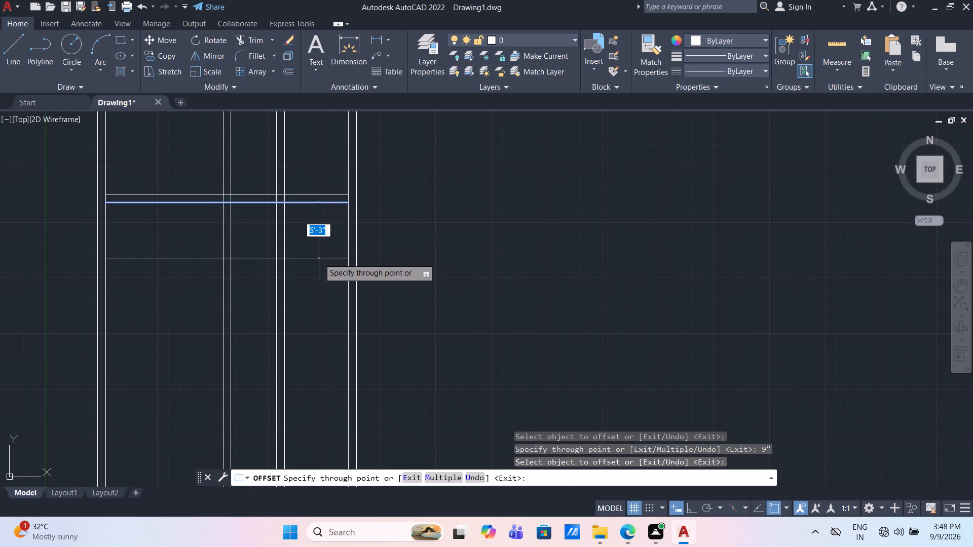
text(5')
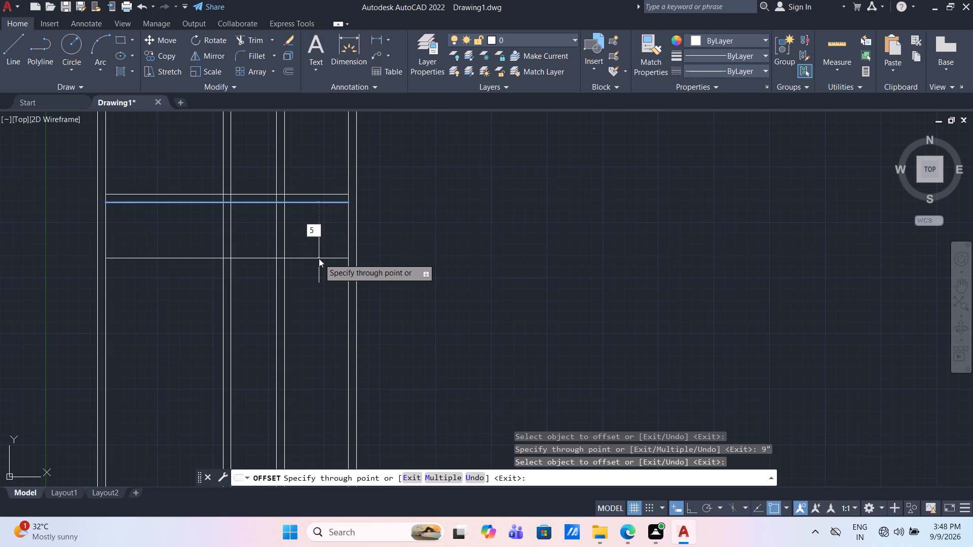
key(Return)
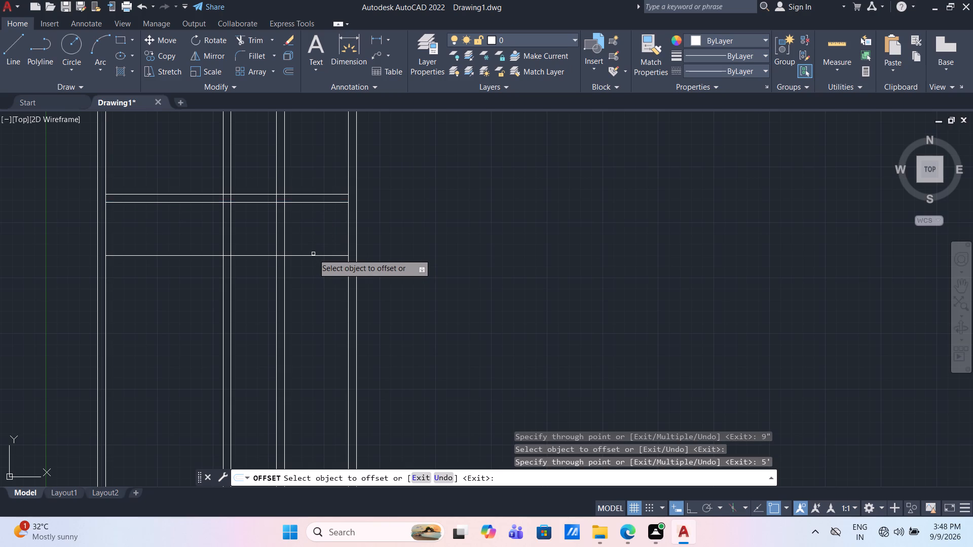
Offset the lowest horizontal line 4.5" downward to form a thin horizontal partition.
click(314, 256)
middle_drag(319, 272, 319, 329)
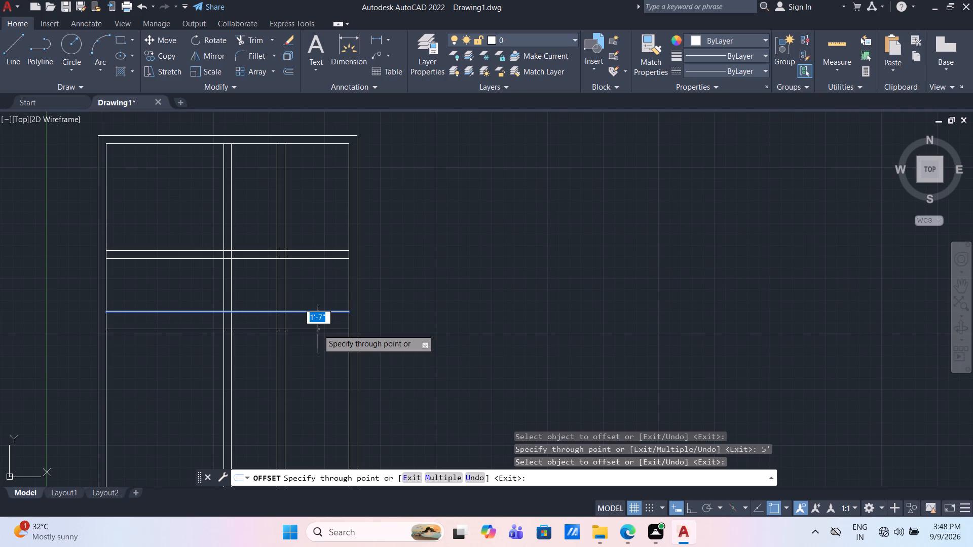
key(1)
key(BackSpace)
text(5.)
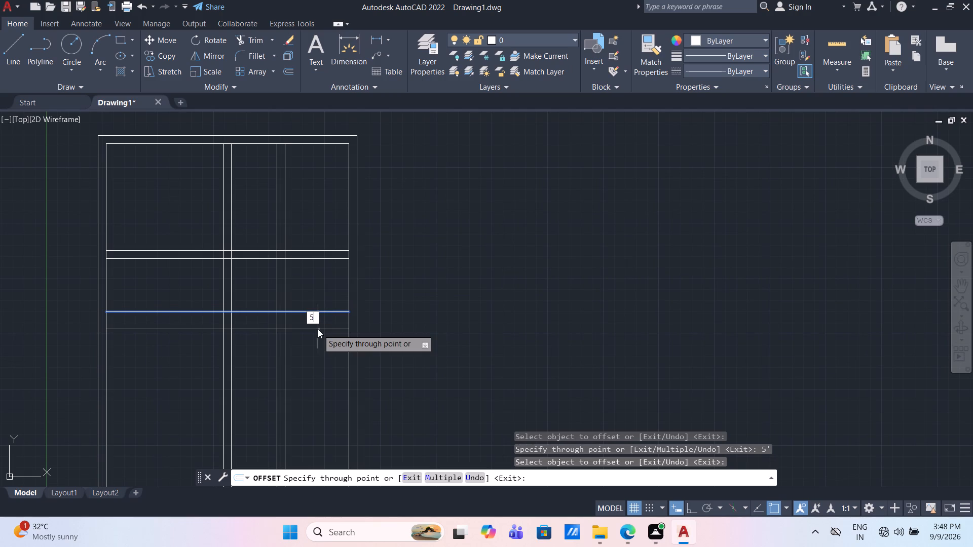
key(BackSpace)
key(BackSpace)
text(4.5")
key(Return)
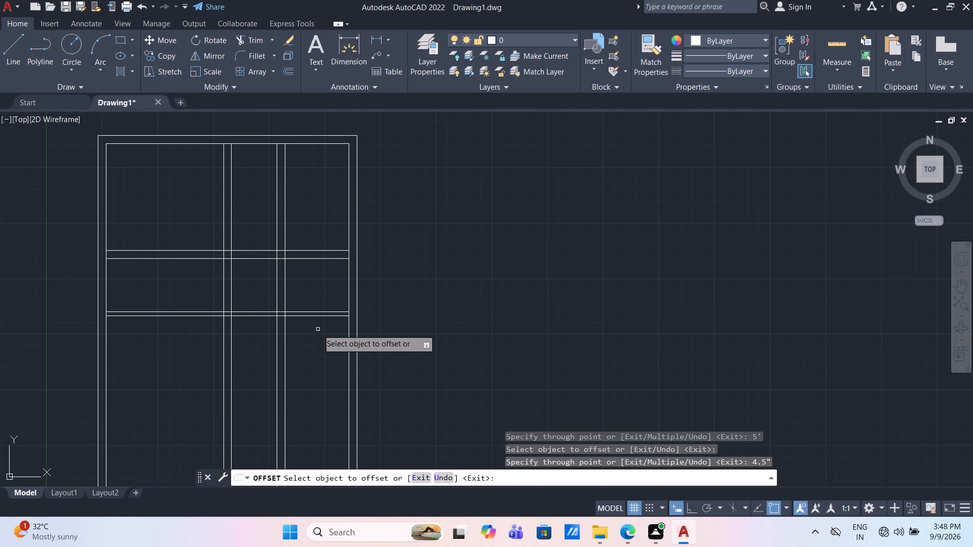
Offset the 4.5" partition's lower line 5' downward, and that new line 9" further down, forming a third horizontal partition.
drag(316, 317, 316, 321)
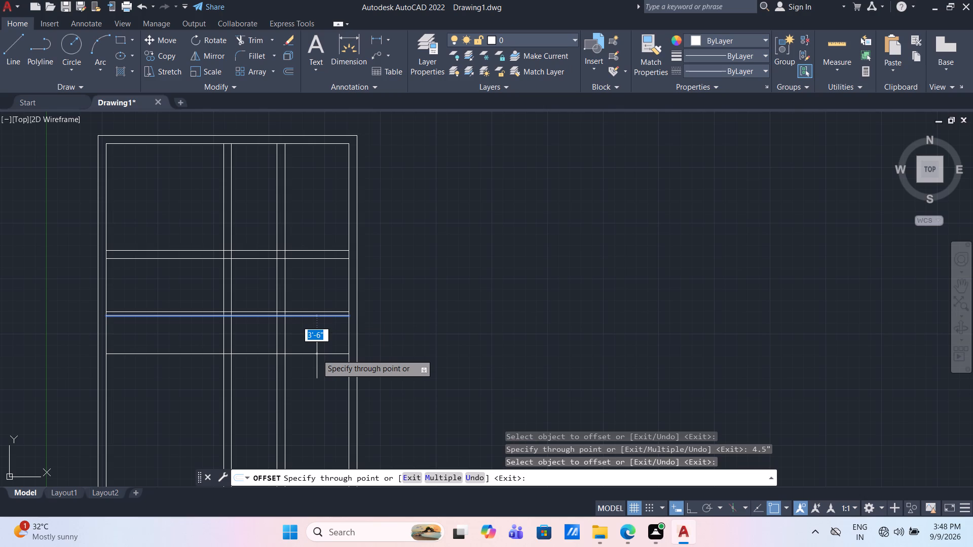
key(5)
key(apostrophe)
key(Return)
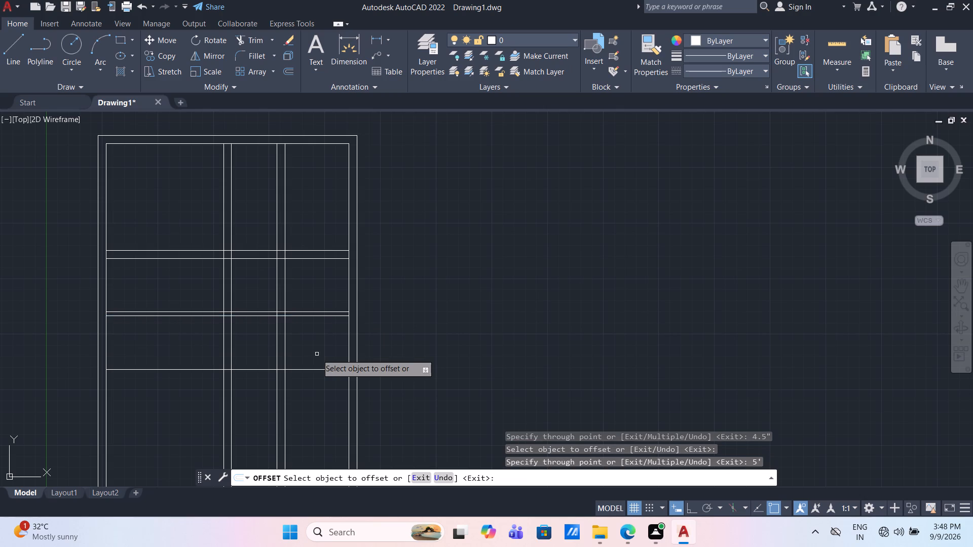
drag(317, 370, 318, 379)
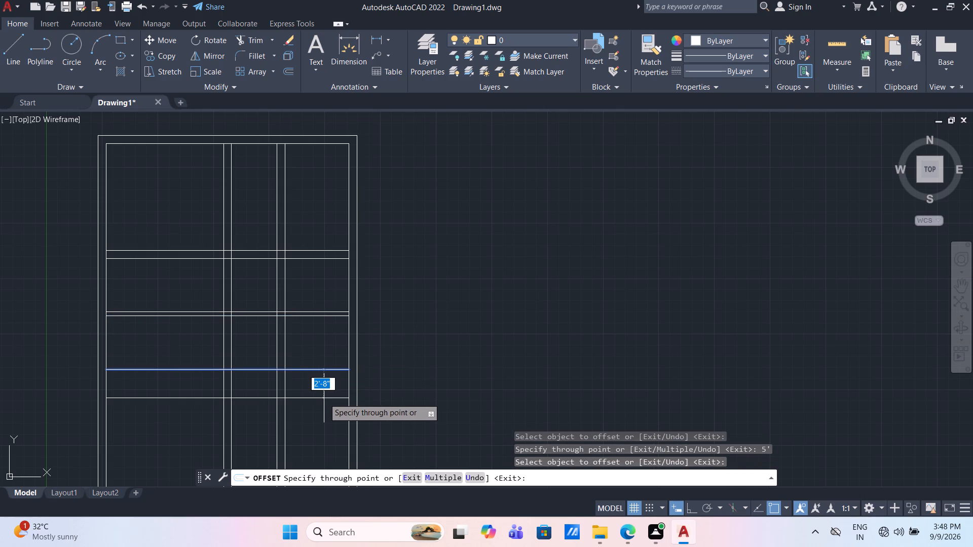
text(9")
key(Return)
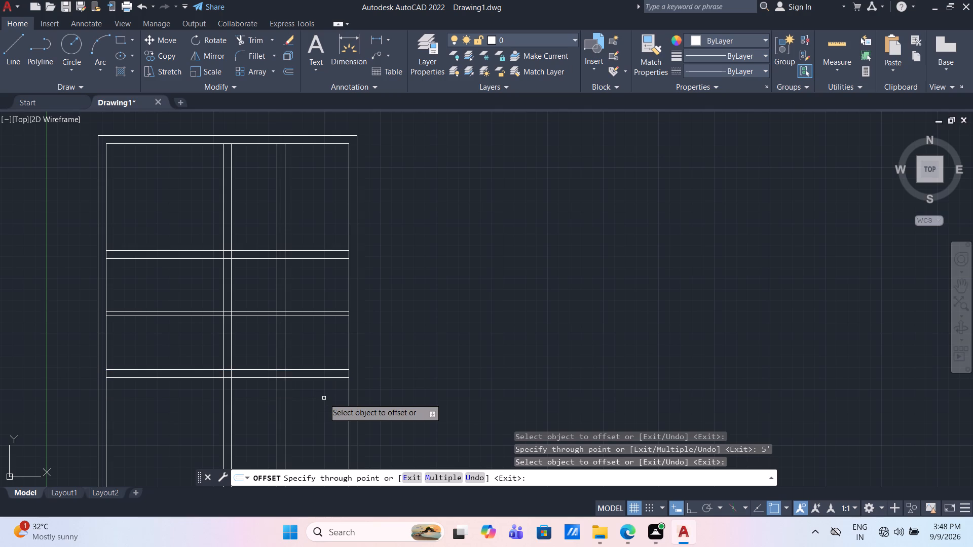
Offset the third horizontal partition's lower line 11' downward, and that new line 9" further down, forming a fourth horizontal partition.
middle_drag(303, 399, 271, 240)
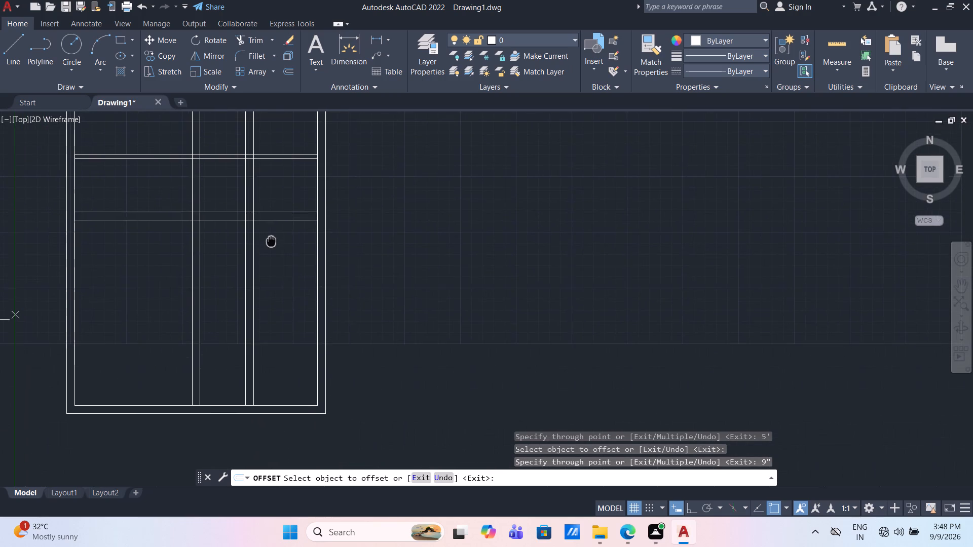
middle_drag(271, 240, 274, 258)
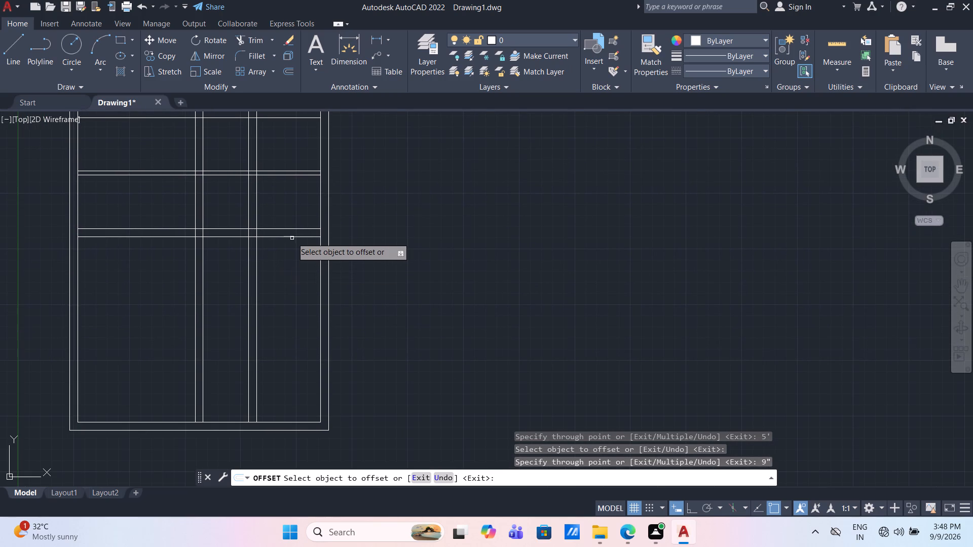
drag(291, 238, 292, 246)
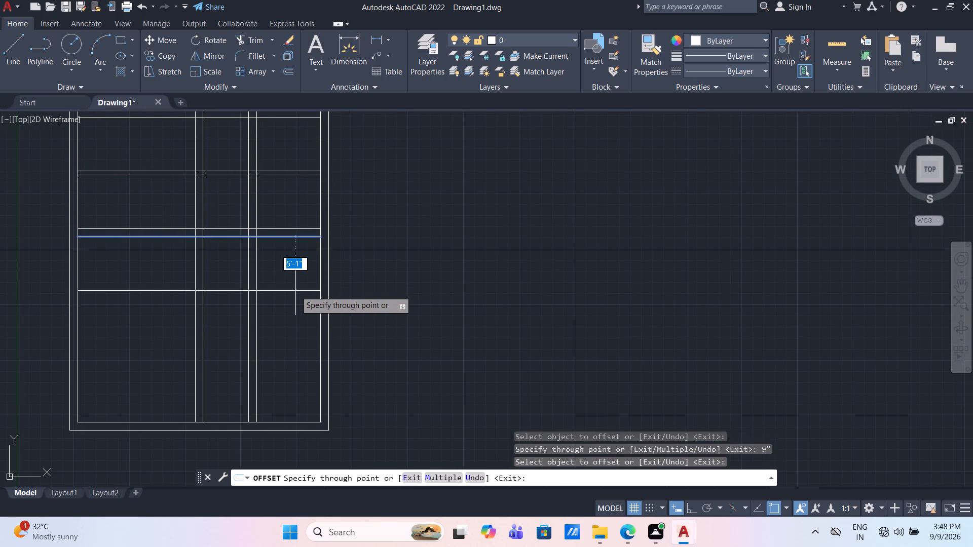
text(11')
key(Return)
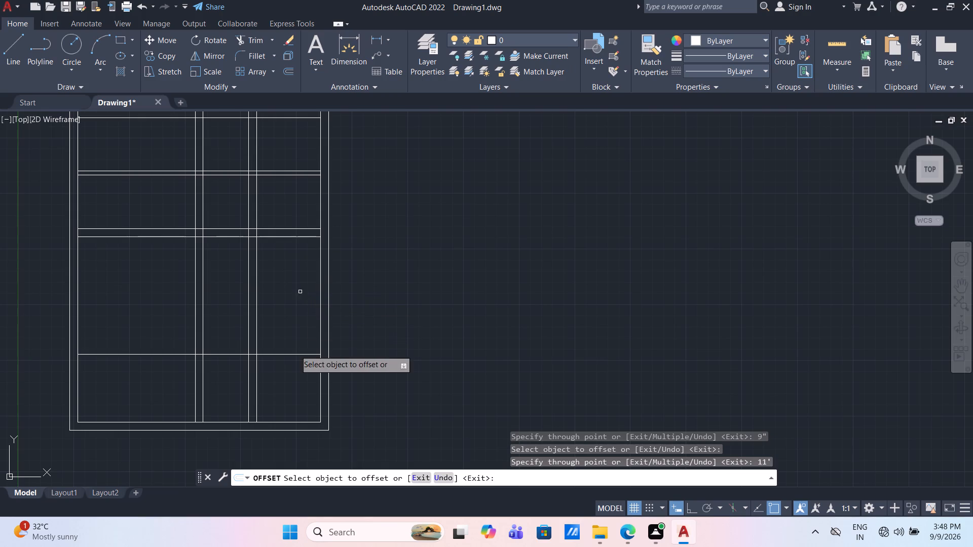
click(287, 355)
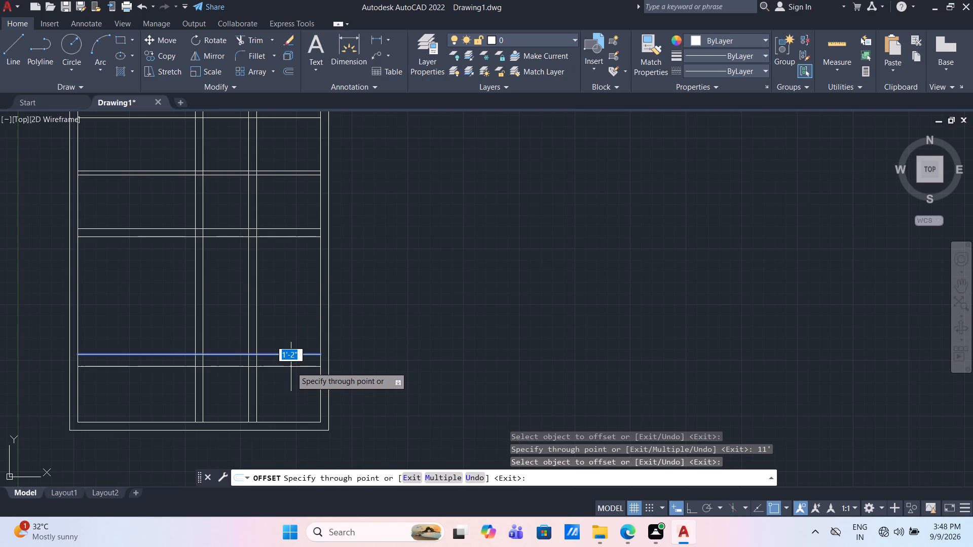
text(9")
key(Return)
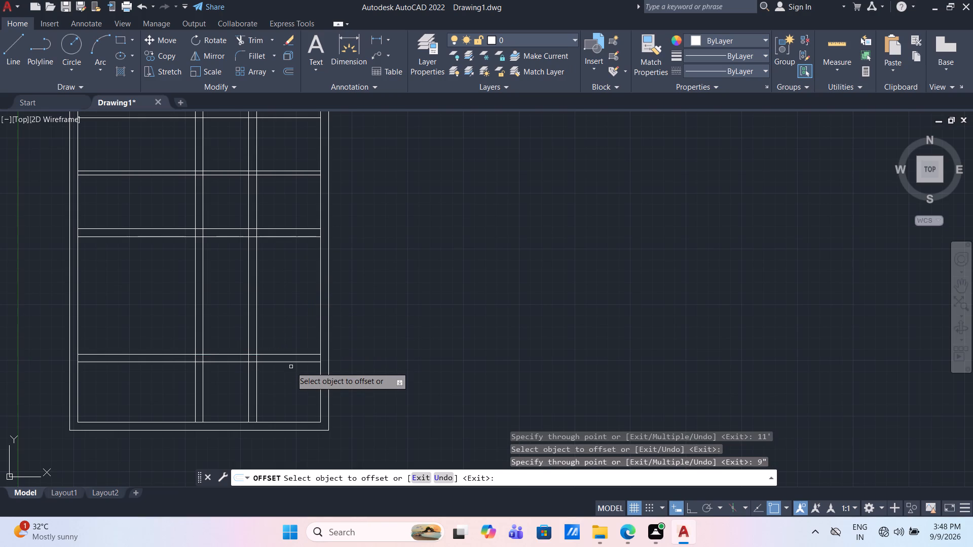
key(Escape)
Add a vertical dimension from the lowest horizontal partition to the inner bottom wall, beside the right vertical partition.
click(339, 43)
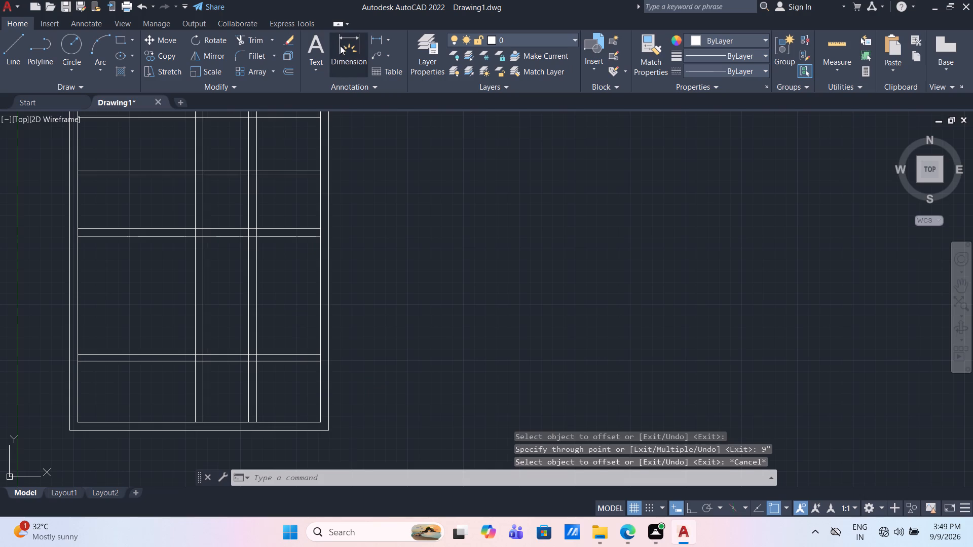
scroll(250, 360, up, 1)
middle_drag(302, 391, 302, 278)
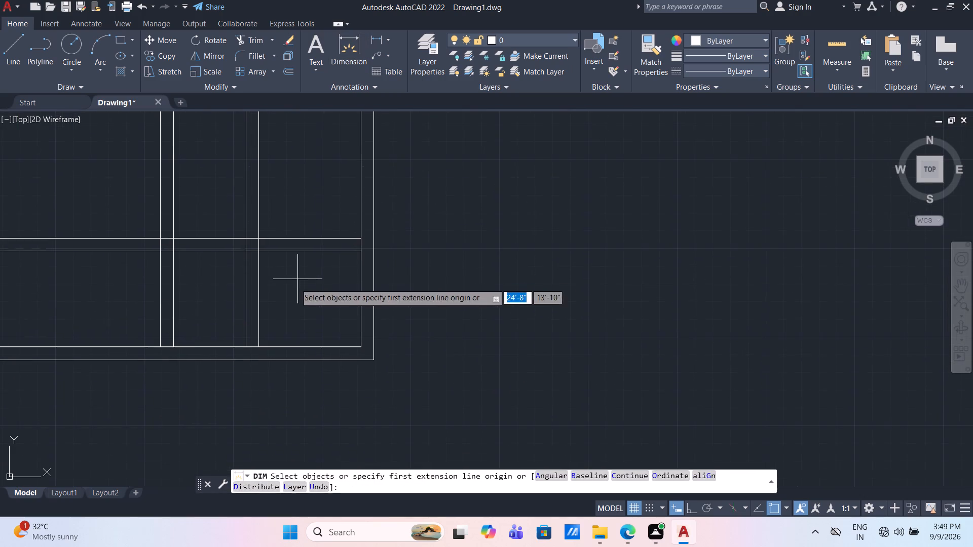
drag(257, 249, 257, 254)
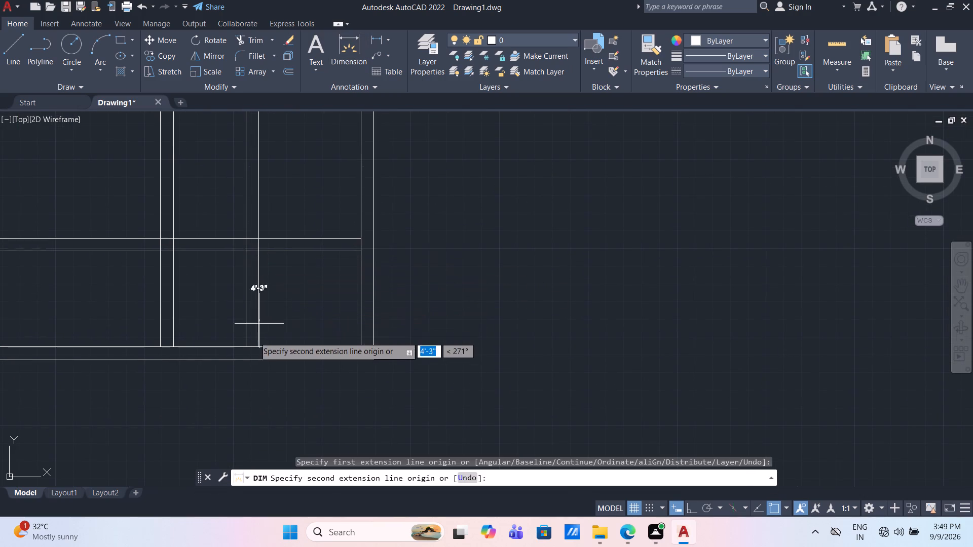
click(258, 346)
click(268, 346)
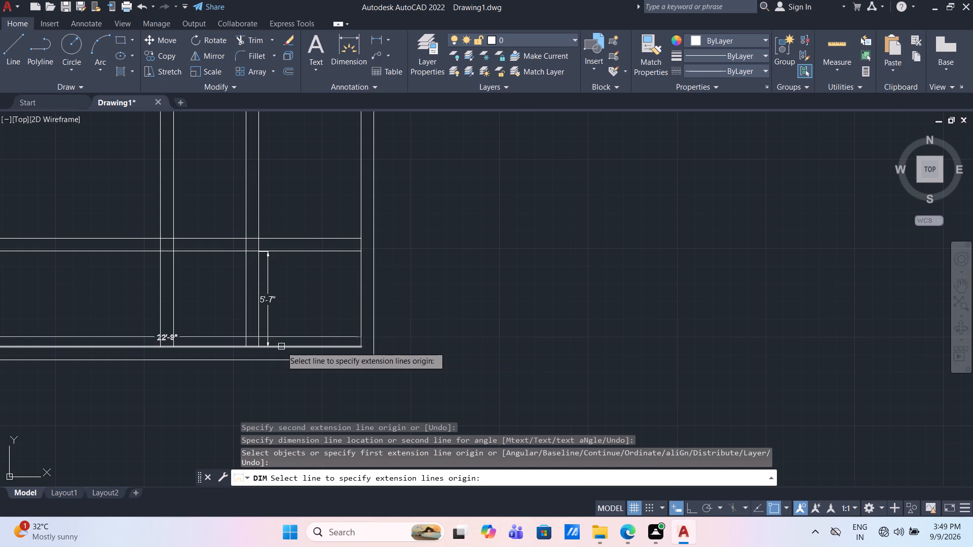
key(Escape)
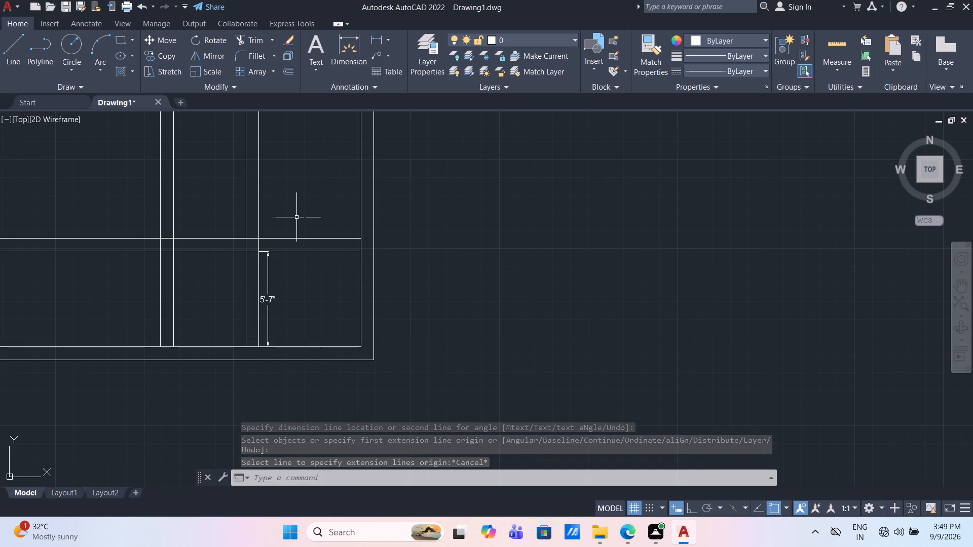
Trim the right vertical partition above the top horizontal partition, and the left vertical partition between the top and 4.5" partitions.
scroll(273, 215, down, 2)
scroll(263, 172, up, 1)
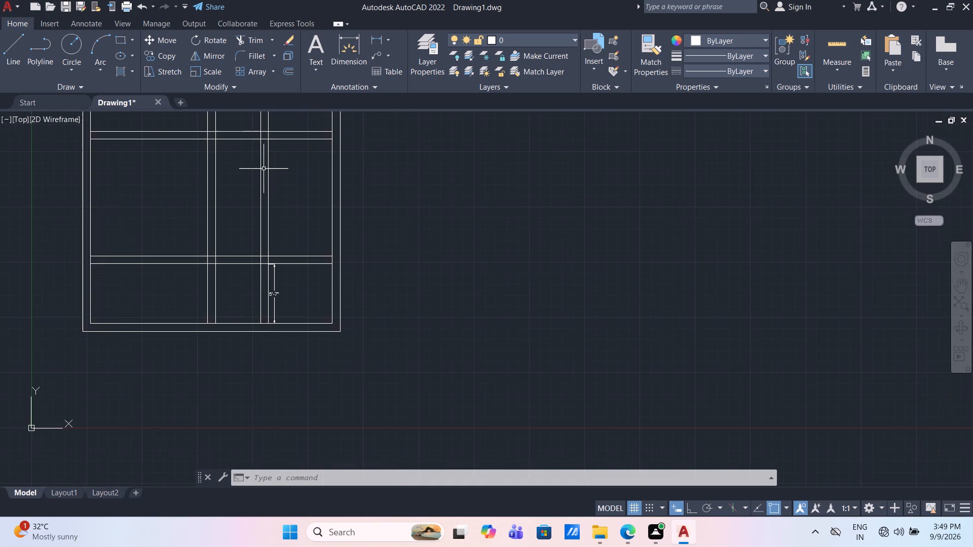
middle_drag(264, 169, 275, 341)
middle_drag(241, 201, 251, 253)
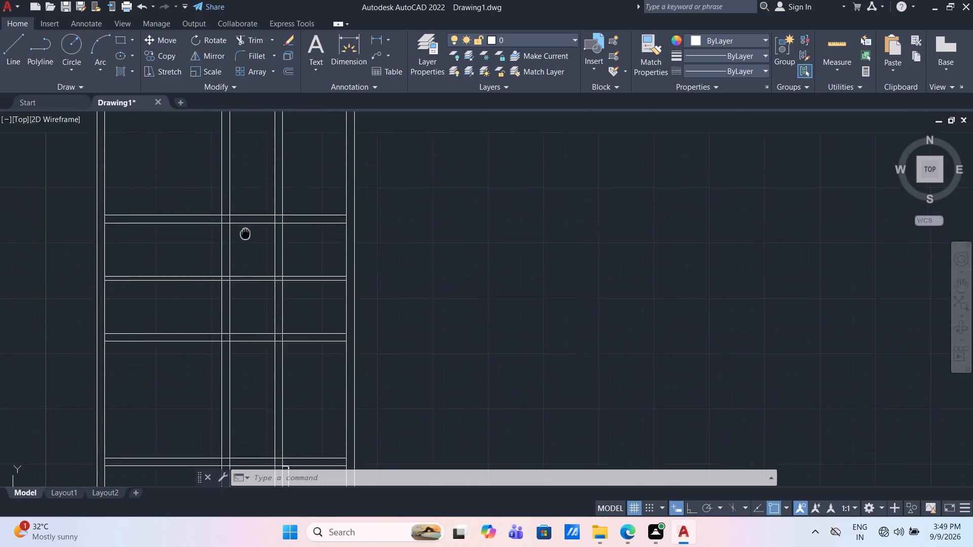
middle_drag(251, 253, 252, 278)
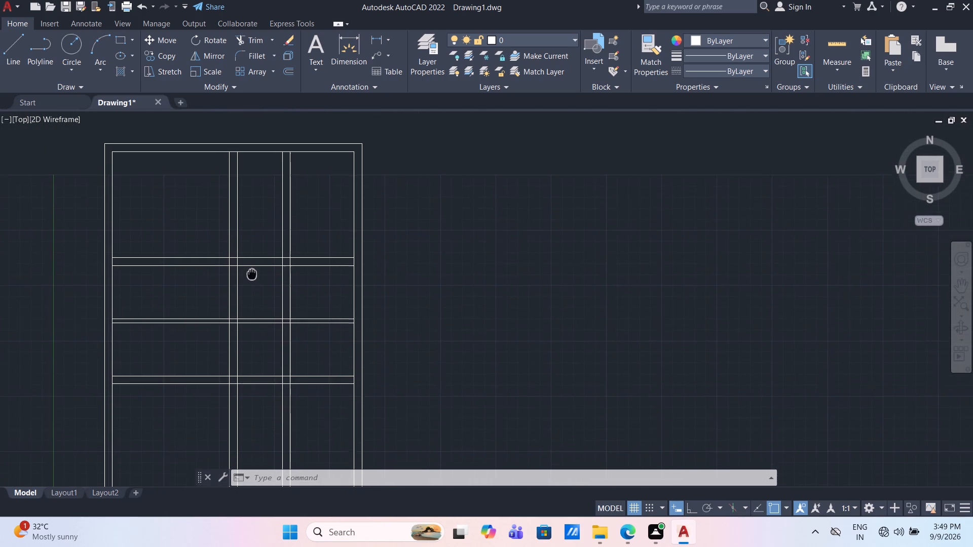
middle_drag(252, 278, 250, 287)
text(tr)
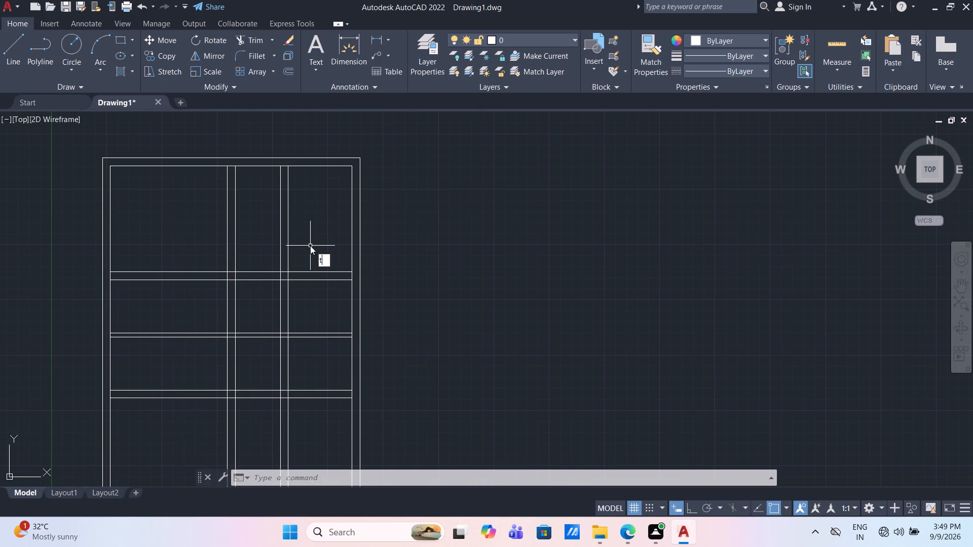
key(Return)
click(310, 246)
click(257, 215)
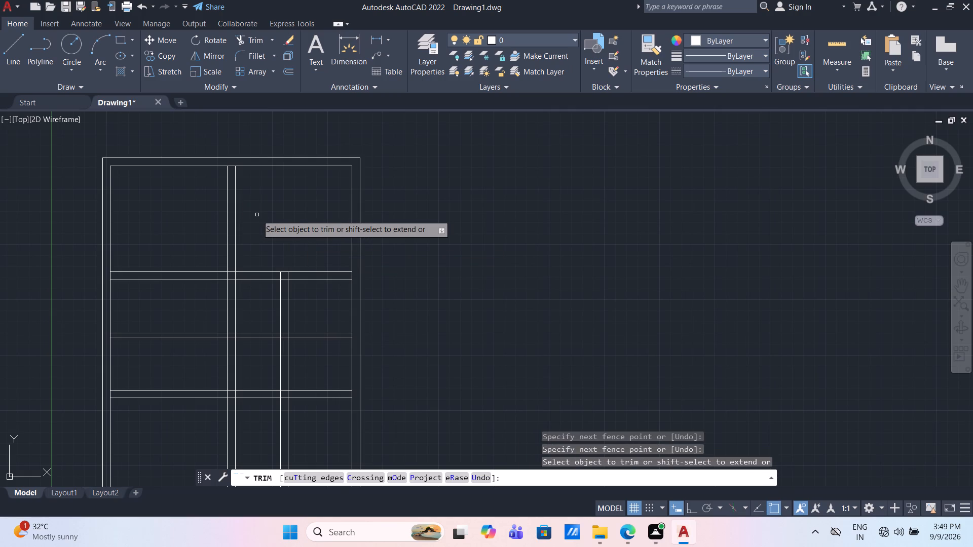
click(210, 319)
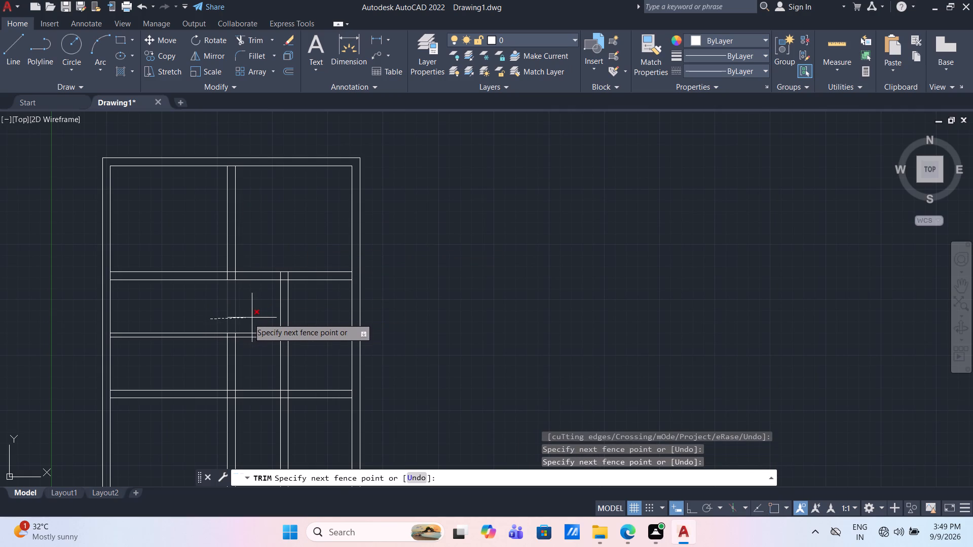
click(247, 319)
Trim the 4.5" partition between the two vertical partitions and from the left vertical partition to the left outer wall.
drag(242, 321, 244, 329)
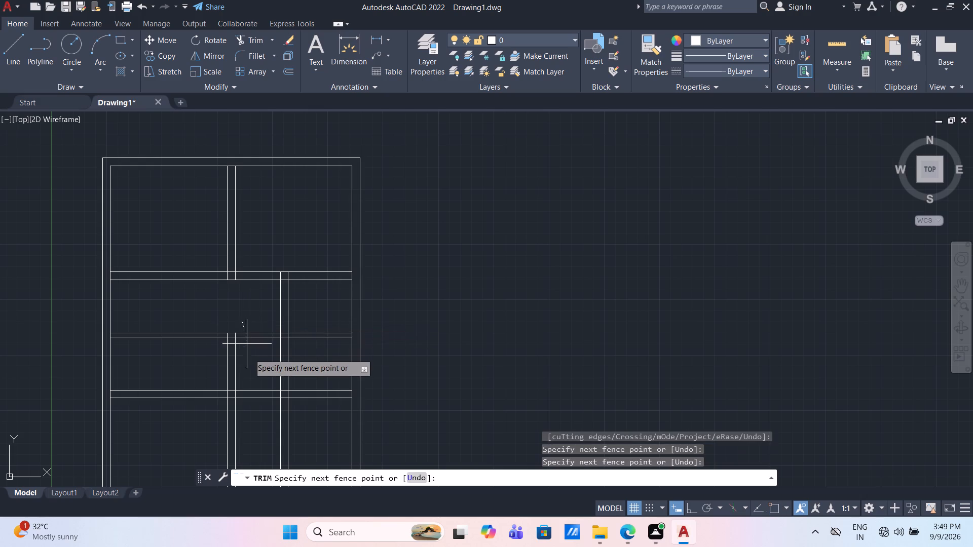
click(249, 356)
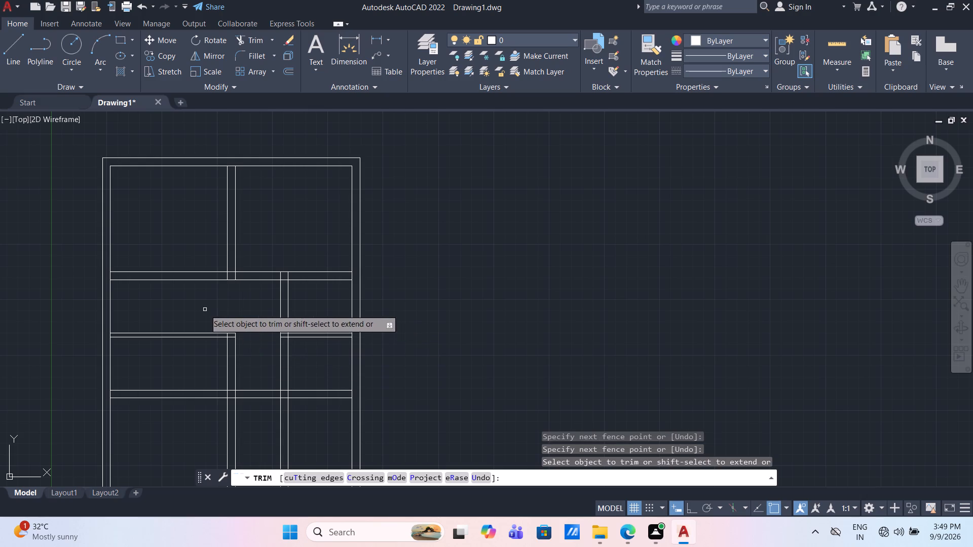
drag(205, 309, 202, 328)
click(192, 362)
click(174, 310)
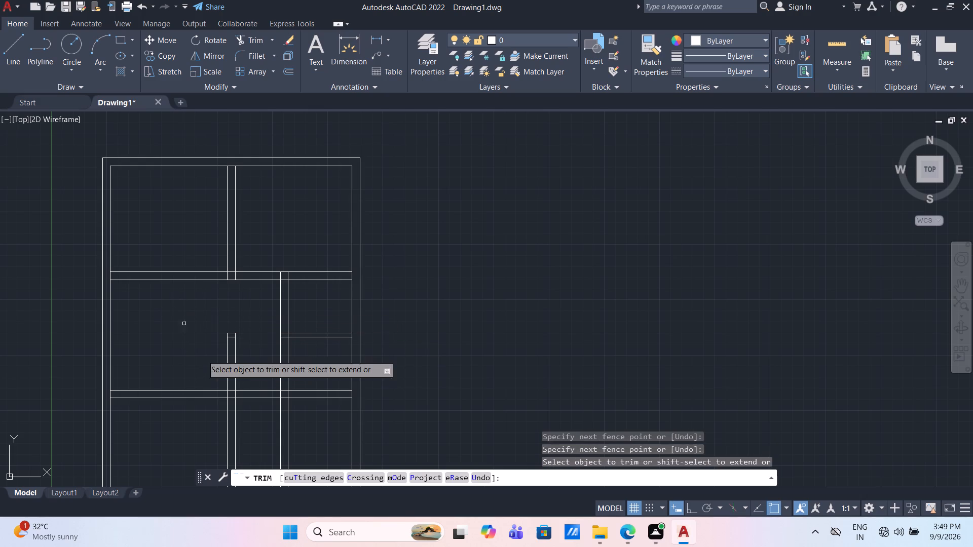
Trim the left vertical partition between the 4.5" and third horizontal partitions, and remove the leftover line stubs at their old crossing.
scroll(244, 369, down, 1)
middle_drag(244, 324, 226, 262)
scroll(232, 297, up, 1)
click(230, 306)
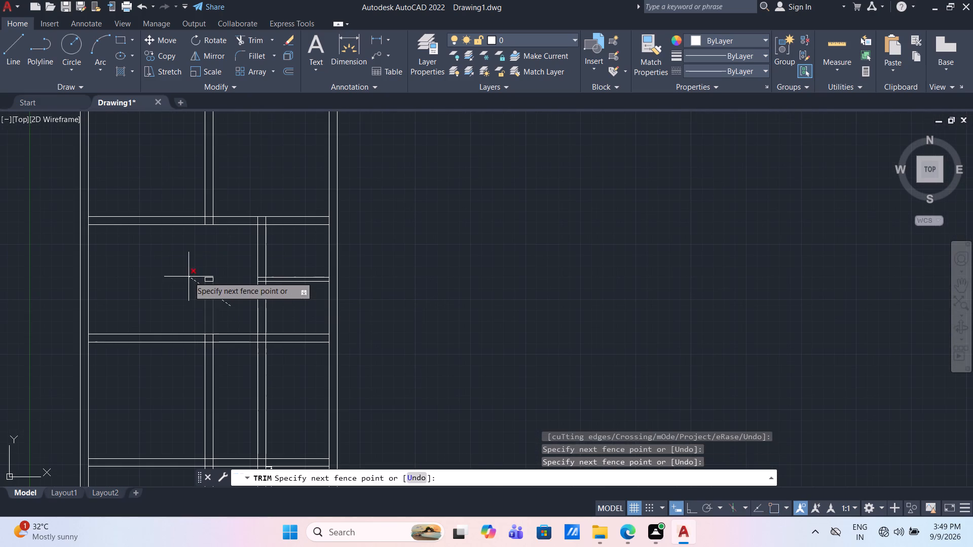
click(189, 277)
scroll(207, 293, up, 2)
drag(208, 293, 208, 287)
click(206, 234)
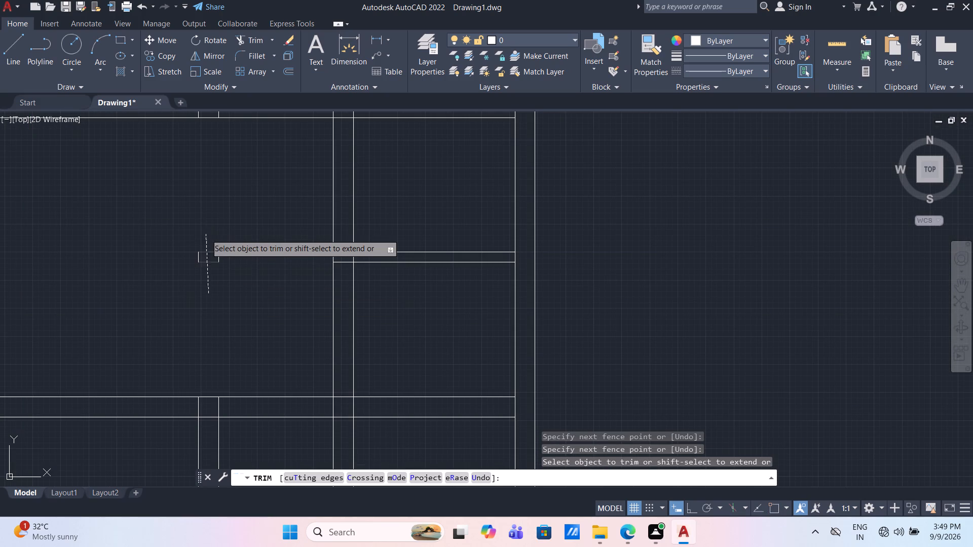
click(187, 256)
click(233, 258)
scroll(220, 326, down, 3)
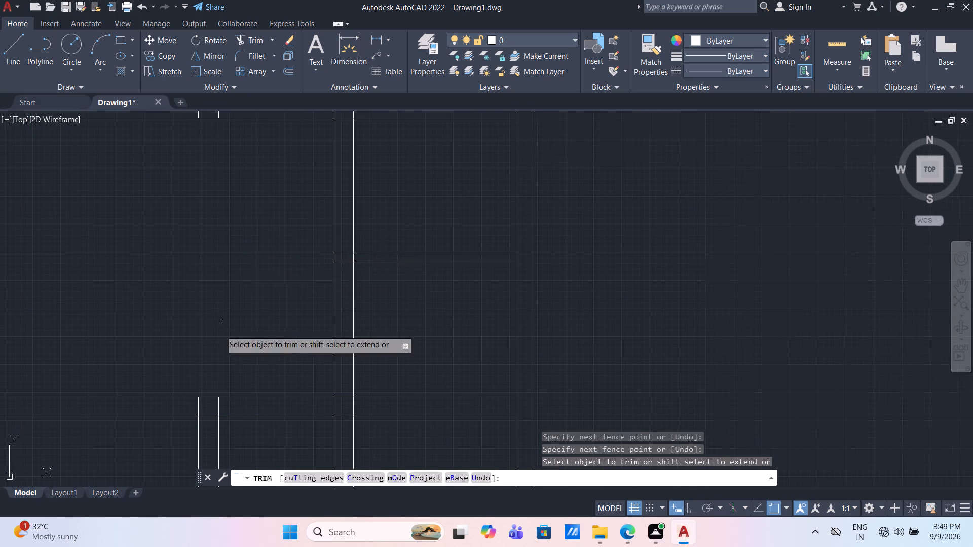
middle_drag(241, 386, 222, 311)
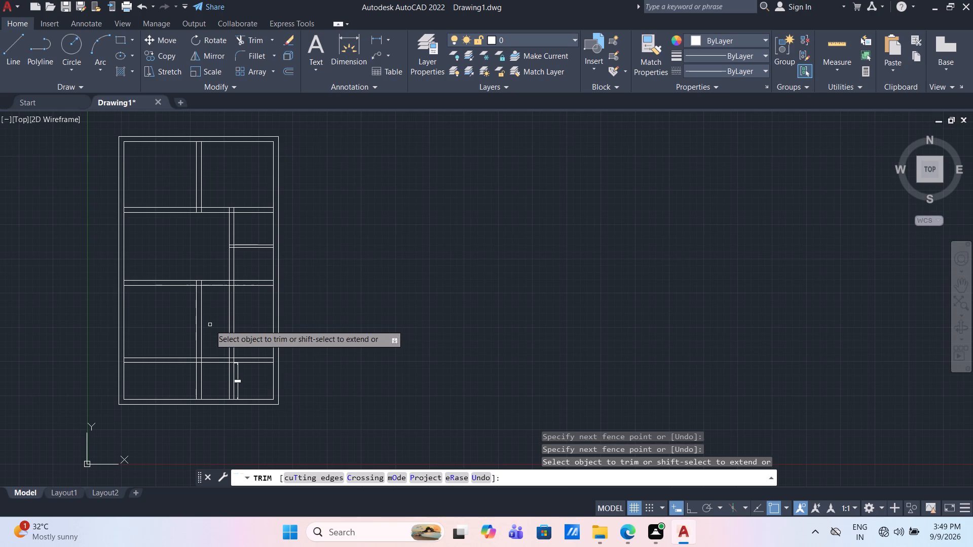
Trim both lines of the left vertical partition between the third and lowest horizontal partitions, and below the lowest one.
click(210, 325)
click(164, 314)
drag(207, 383, 202, 382)
click(181, 377)
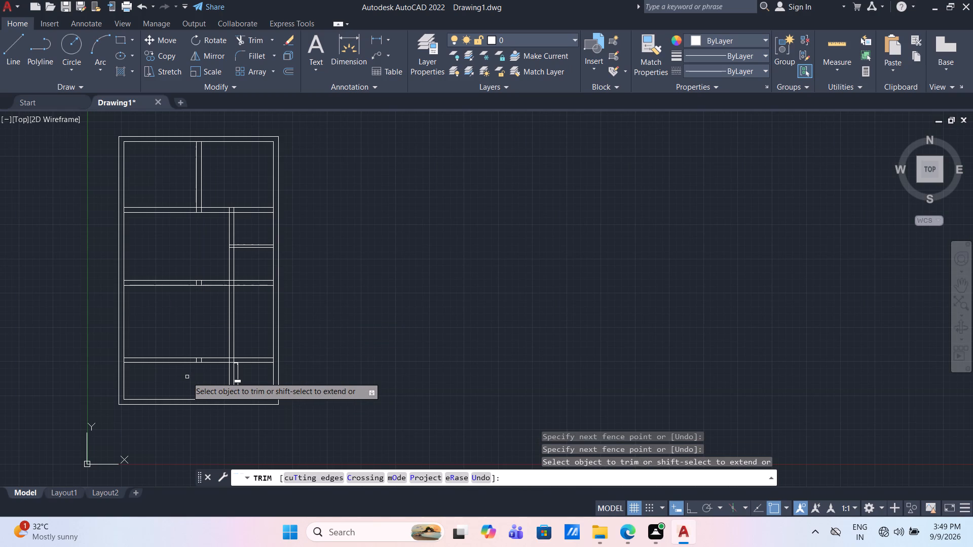
Trim both lines of the right vertical partition between the third and lowest horizontal partitions, and below the lowest one.
drag(248, 327, 240, 325)
click(197, 311)
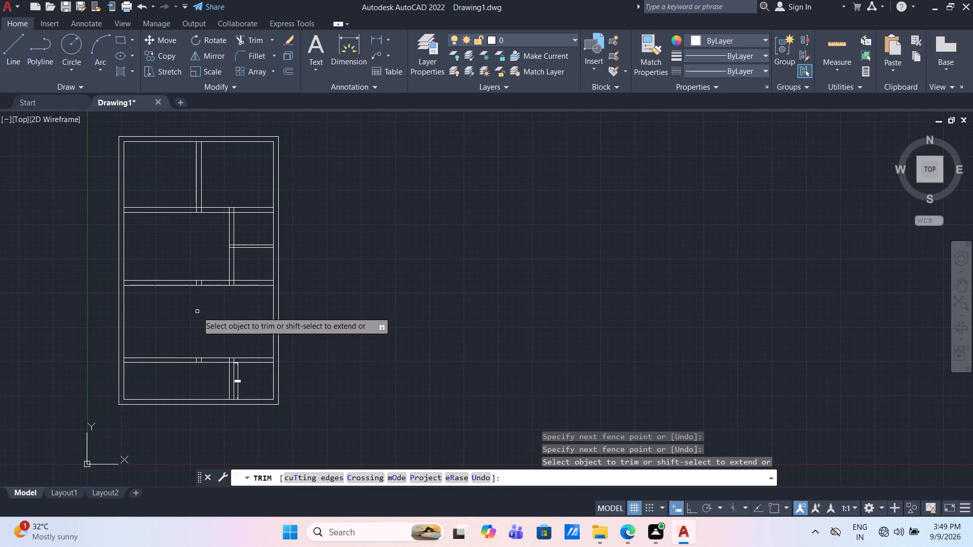
scroll(217, 374, up, 1)
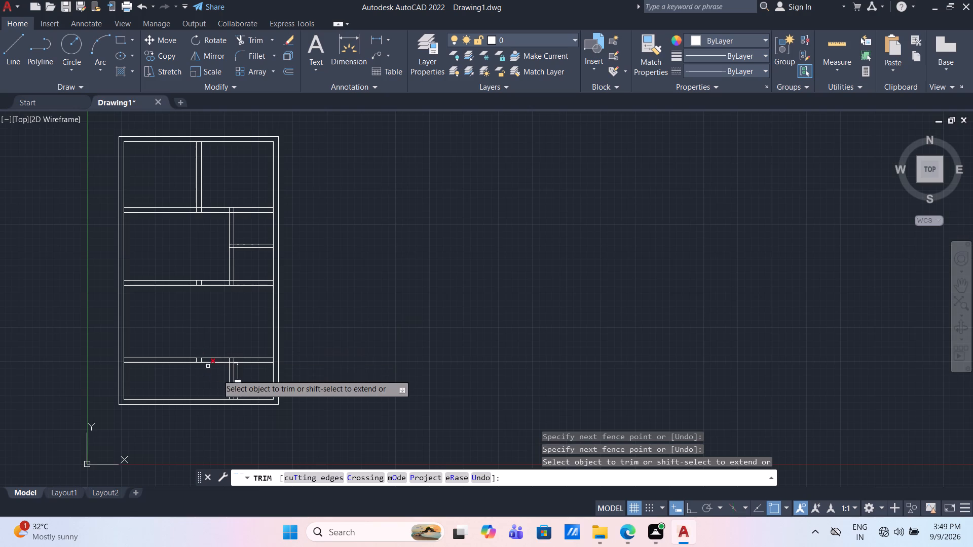
scroll(219, 375, up, 1)
drag(288, 380, 281, 377)
click(197, 364)
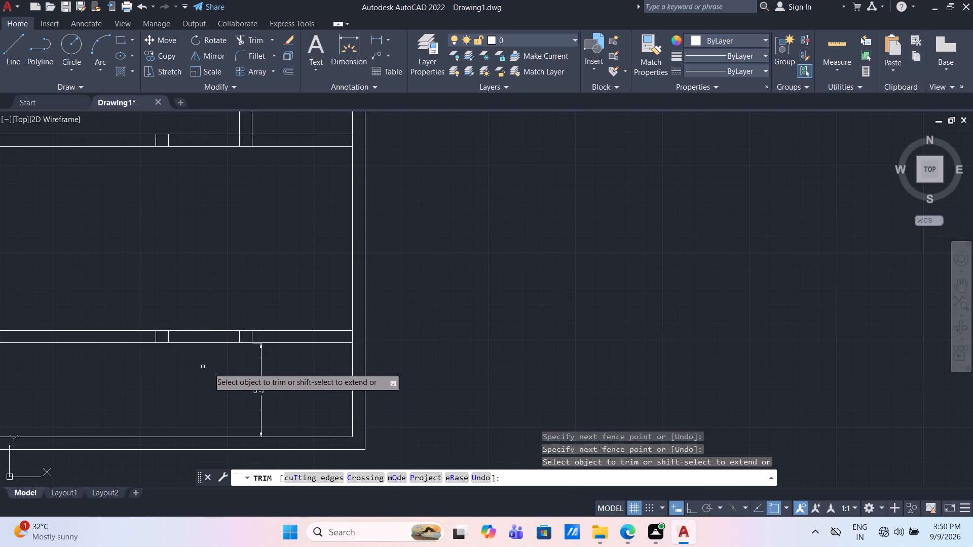
key(Escape)
Delete the vertical dimension between the lowest horizontal partition and the inner bottom wall.
click(262, 378)
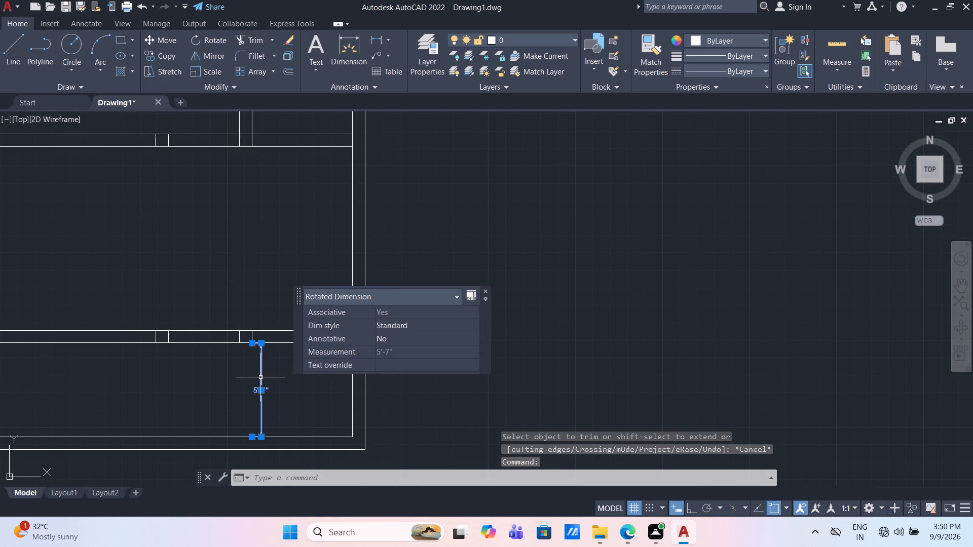
key(Delete)
Offset the inner line of the right outer wall 11' into the plan.
scroll(250, 353, down, 3)
scroll(242, 336, up, 1)
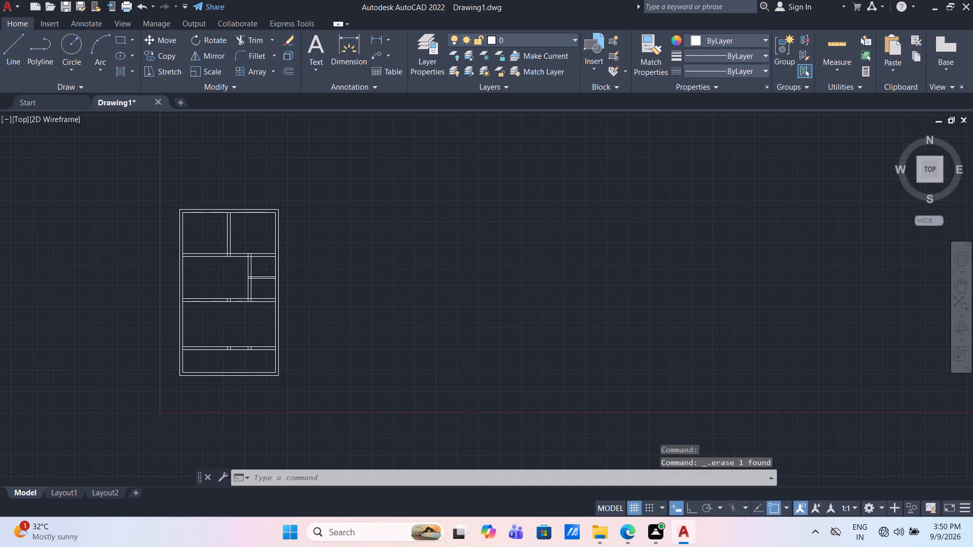
text(of)
key(Return)
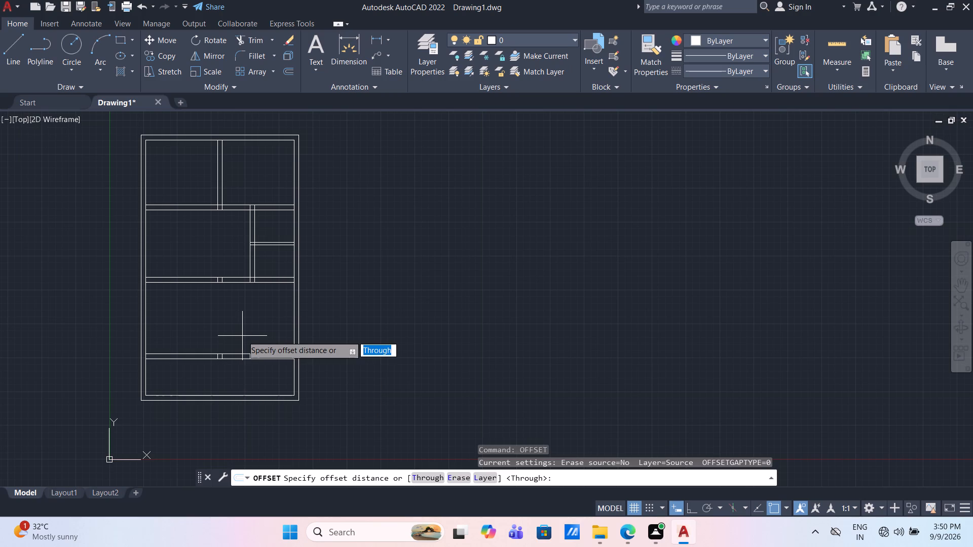
key(Return)
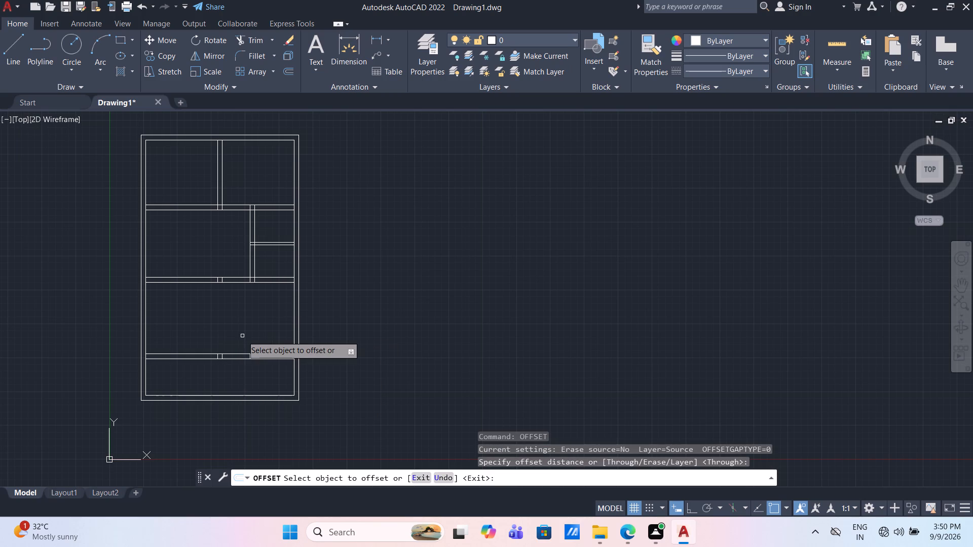
click(294, 329)
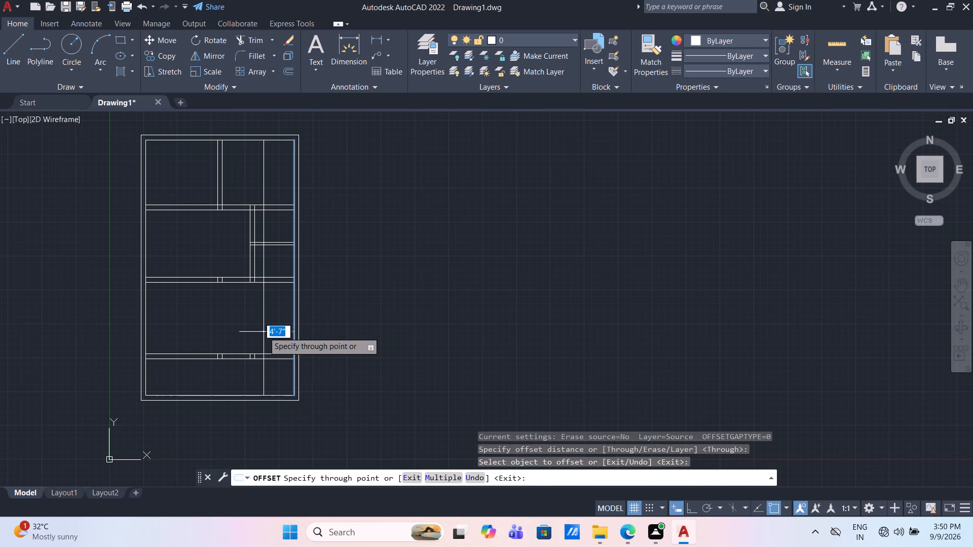
text(11')
key(Return)
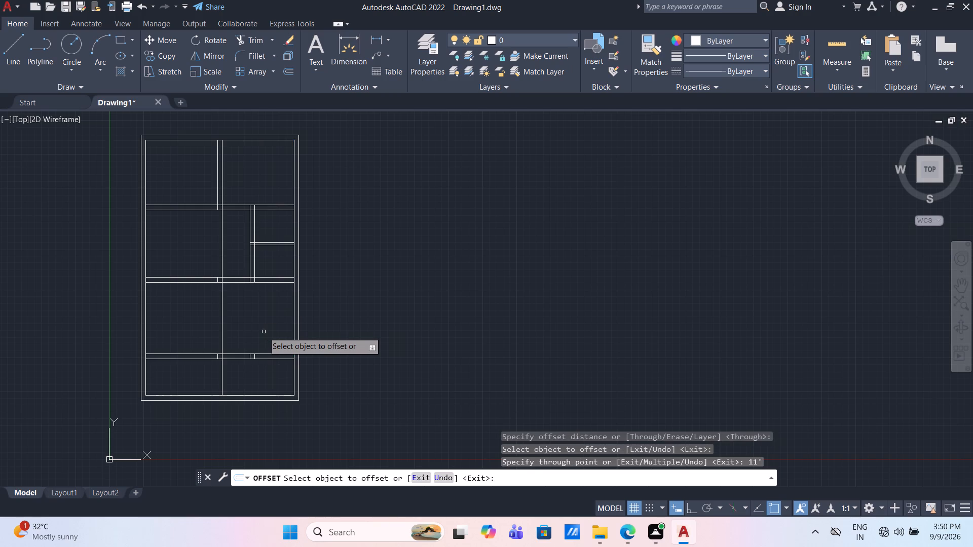
key(Escape)
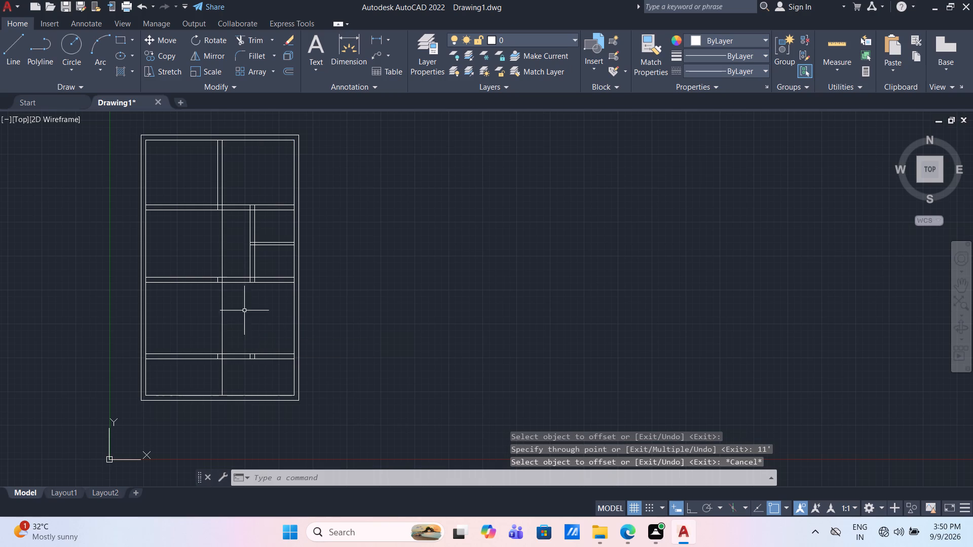
Trim the new vertical line between the top and third horizontal partitions, and below the lowest horizontal partition.
click(227, 252)
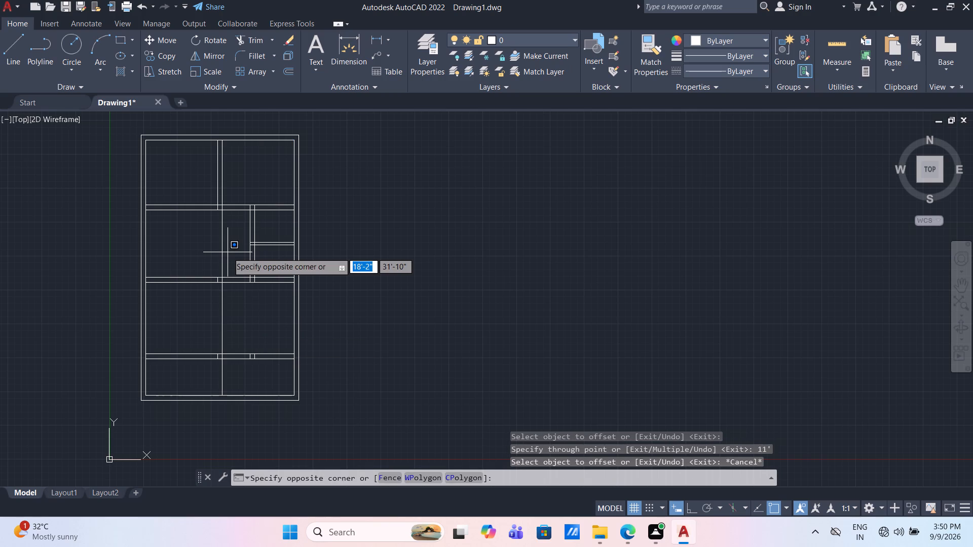
key(Escape)
text(tr)
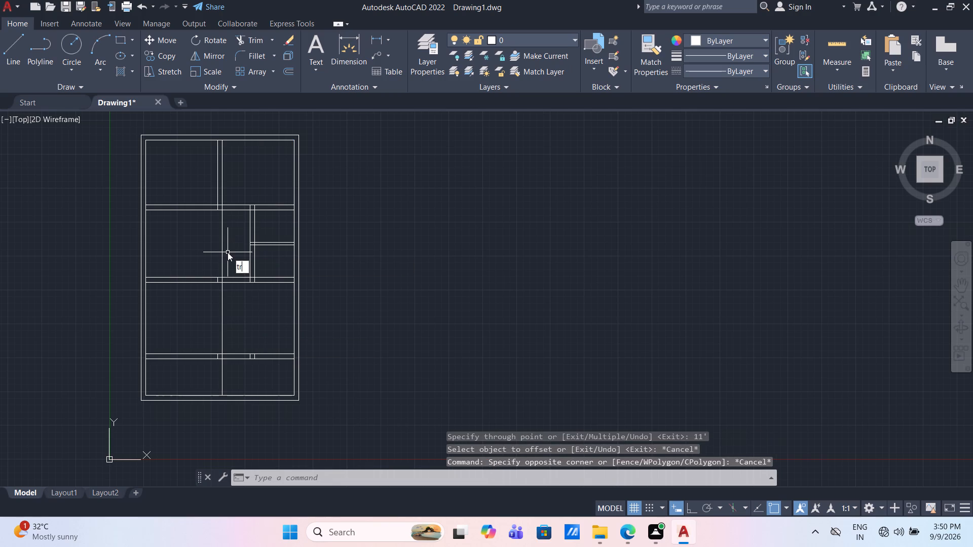
key(Return)
drag(228, 252, 238, 251)
click(203, 238)
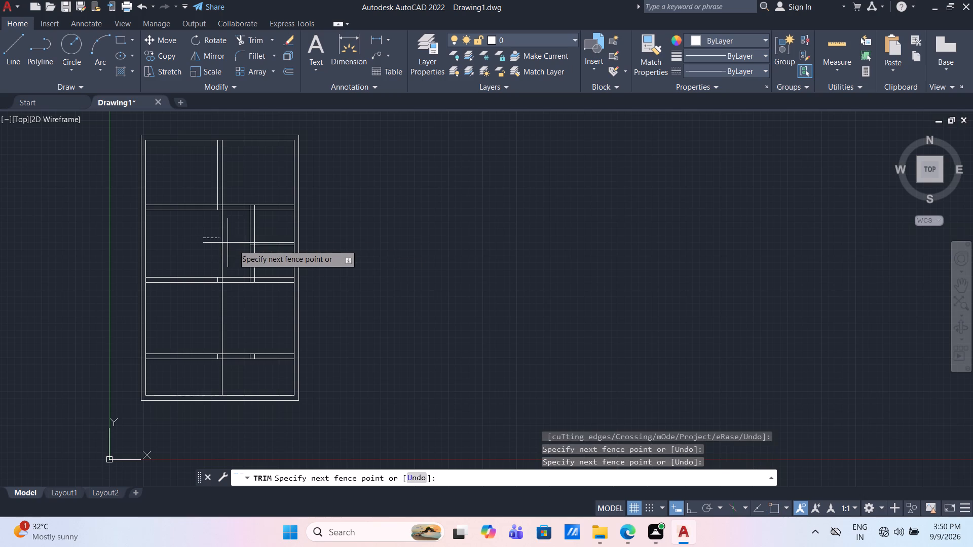
click(234, 245)
drag(239, 381, 227, 379)
click(209, 375)
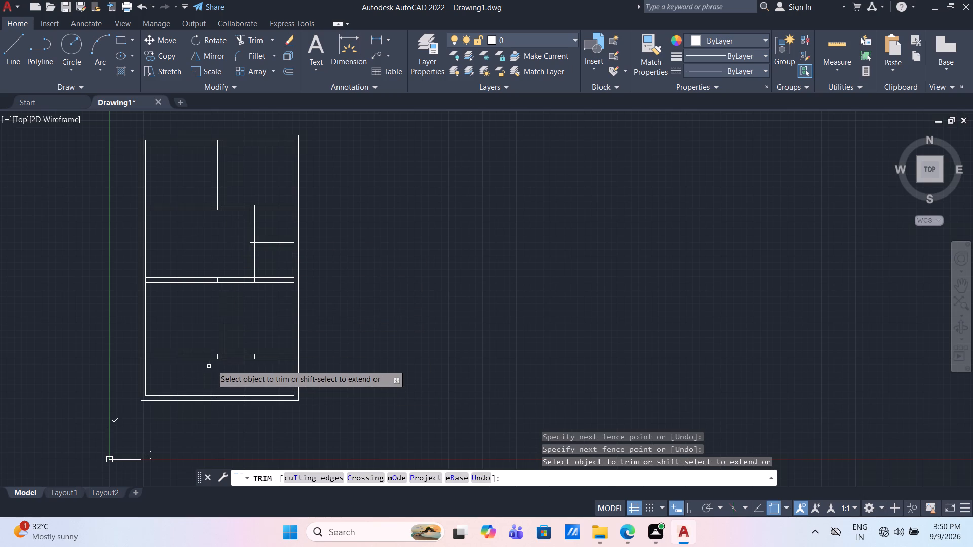
Draw an 11' vertical line between the third and lowest horizontal partitions as the left face of the new vertical partition.
scroll(233, 314, up, 1)
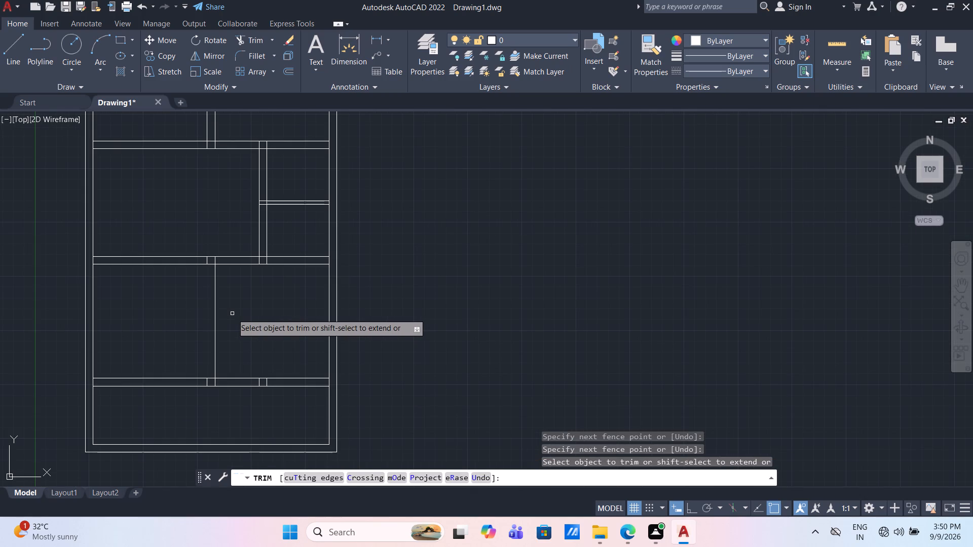
click(15, 46)
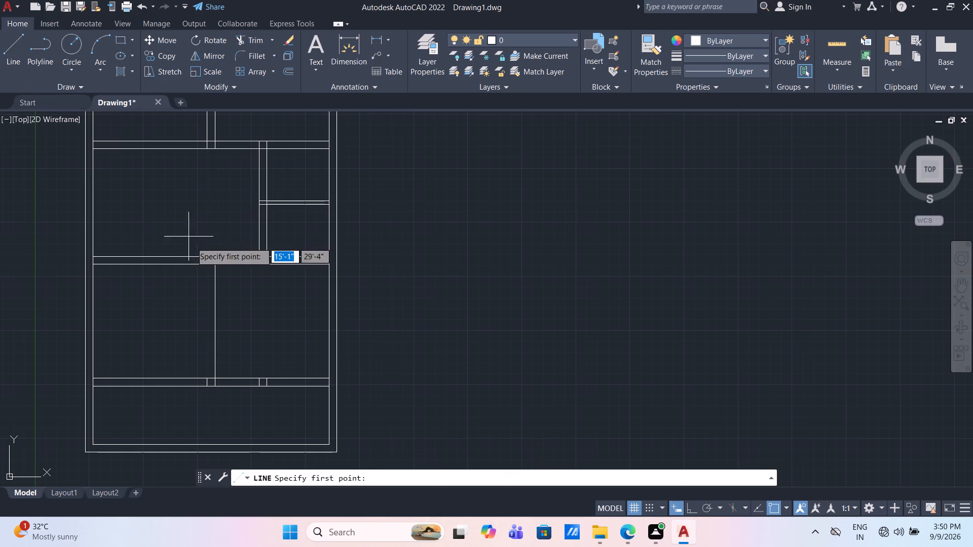
click(207, 266)
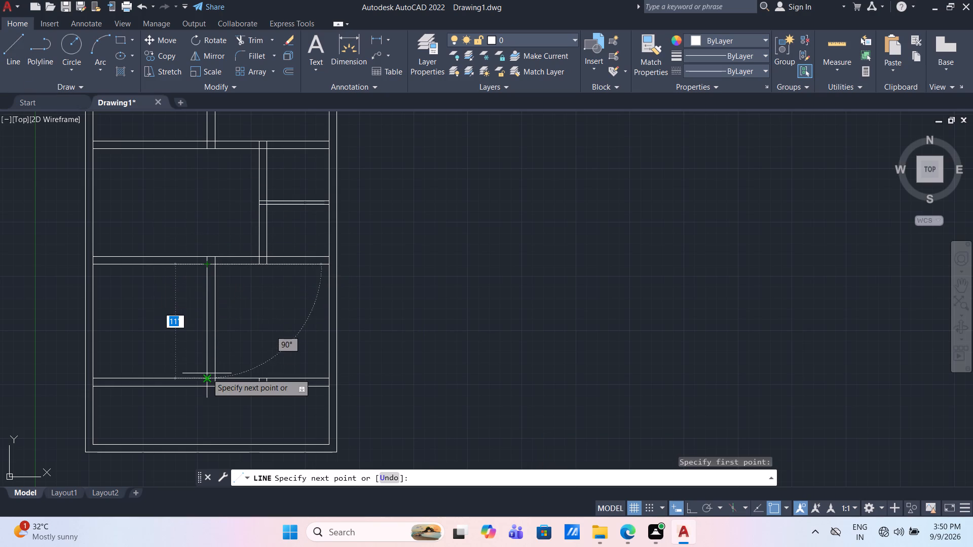
click(207, 373)
key(Escape)
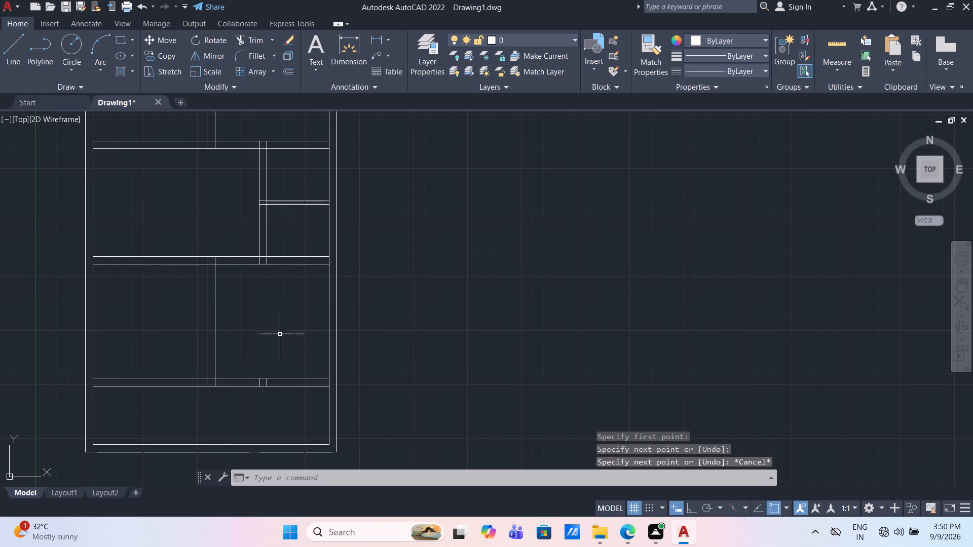
Start trimming the partition lines around the upper rooms of the plan.
scroll(250, 311, up, 1)
middle_drag(249, 310, 241, 355)
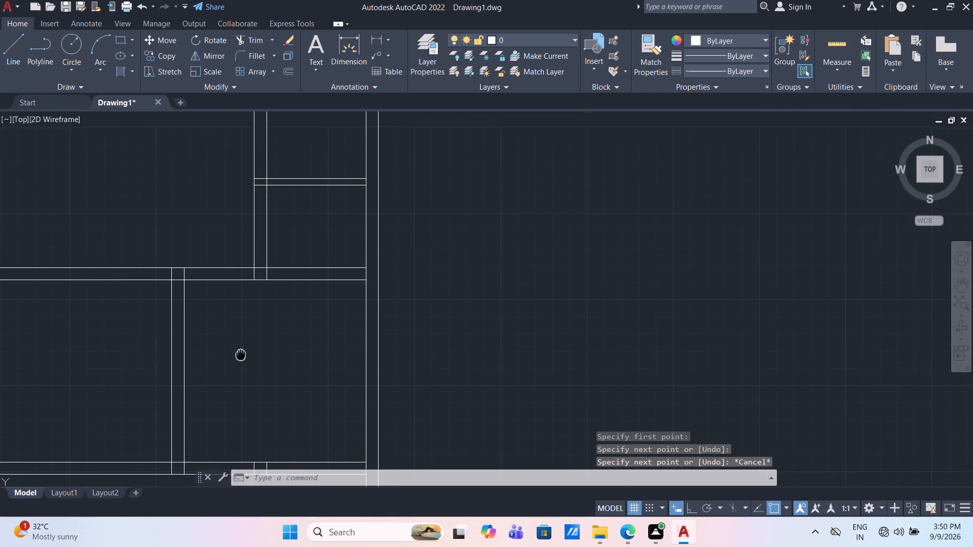
middle_drag(241, 355, 239, 359)
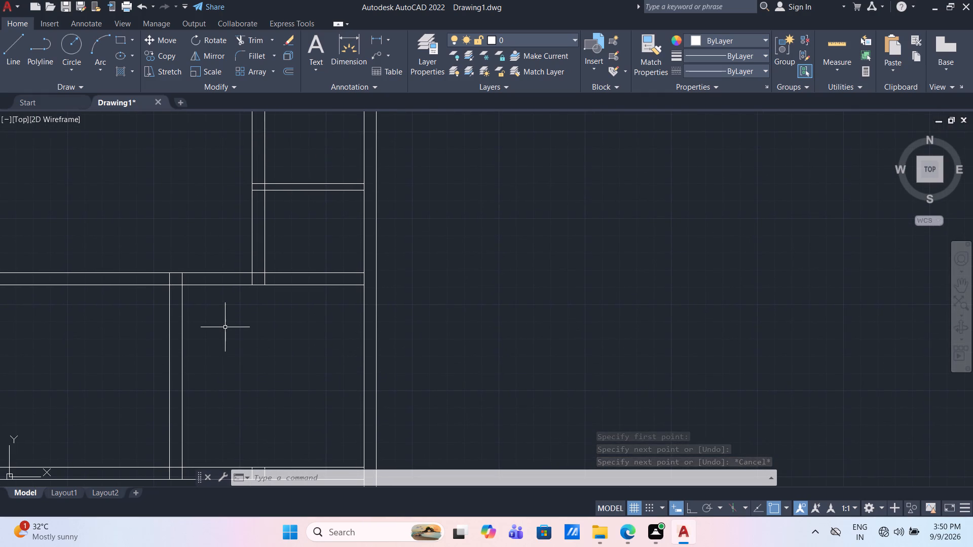
middle_drag(290, 162, 316, 279)
scroll(296, 275, down, 2)
scroll(218, 253, up, 2)
middle_drag(221, 229, 263, 268)
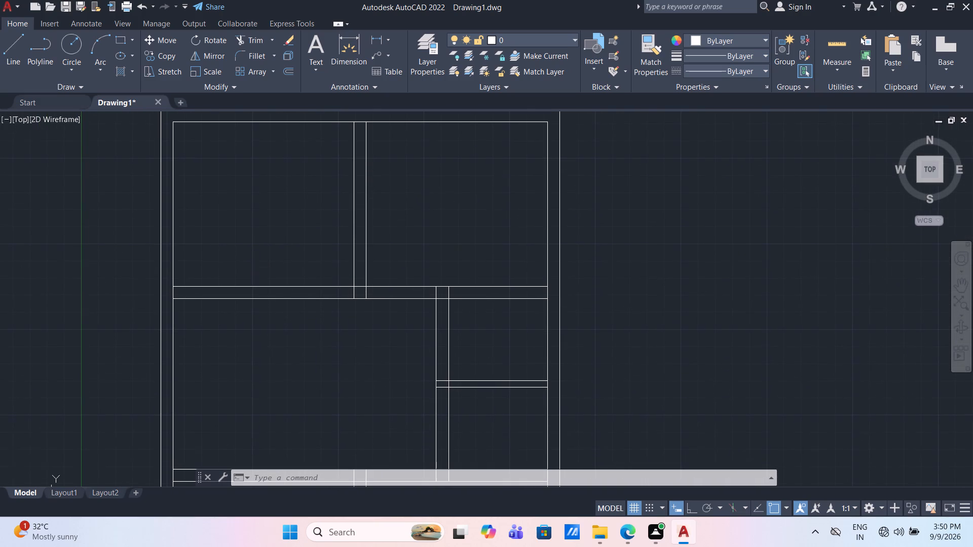
middle_drag(233, 249, 234, 282)
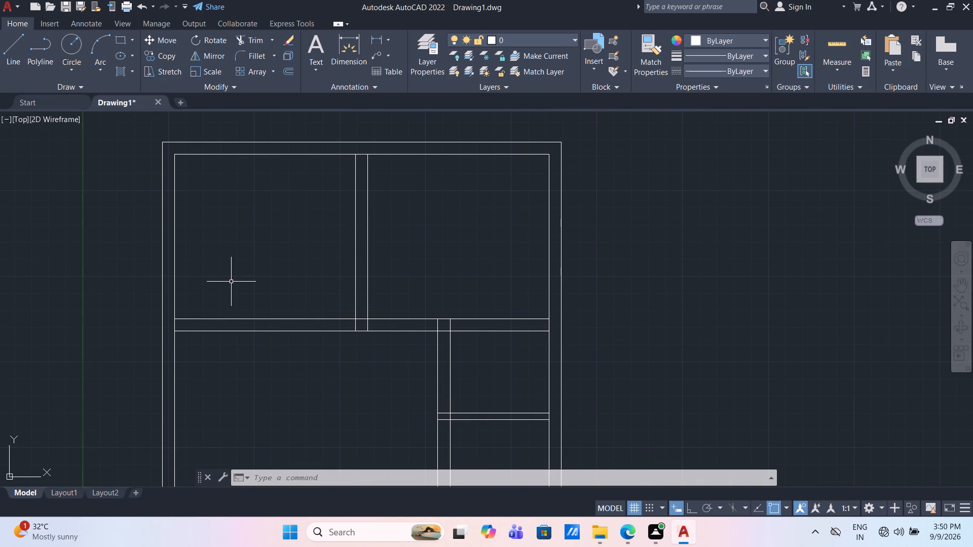
text(tr)
key(Return)
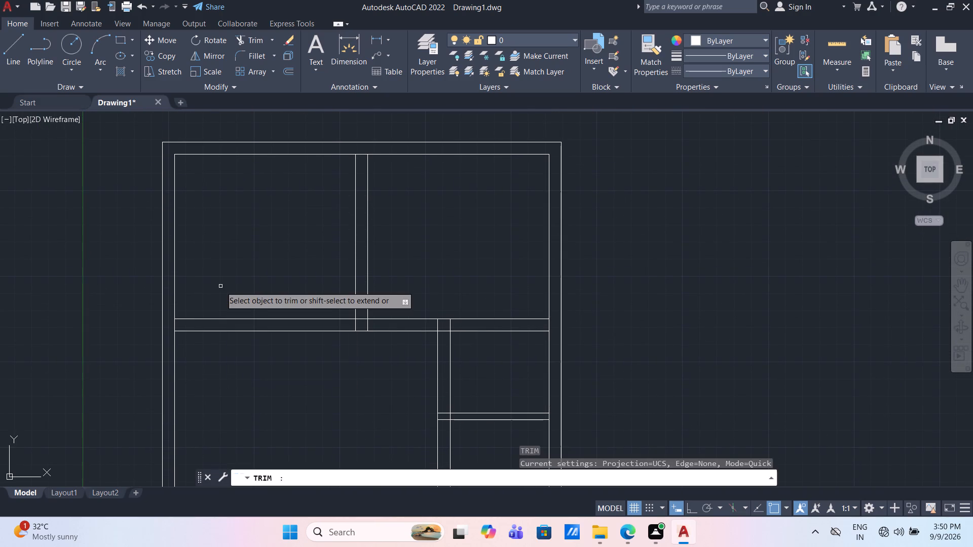
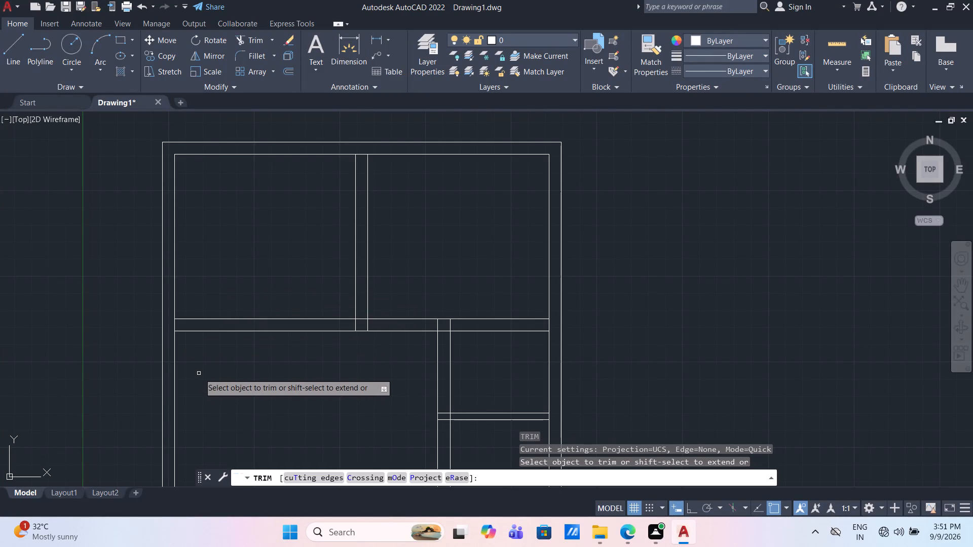
Trim the inner outer-wall lines across both ends of the top horizontal partition and the right end of the thin partition.
click(175, 327)
middle_drag(313, 384, 243, 360)
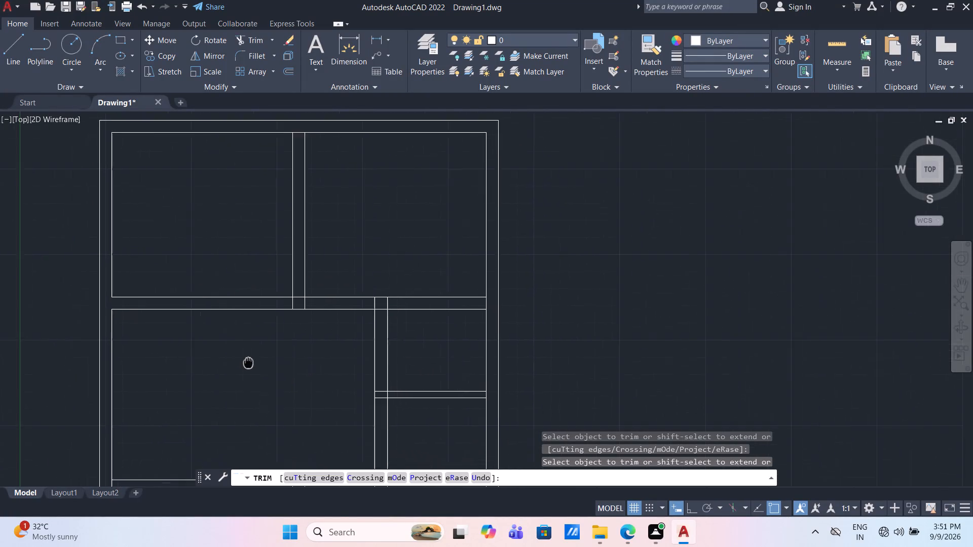
middle_drag(243, 360, 222, 351)
click(458, 293)
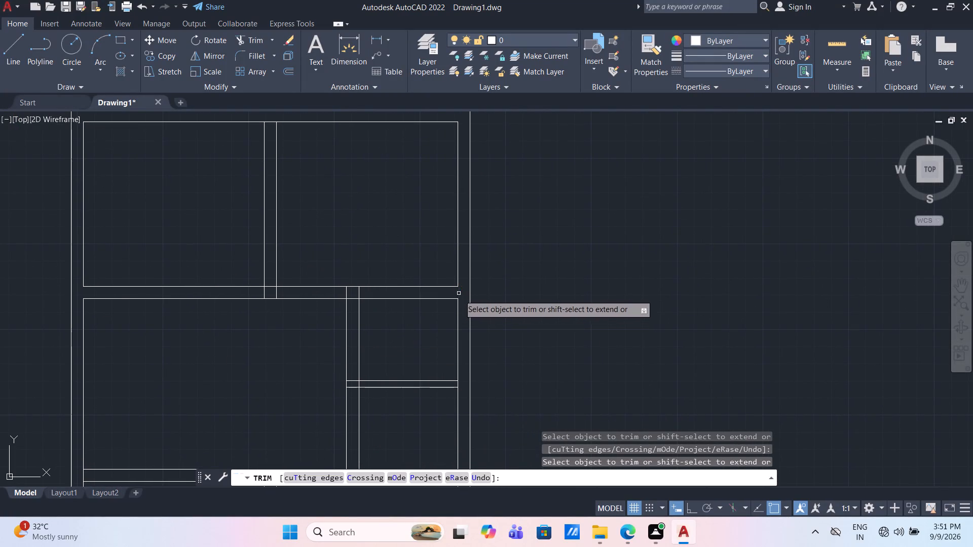
click(459, 383)
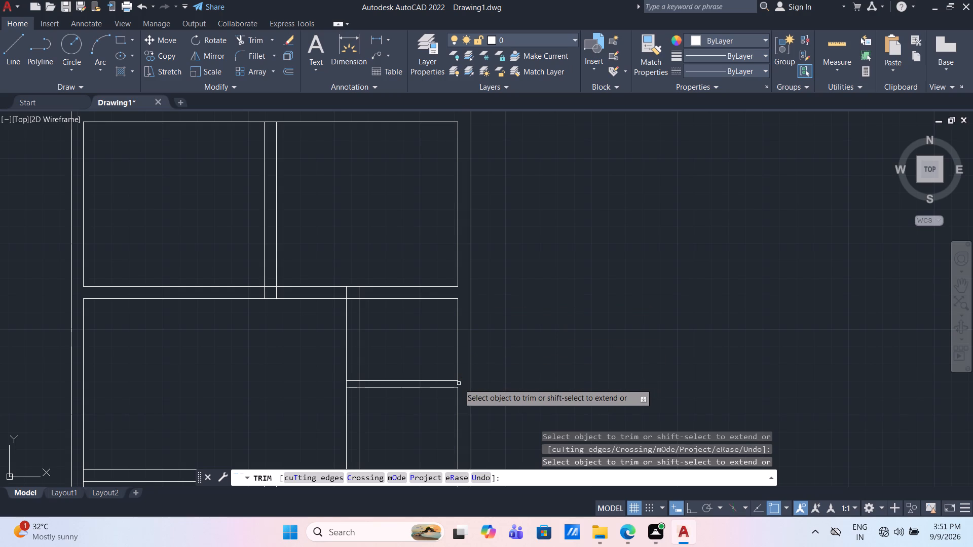
Trim the vertical lines inside the top horizontal partition and its face lines across the two vertical partitions that meet it.
click(364, 293)
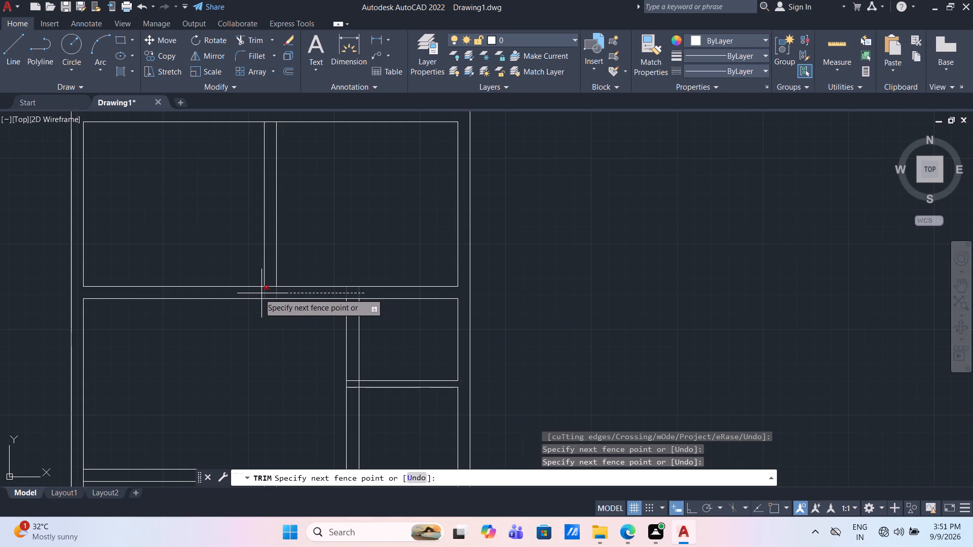
click(252, 292)
click(268, 285)
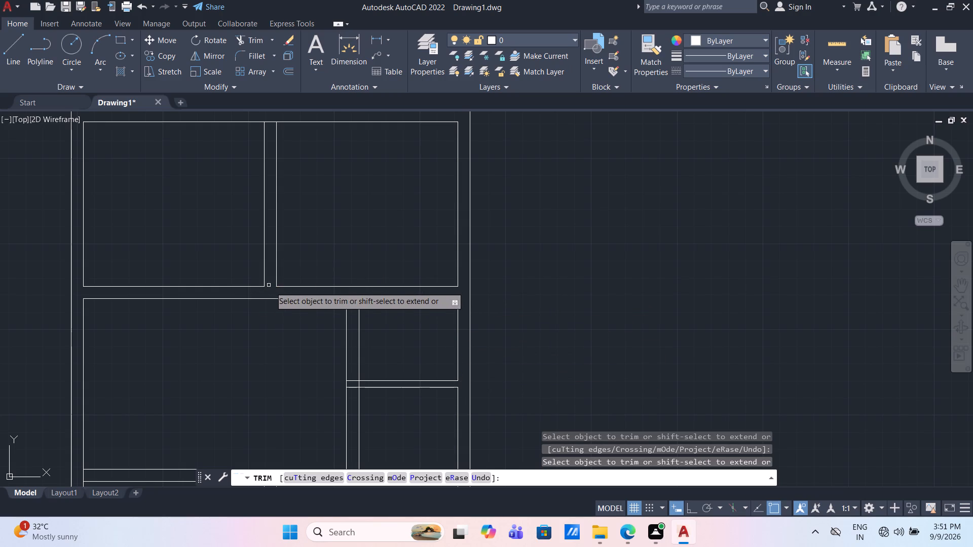
click(355, 298)
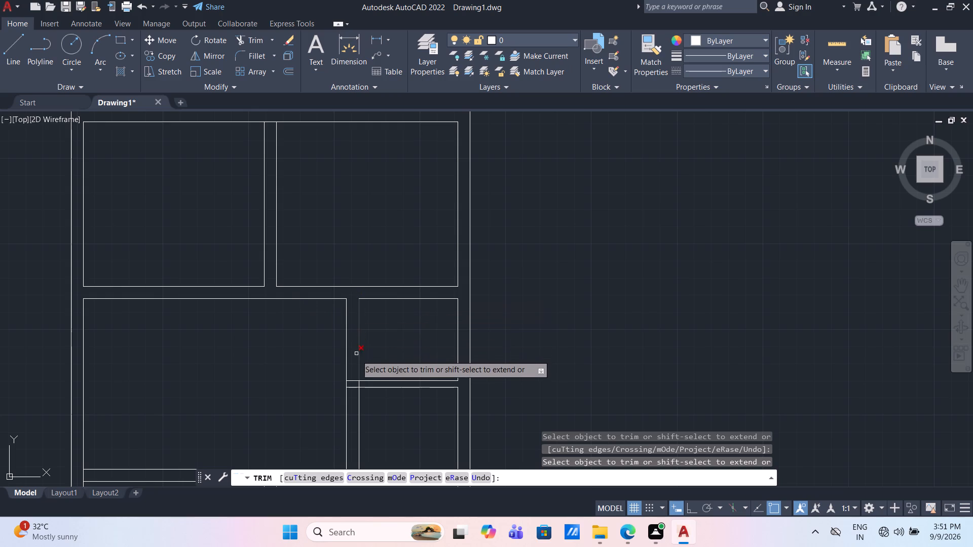
Trim the lines at the junction of the thin horizontal partition and the vertical partition beside the two small rooms.
middle_drag(377, 353, 351, 279)
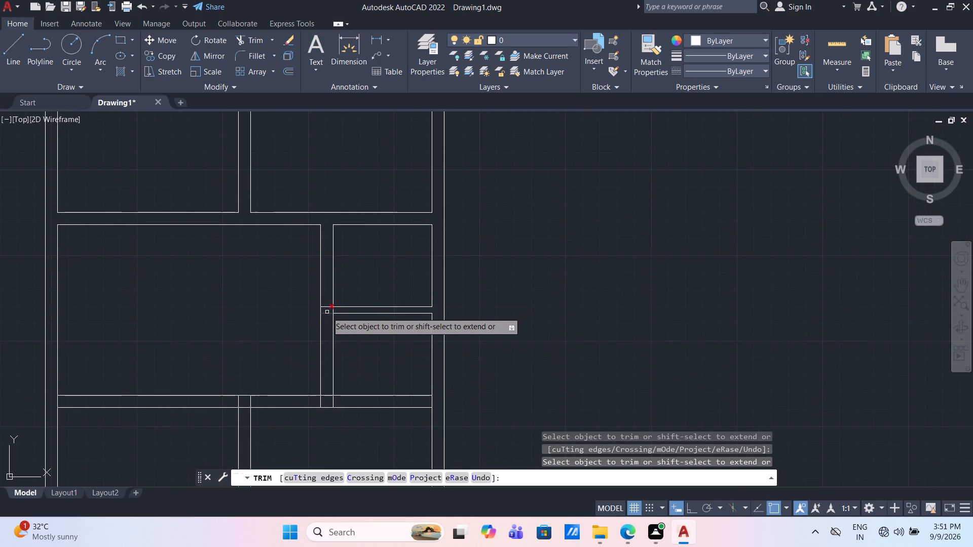
scroll(327, 312, up, 2)
drag(325, 282, 325, 289)
click(329, 344)
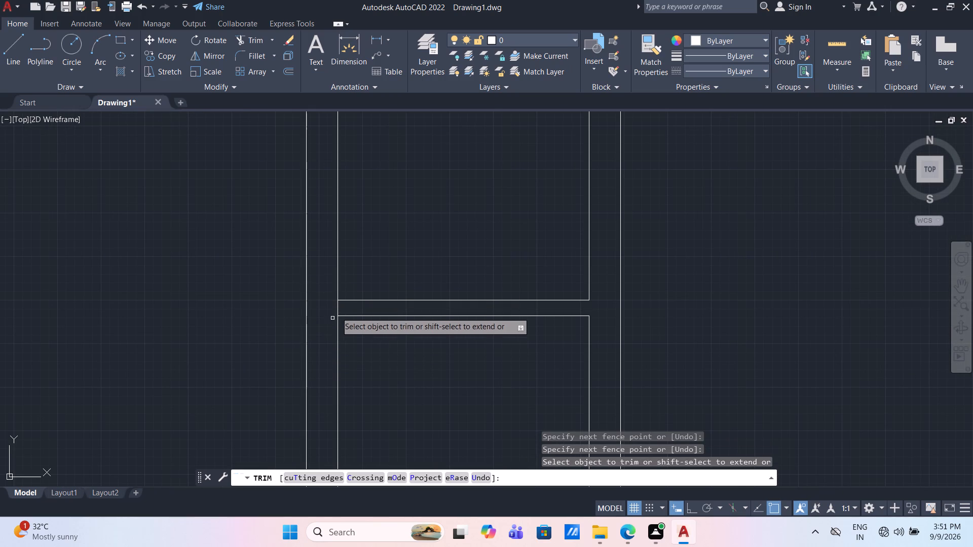
click(336, 307)
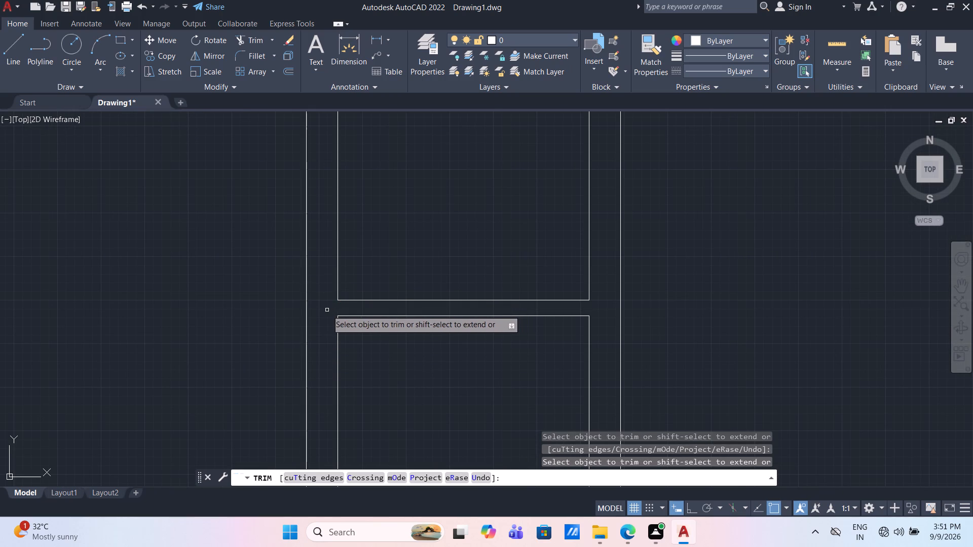
Trim the vertical lines inside the third horizontal partition and its lower face across the top of the lower vertical partition.
scroll(328, 323, down, 2)
middle_drag(362, 370, 320, 227)
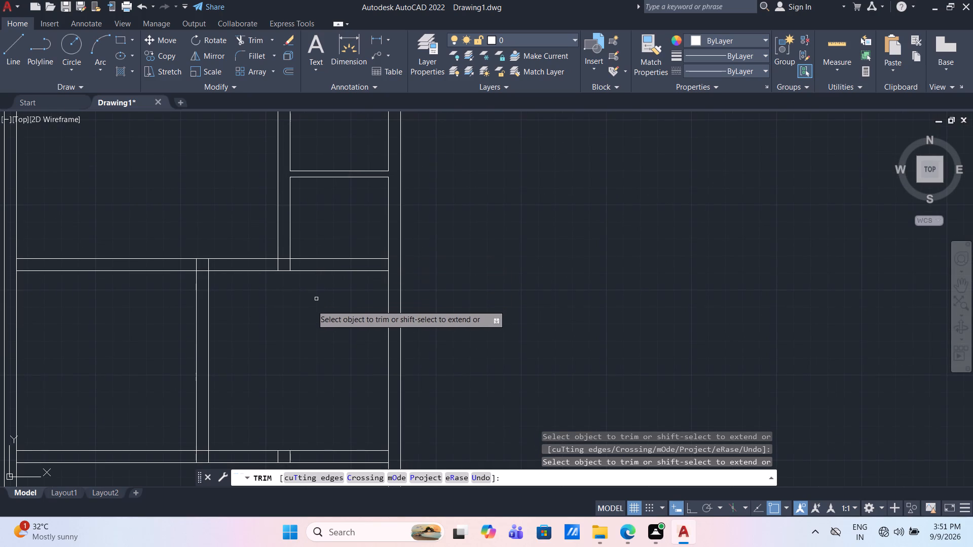
scroll(282, 275, up, 2)
scroll(282, 277, down, 1)
middle_drag(285, 286, 327, 293)
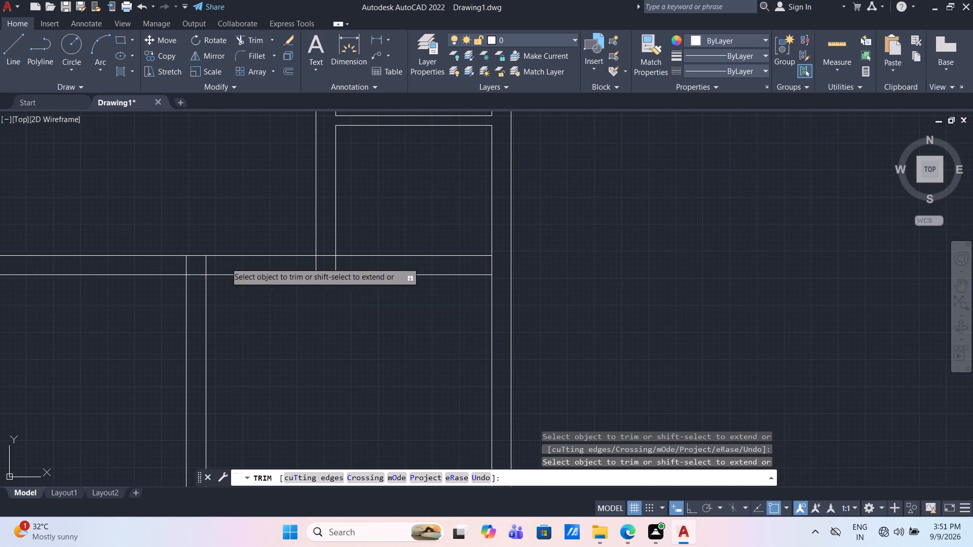
drag(167, 259, 199, 260)
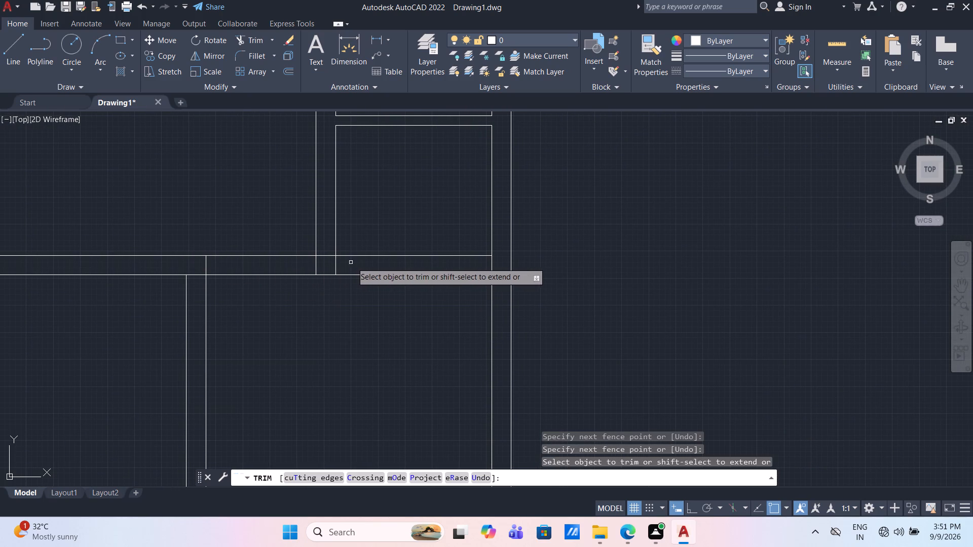
click(353, 262)
click(196, 265)
click(196, 266)
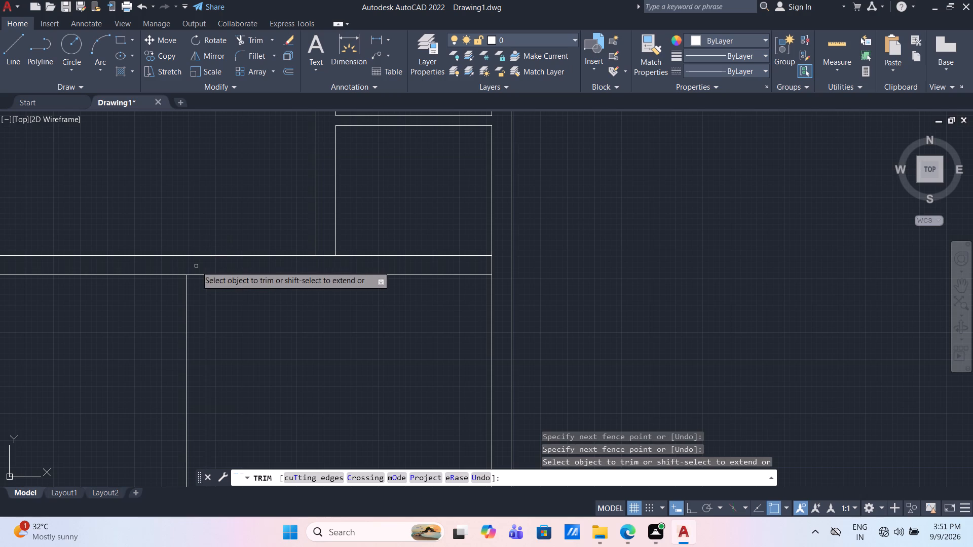
click(201, 286)
click(183, 261)
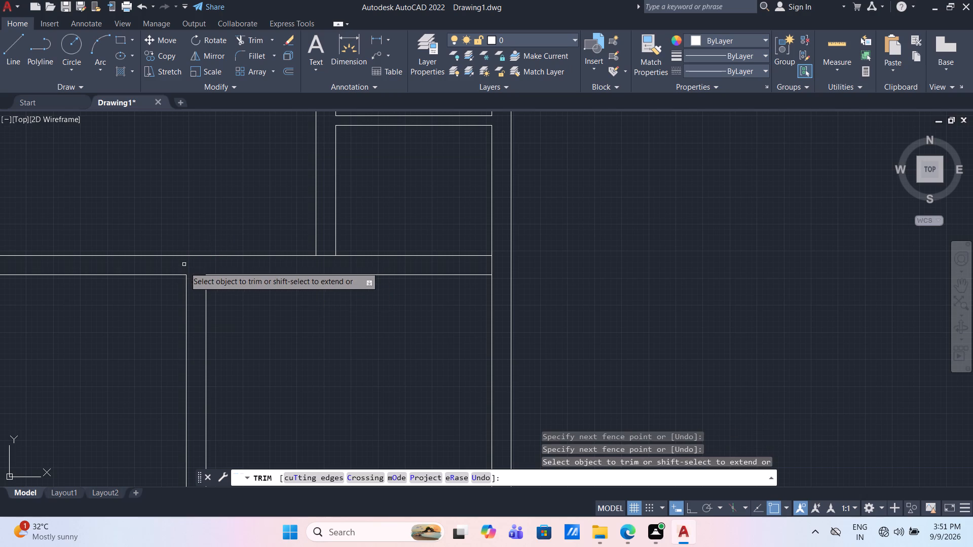
Remove the short vertical stubs inside the lowest horizontal partition and trim the lines at the lower vertical partition's right-face corner.
scroll(188, 267, down, 3)
scroll(223, 343, up, 2)
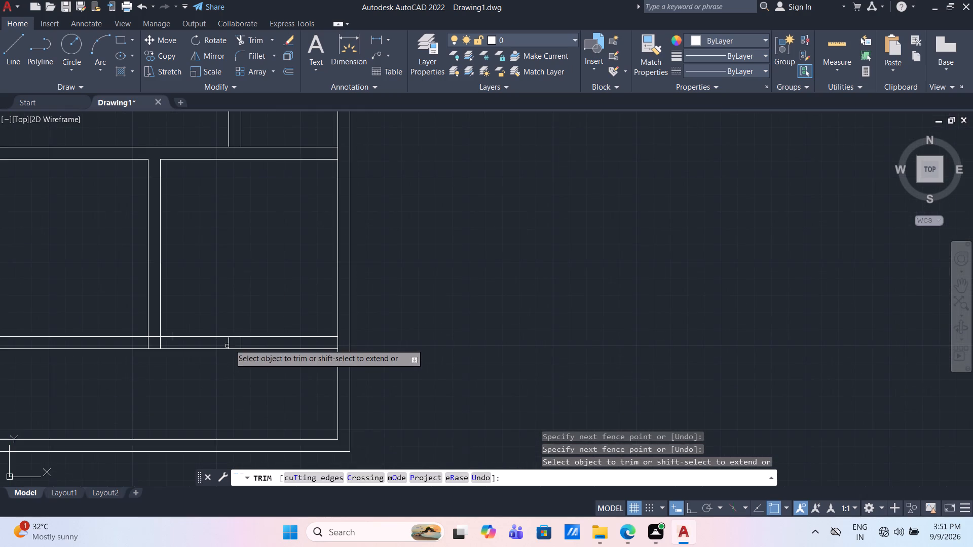
click(261, 342)
click(217, 343)
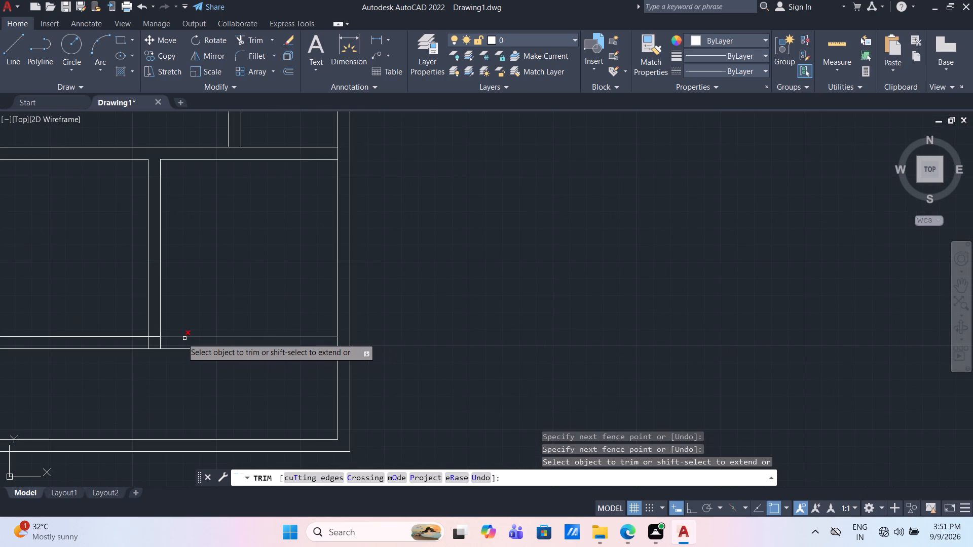
scroll(166, 338, up, 2)
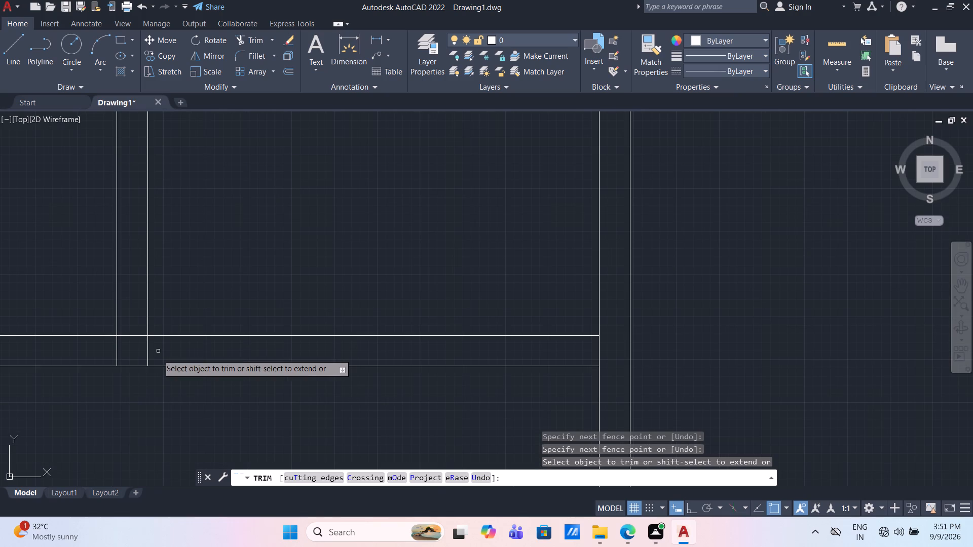
click(158, 354)
click(127, 326)
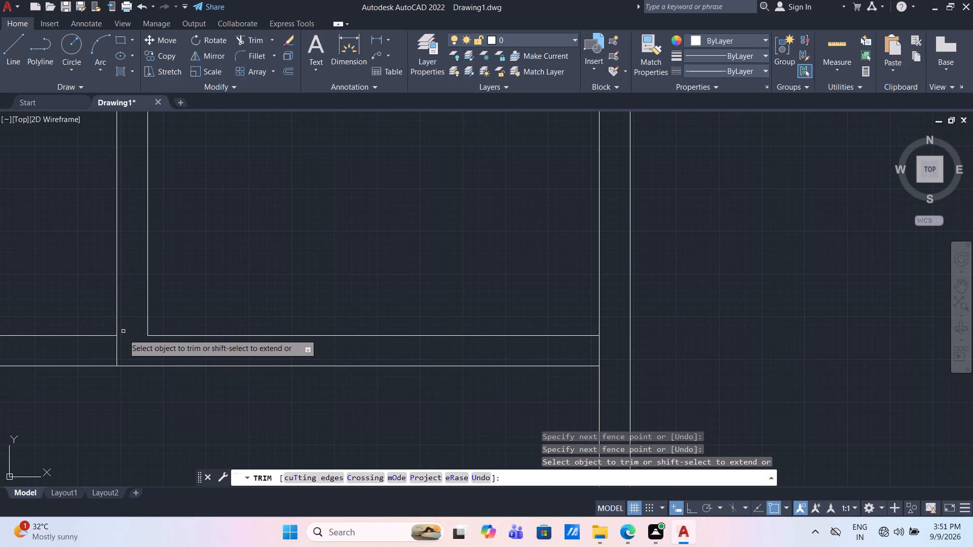
Trim away both lines of the lowest horizontal partition to the left of the lower vertical partition.
scroll(126, 342, down, 2)
middle_drag(133, 359, 222, 331)
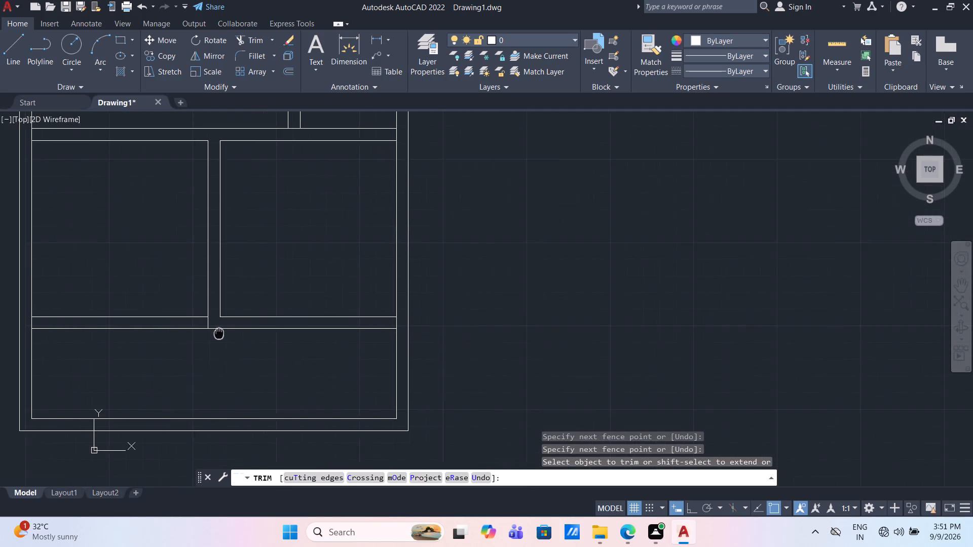
middle_drag(222, 331, 268, 323)
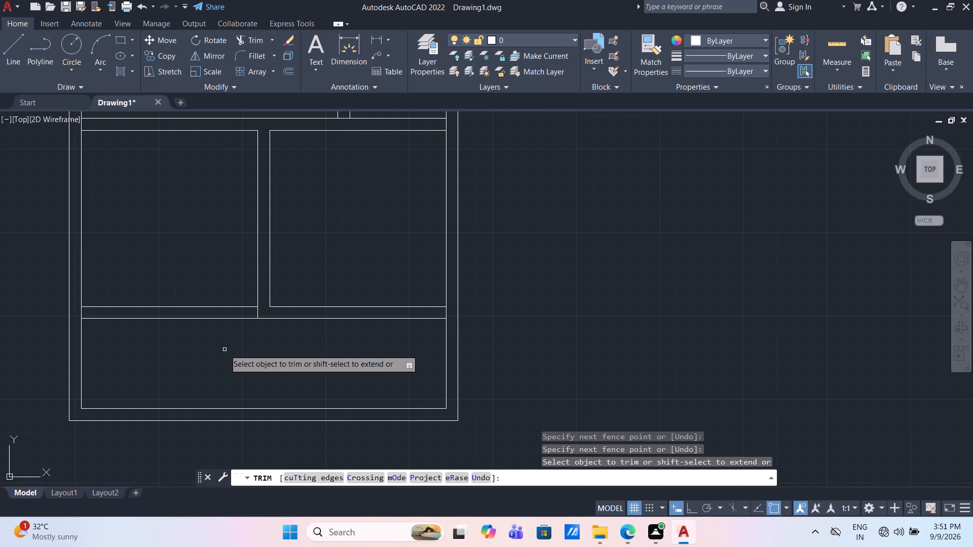
drag(195, 361, 190, 351)
click(144, 260)
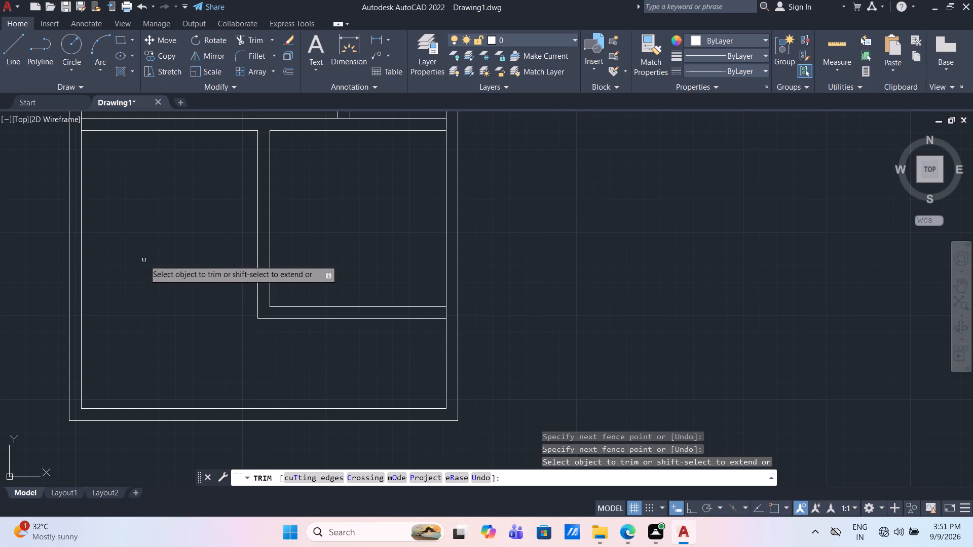
Trim away the third horizontal partition's lower face line to the left of the lower vertical partition.
scroll(149, 264, down, 4)
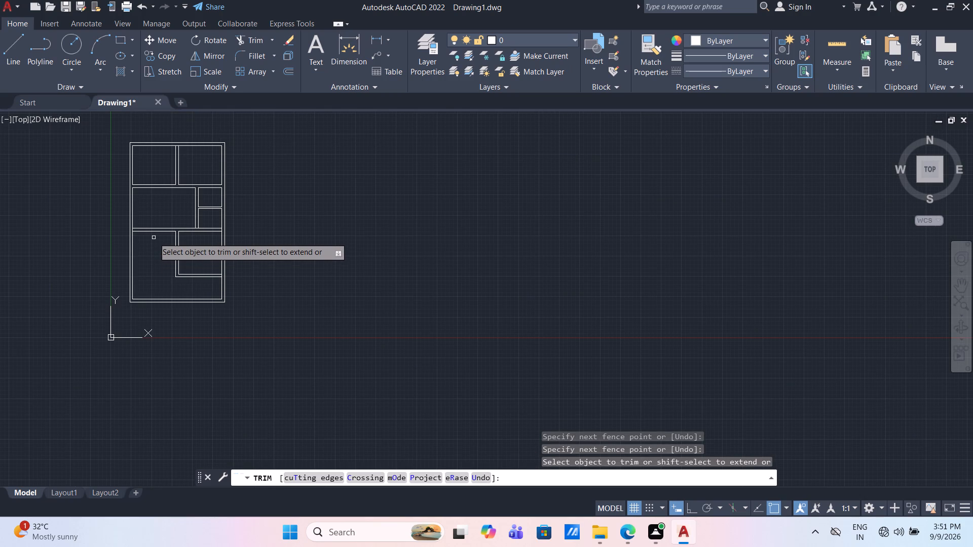
middle_drag(154, 242, 154, 288)
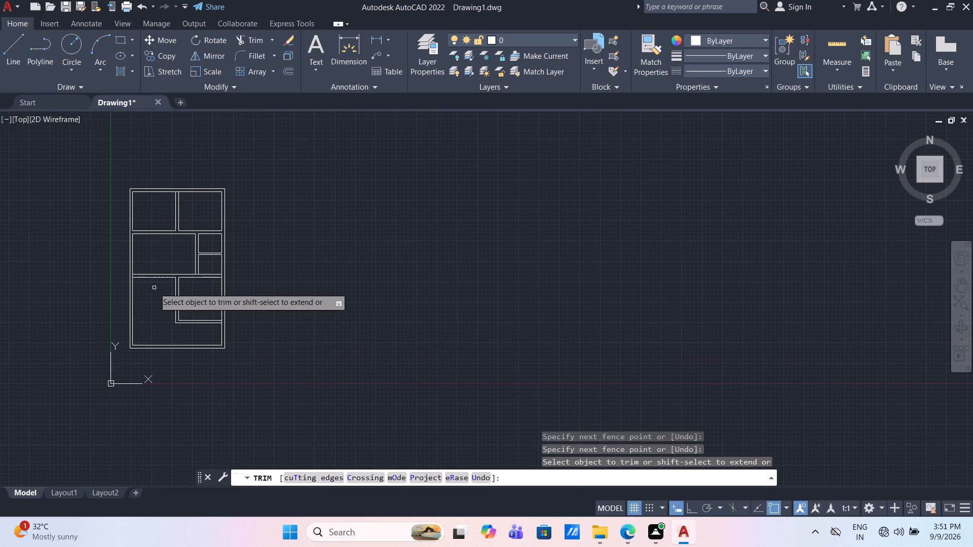
scroll(154, 288, up, 2)
click(159, 283)
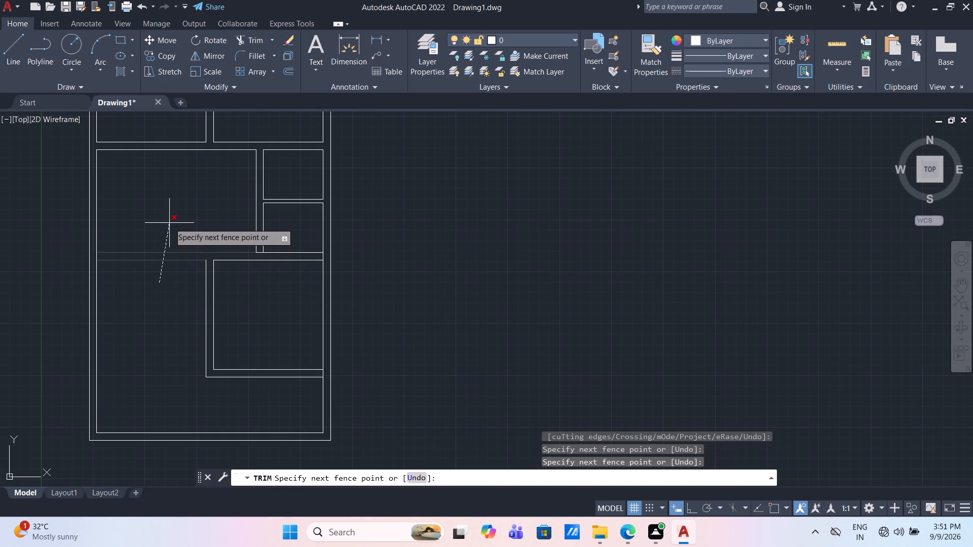
click(168, 260)
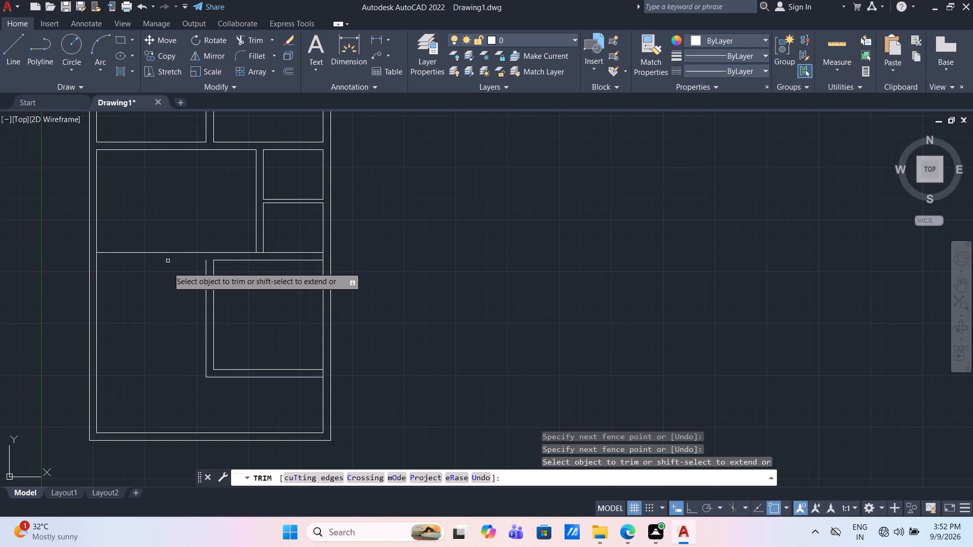
Extend the lower vertical partition's left face up to the third horizontal partition's upper face line.
key(Escape)
text(ex)
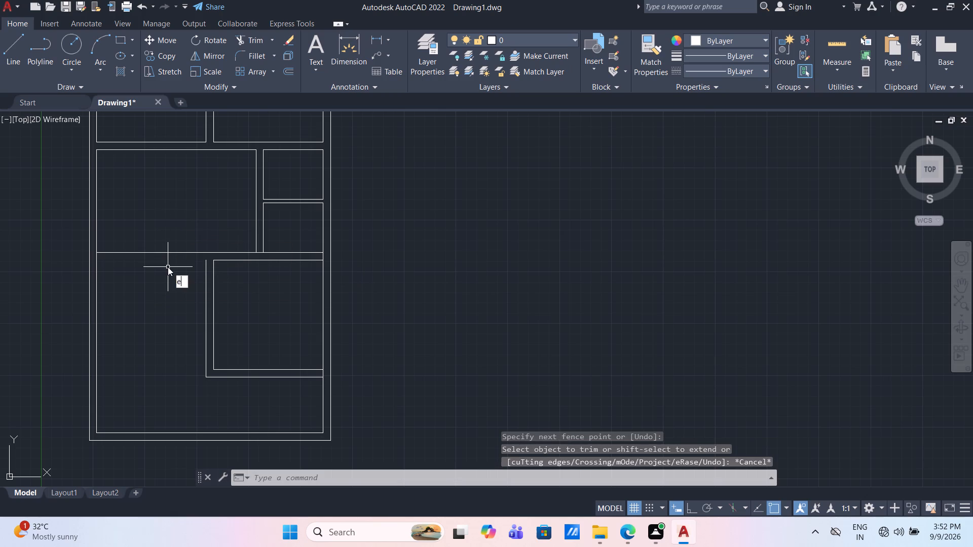
key(Return)
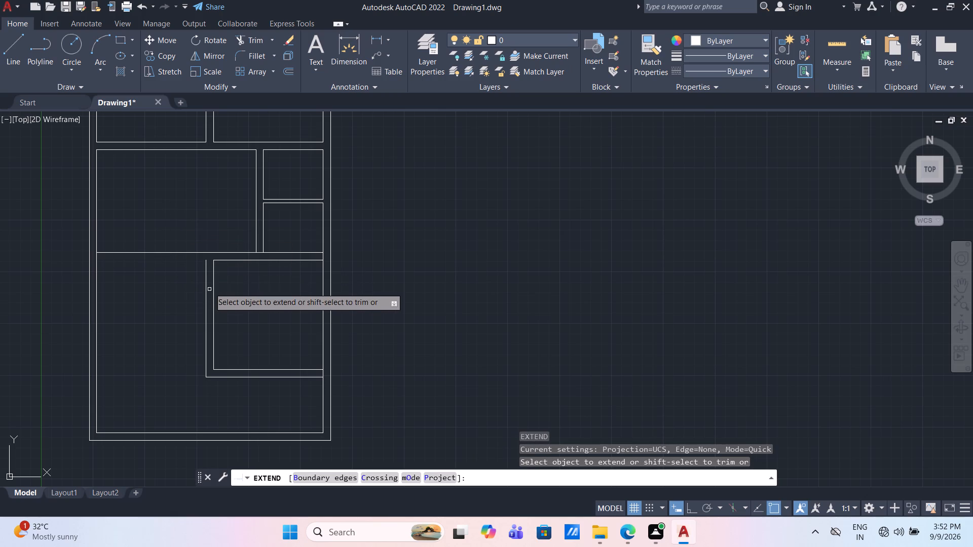
click(206, 267)
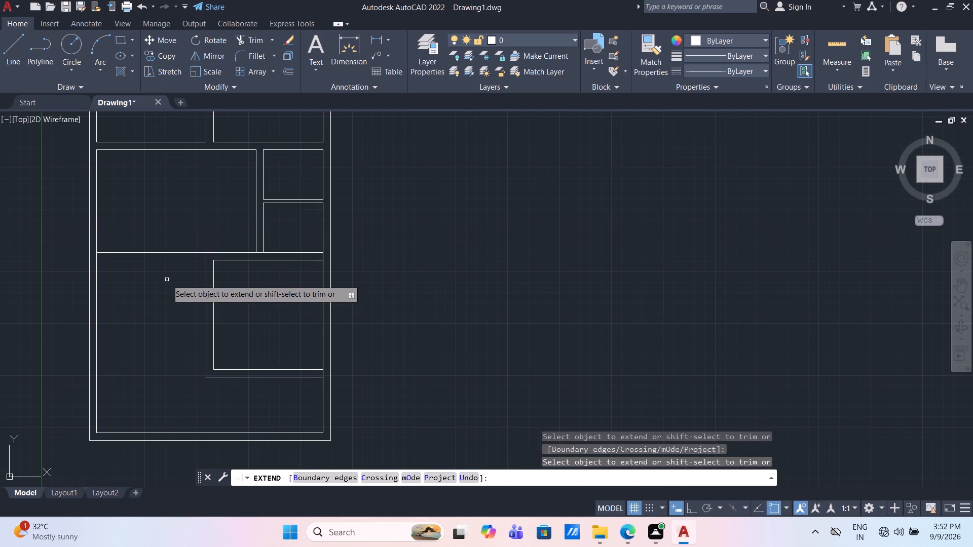
key(Escape)
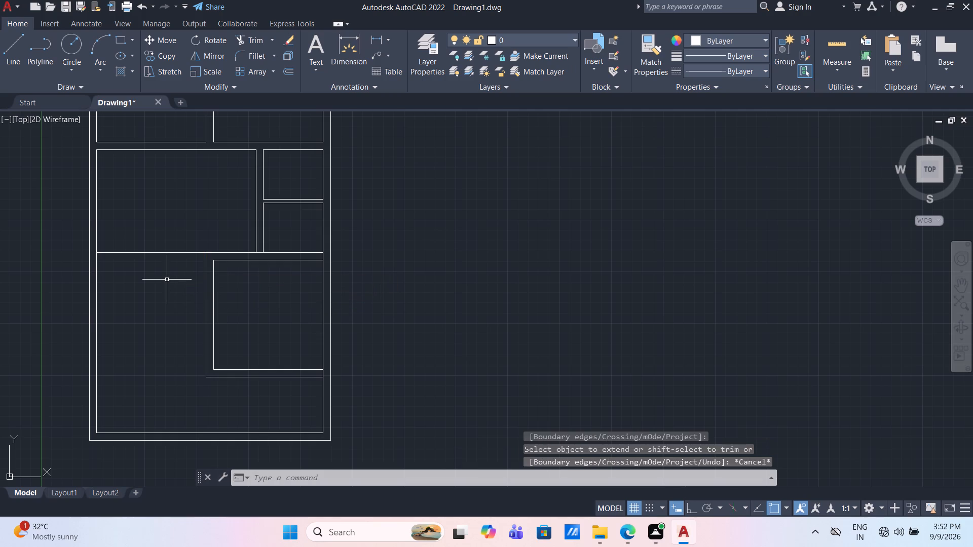
Trim away the third horizontal partition's upper face line to the left of the lower vertical partition.
text(tr)
key(Return)
click(168, 280)
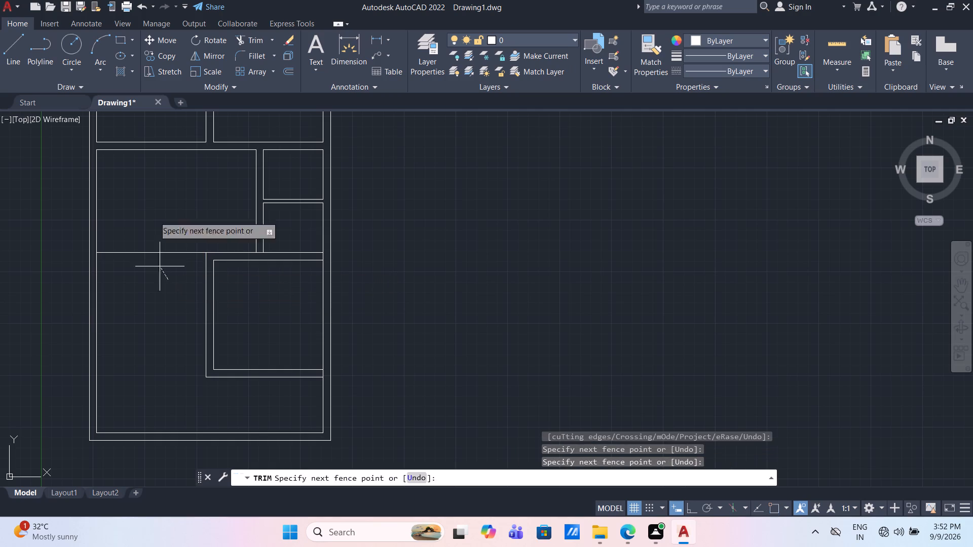
click(151, 189)
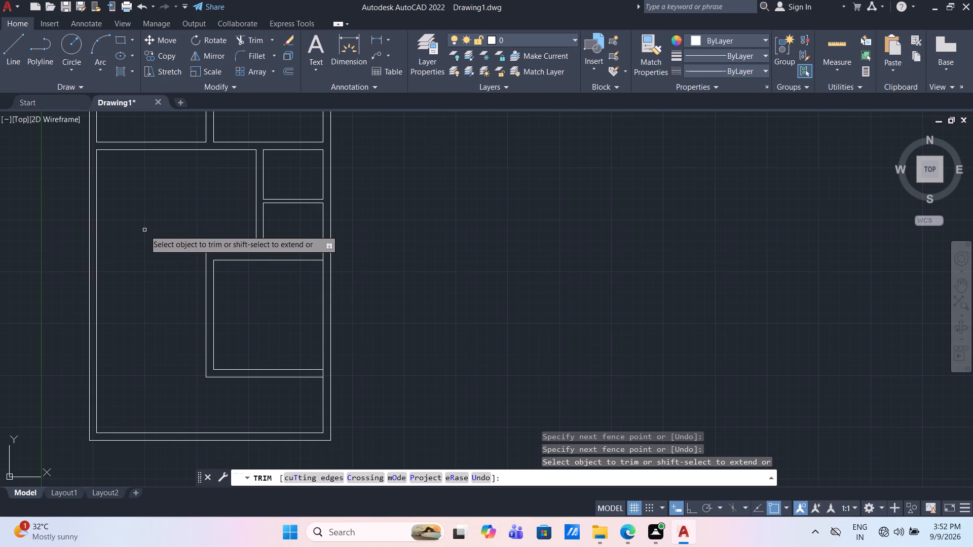
key(Escape)
Offset the top line of the large left-hand room 17' downward.
key(o)
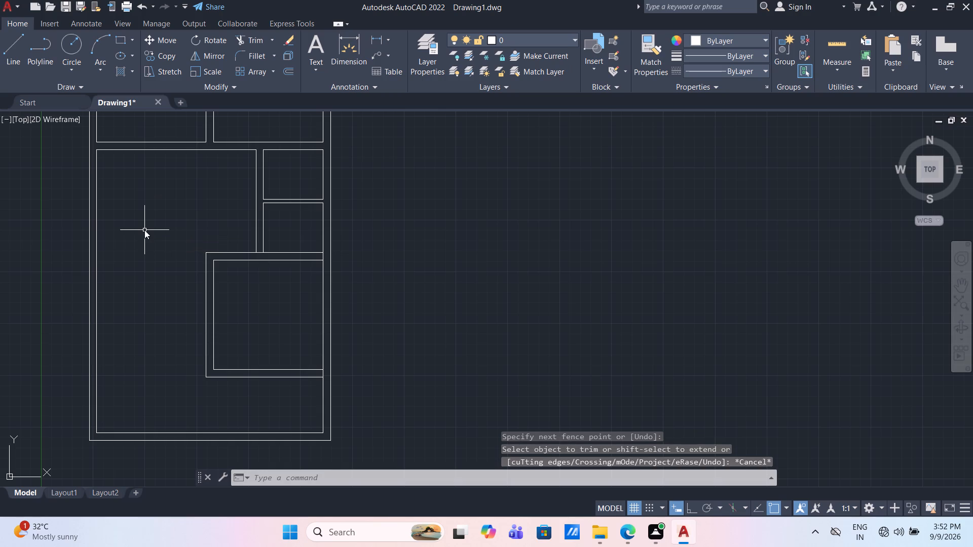
key(Return)
text(17')
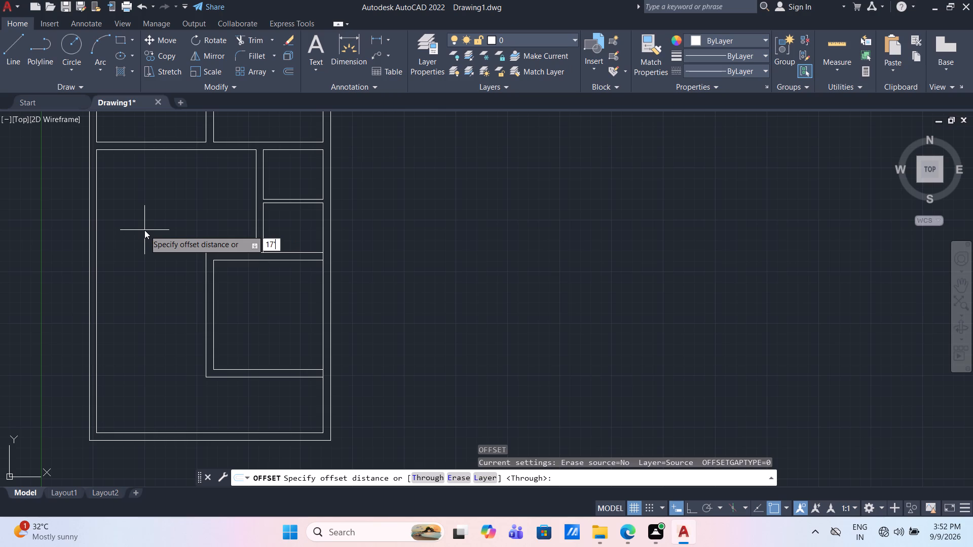
key(Return)
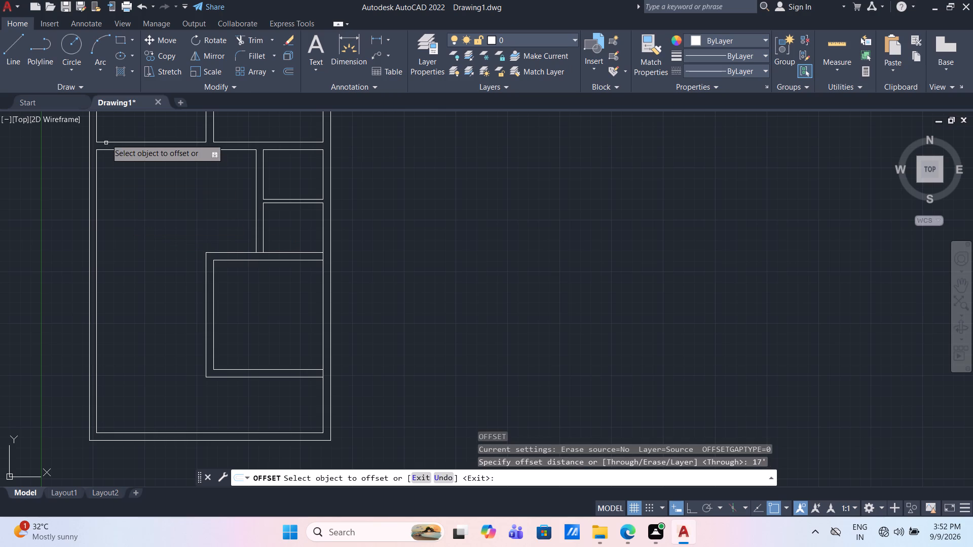
click(111, 151)
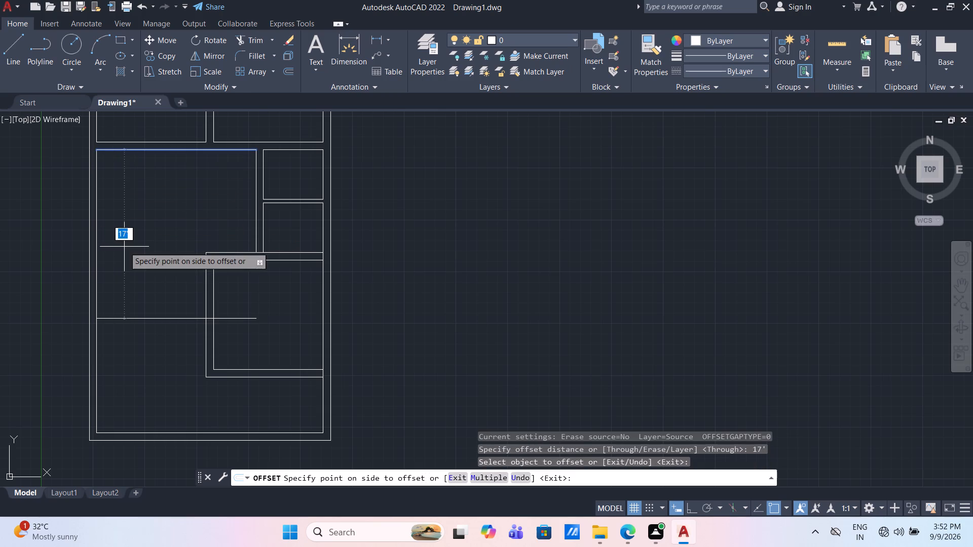
click(124, 247)
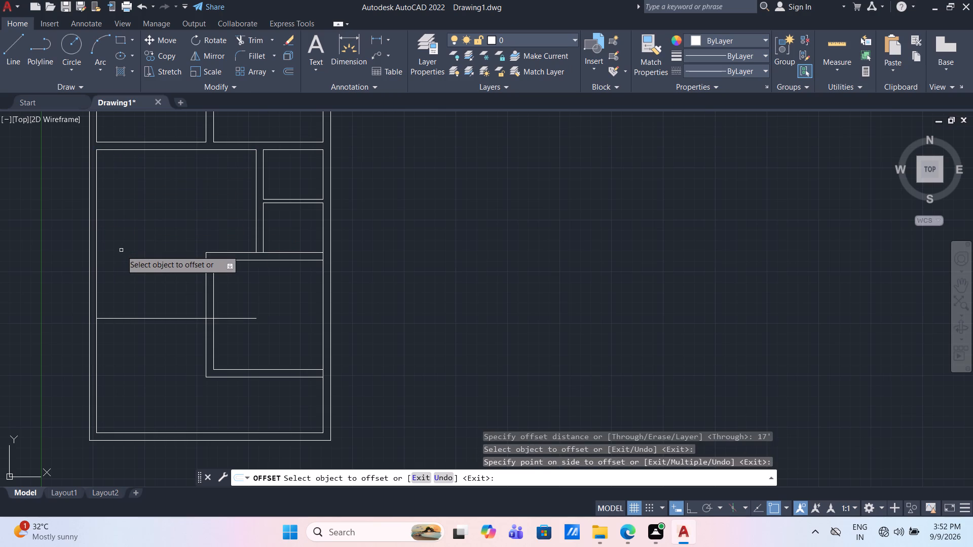
key(Escape)
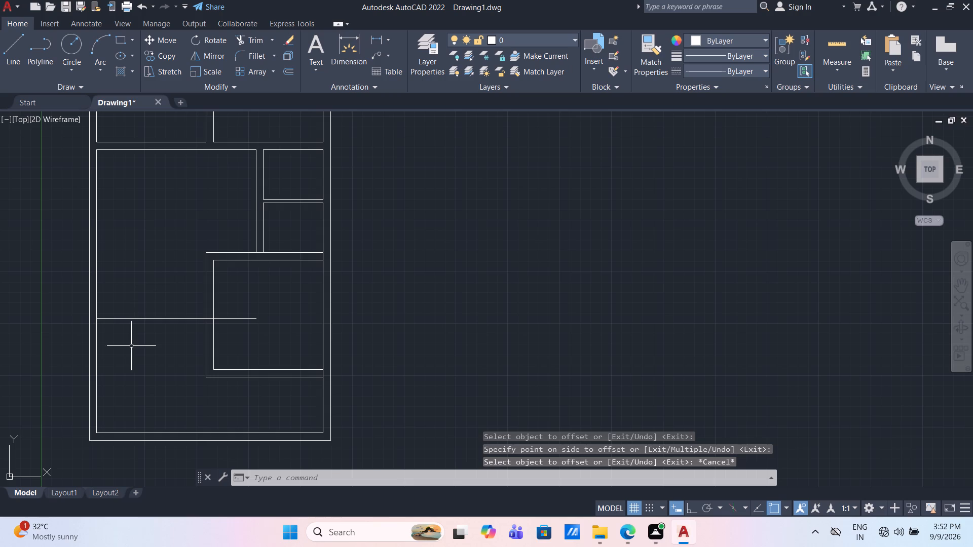
Offset the new horizontal line 9" downward to form the partition's second face.
scroll(139, 351, up, 1)
middle_drag(141, 350, 142, 345)
key(o)
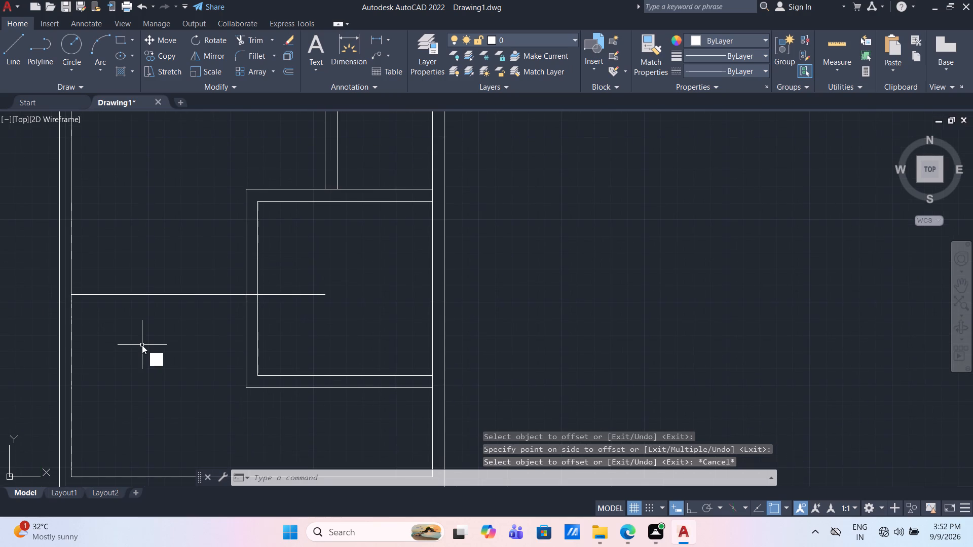
key(Return)
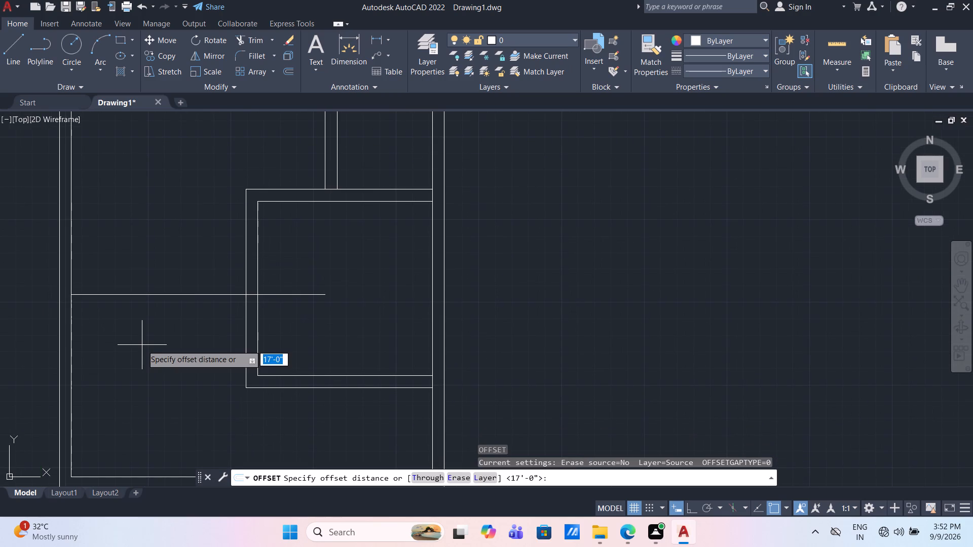
click(428, 481)
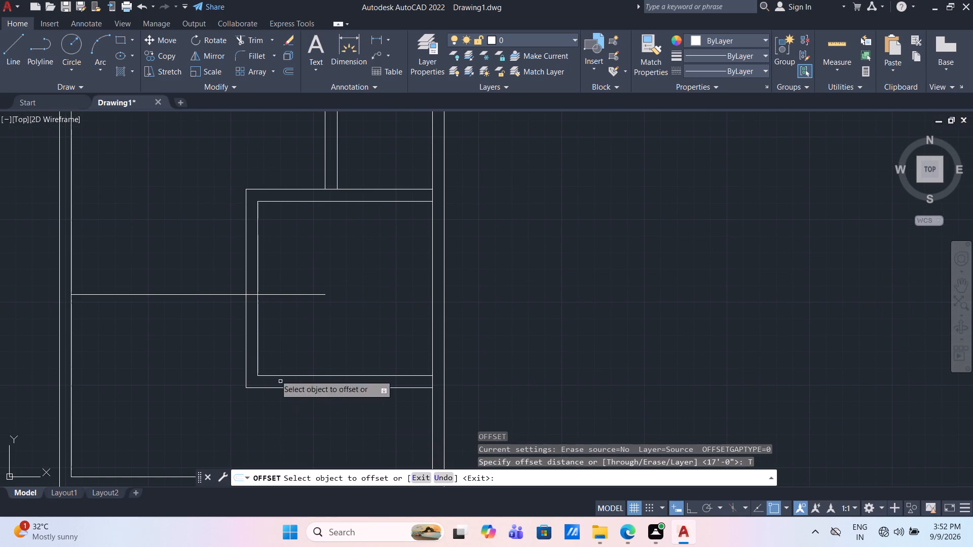
click(185, 295)
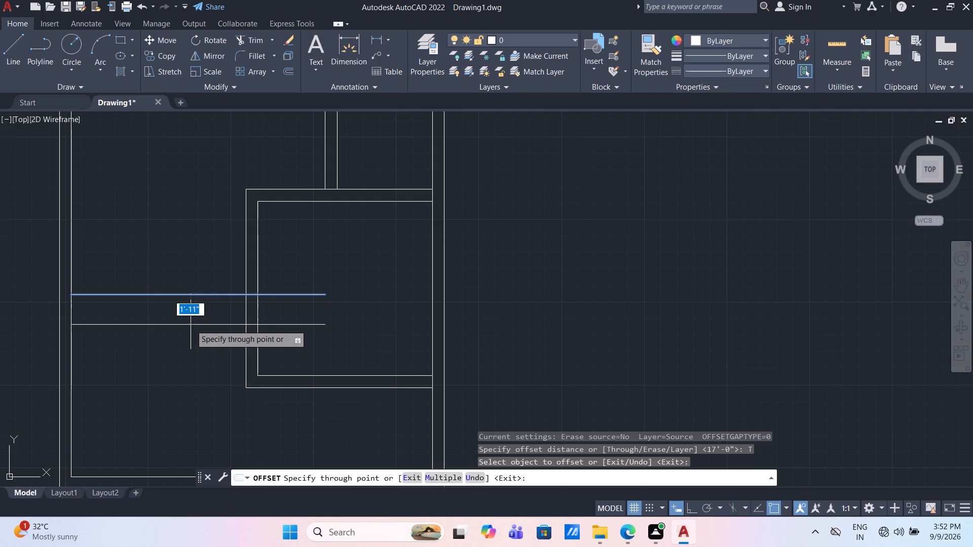
text(9")
key(Return)
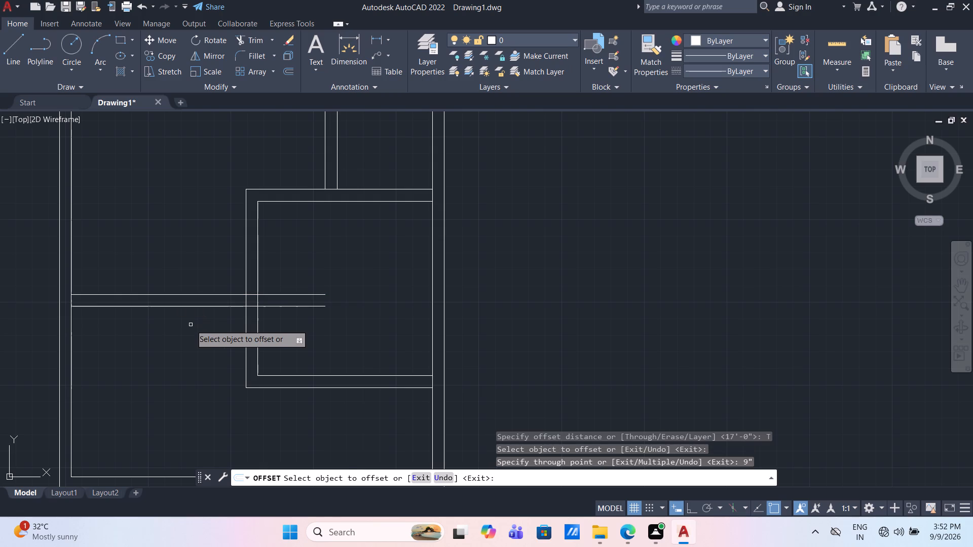
key(Escape)
Trim both new partition lines back to the left face of the lower vertical partition.
text(tr)
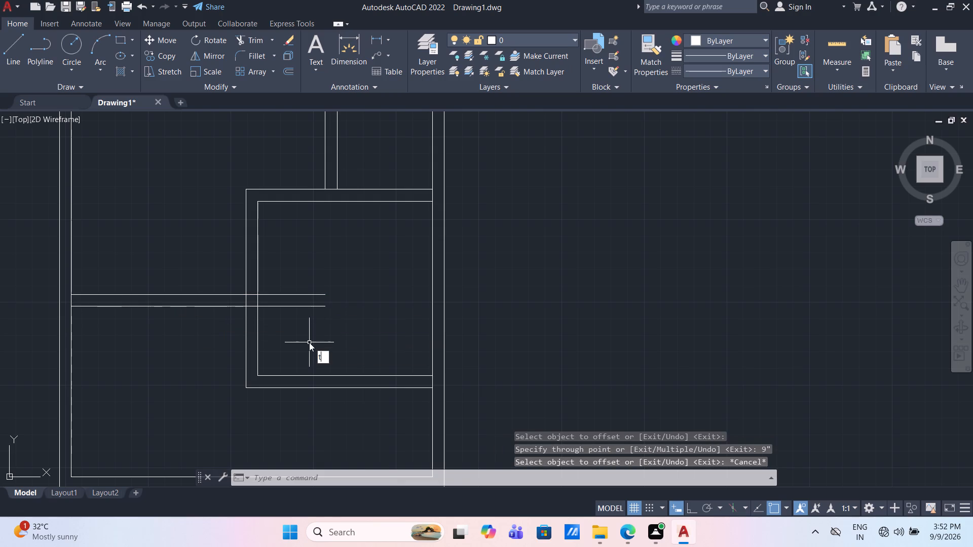
key(Return)
click(309, 342)
click(277, 262)
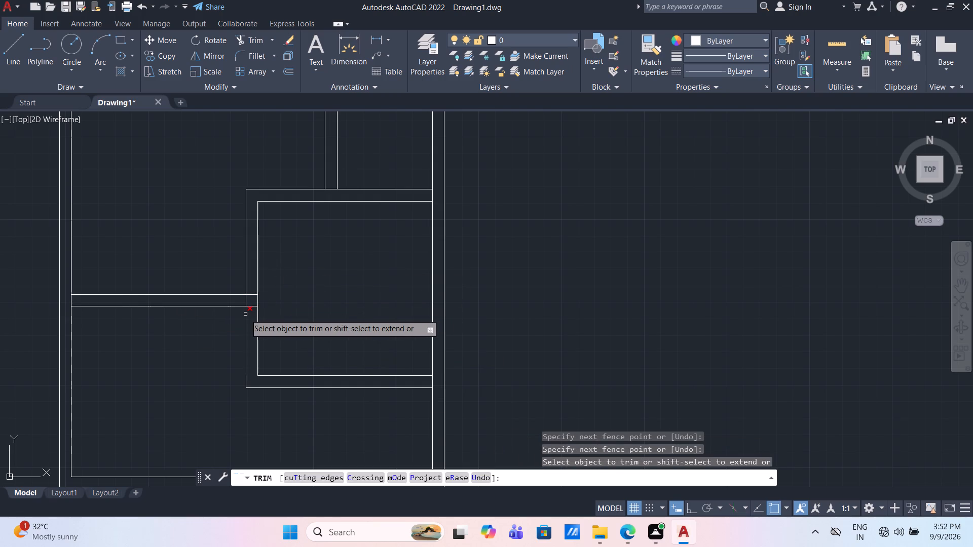
scroll(245, 314, up, 2)
drag(254, 250, 254, 264)
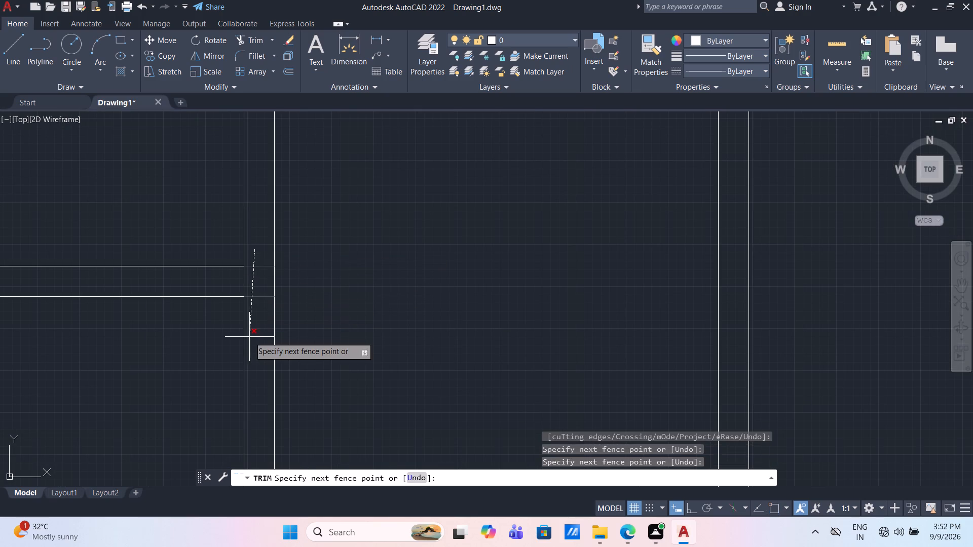
click(253, 324)
Trim away the vertical wall-face segments between the new partition's lines at its junctions with the lower vertical partition and left outer wall.
click(241, 282)
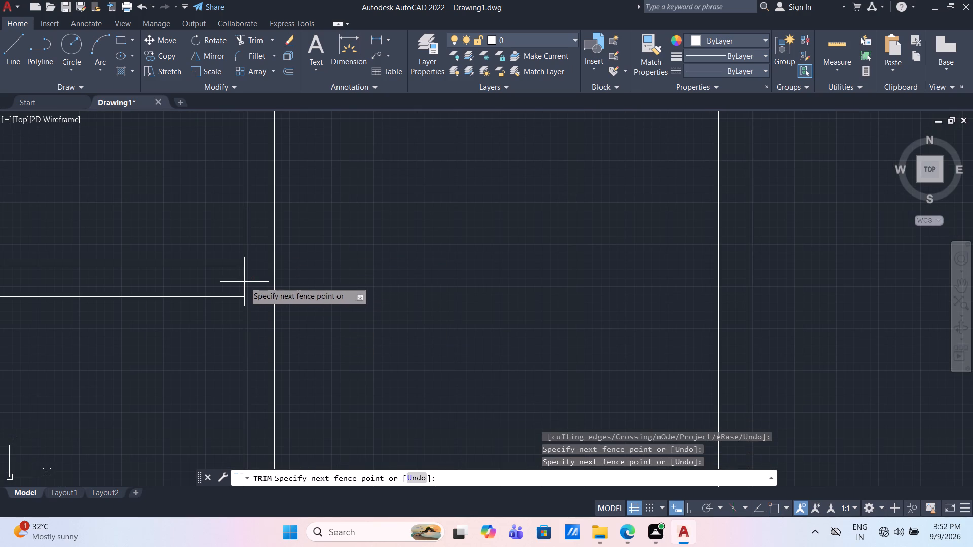
click(248, 282)
scroll(248, 282, down, 3)
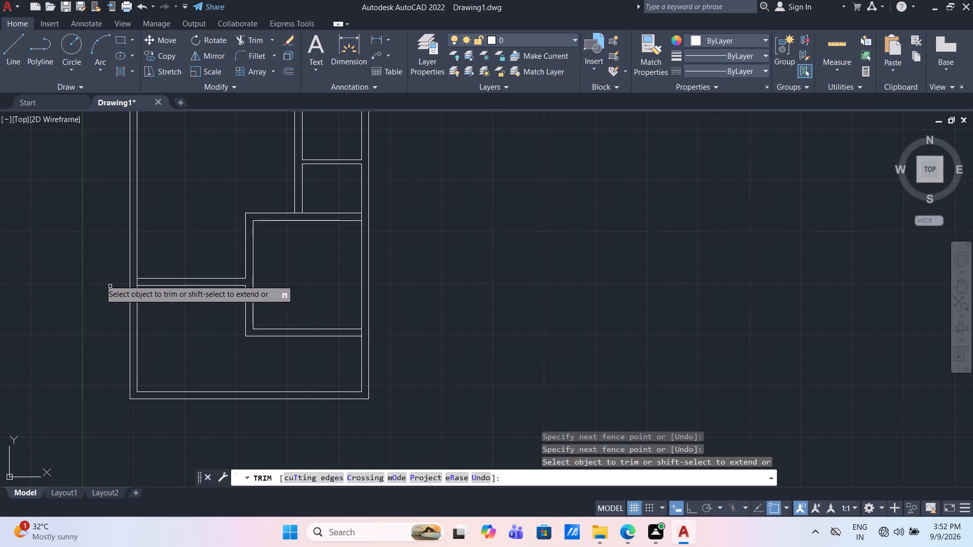
scroll(120, 277, up, 3)
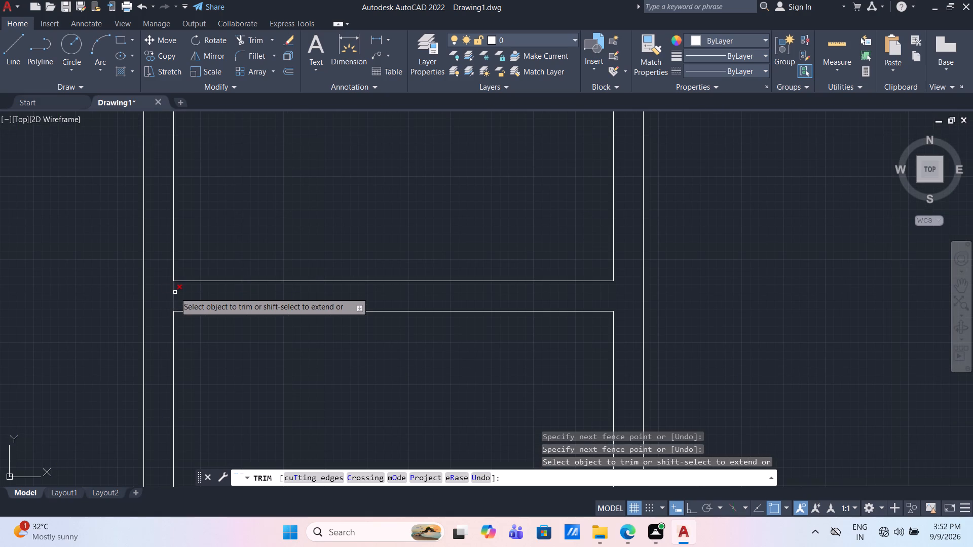
click(175, 292)
scroll(288, 211, down, 4)
middle_drag(319, 176, 312, 190)
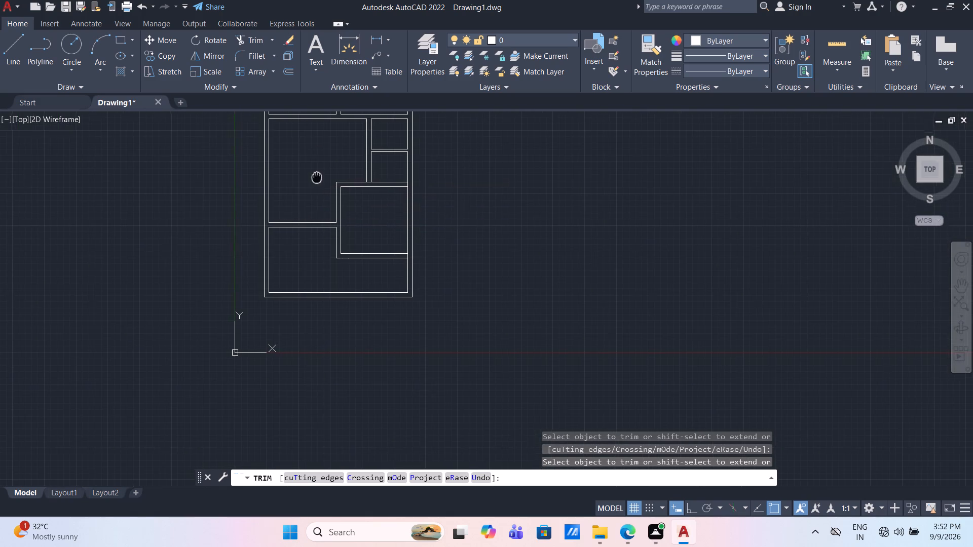
middle_drag(312, 190, 263, 269)
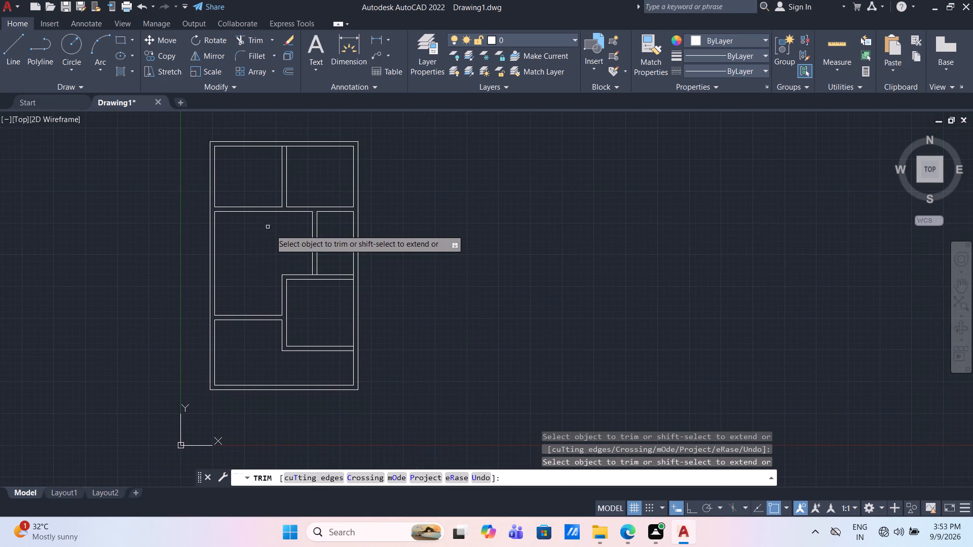
scroll(275, 228, up, 2)
middle_drag(283, 228, 255, 263)
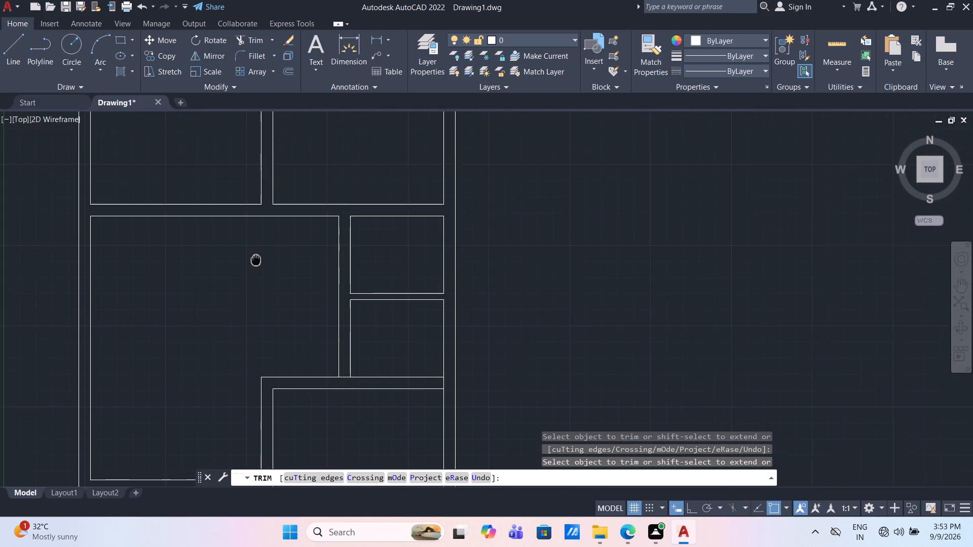
middle_drag(255, 263, 250, 345)
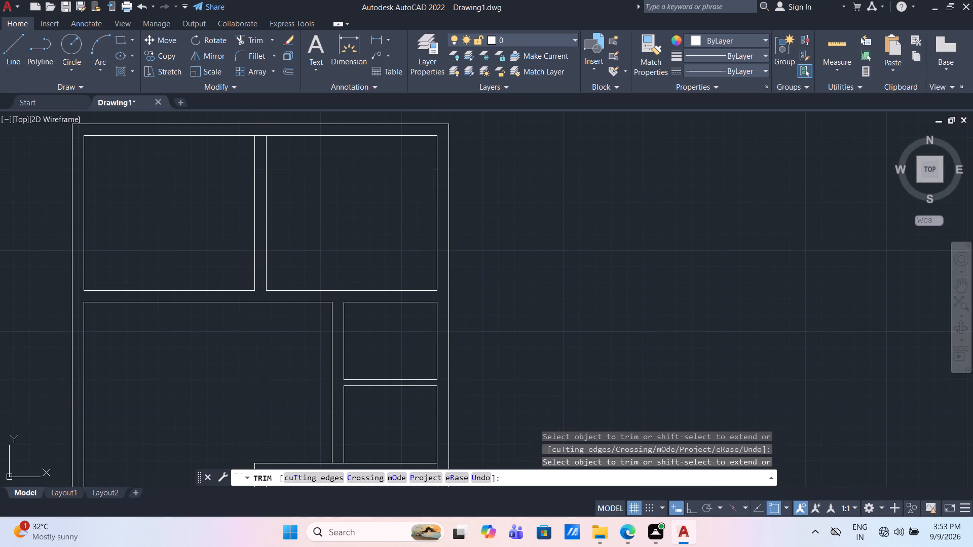
key(Escape)
Draw a connected line across the wall below the upper vertical partition: down from its left face, diagonally to its right face, and down again.
middle_drag(333, 218, 338, 236)
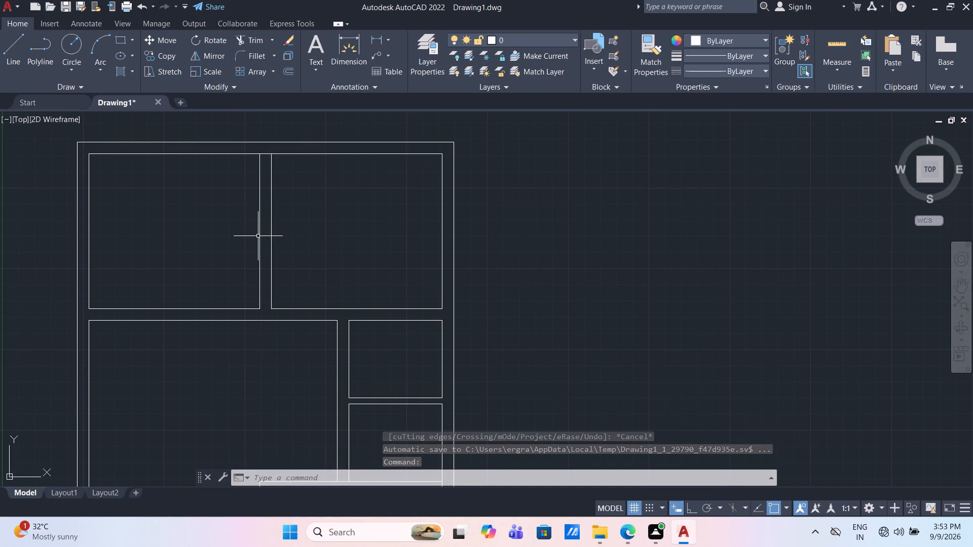
middle_drag(238, 239, 227, 197)
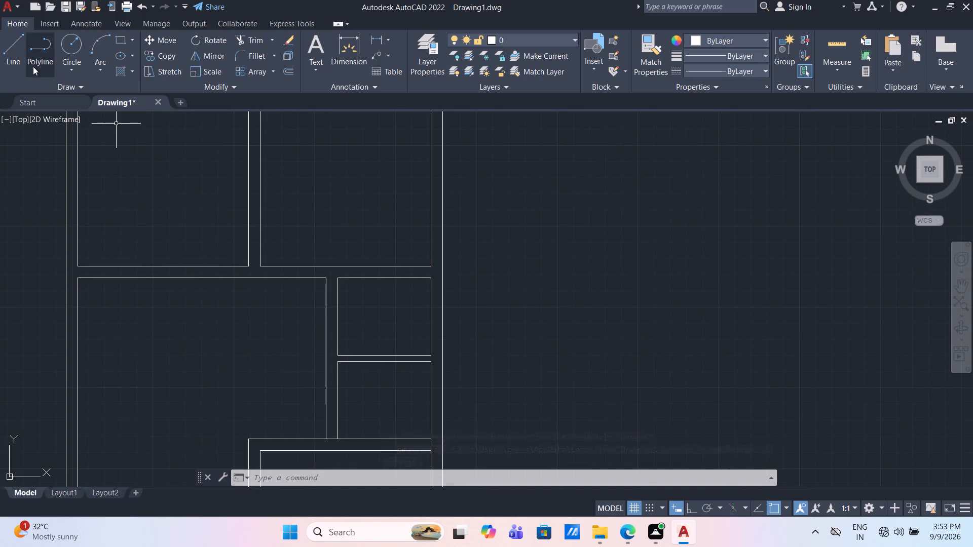
click(11, 47)
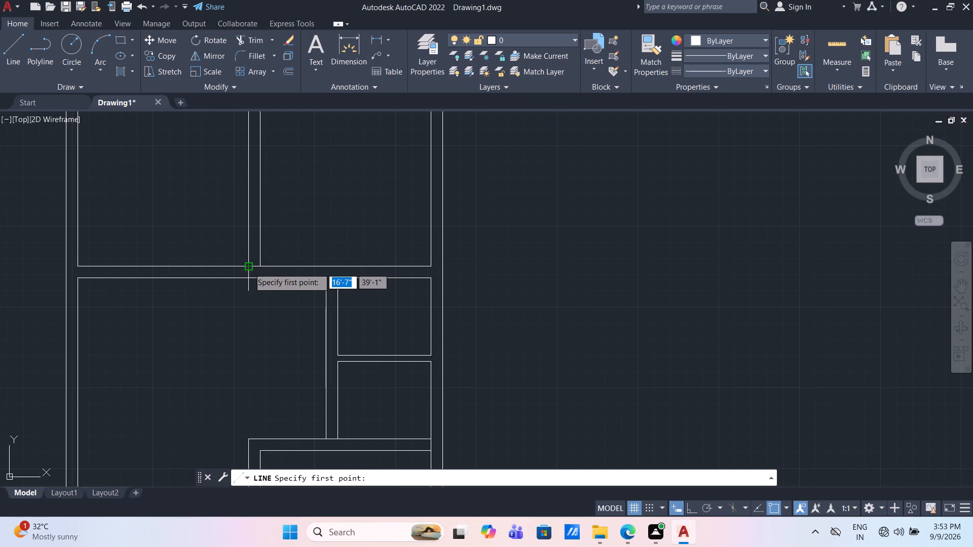
click(249, 268)
click(249, 279)
click(261, 262)
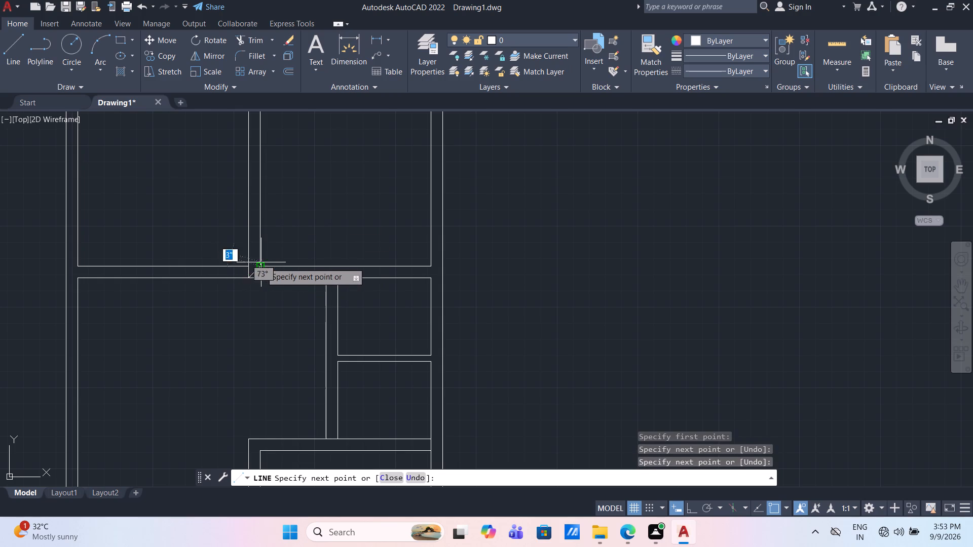
click(261, 276)
key(Escape)
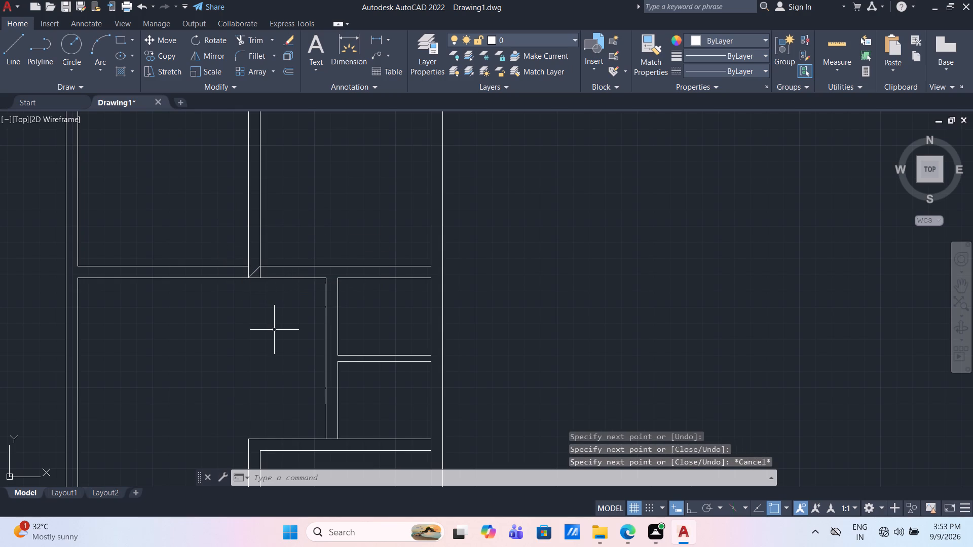
Delete the diagonal line inside the wall junction below the upper vertical partition.
scroll(238, 277, up, 2)
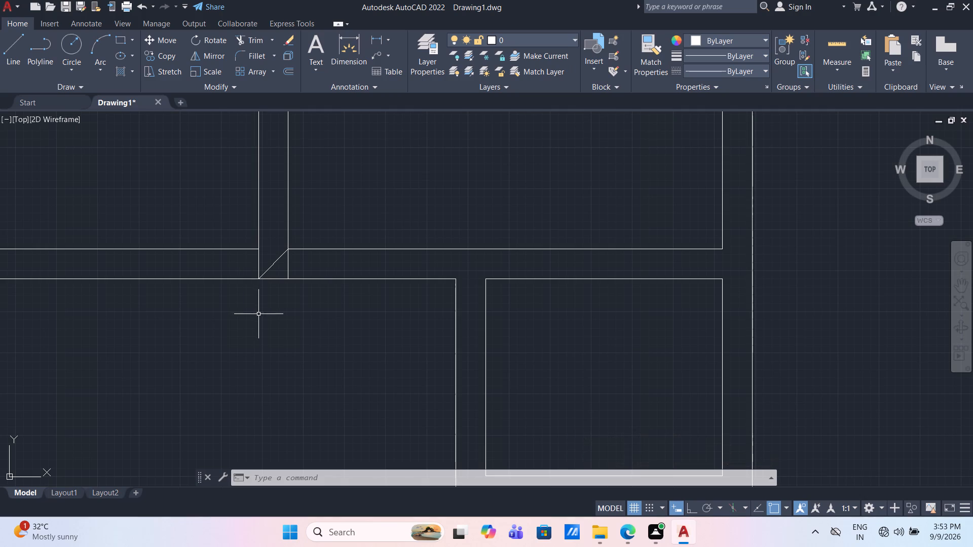
click(276, 261)
key(Delete)
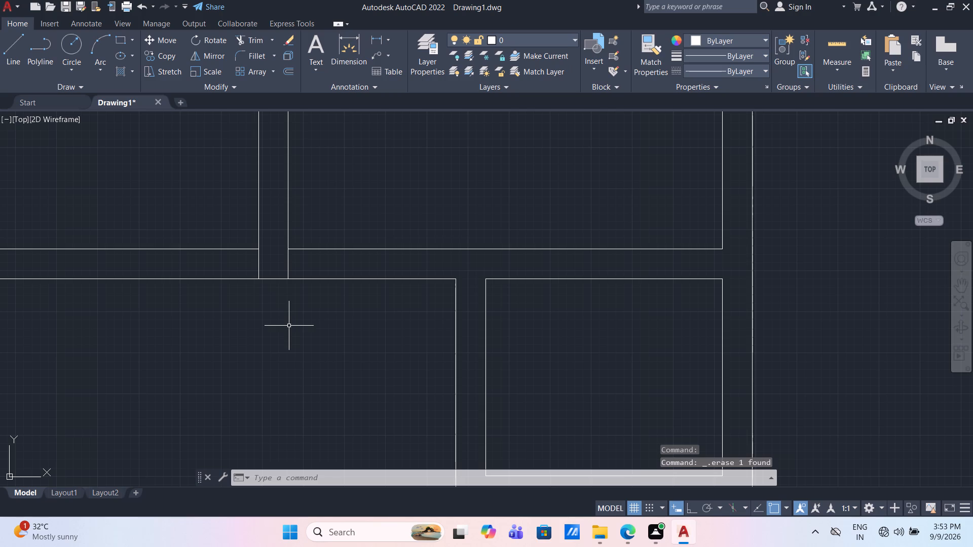
Offset the two short lines across the wall 9" outward, one to each side of the upper vertical partition.
text(of)
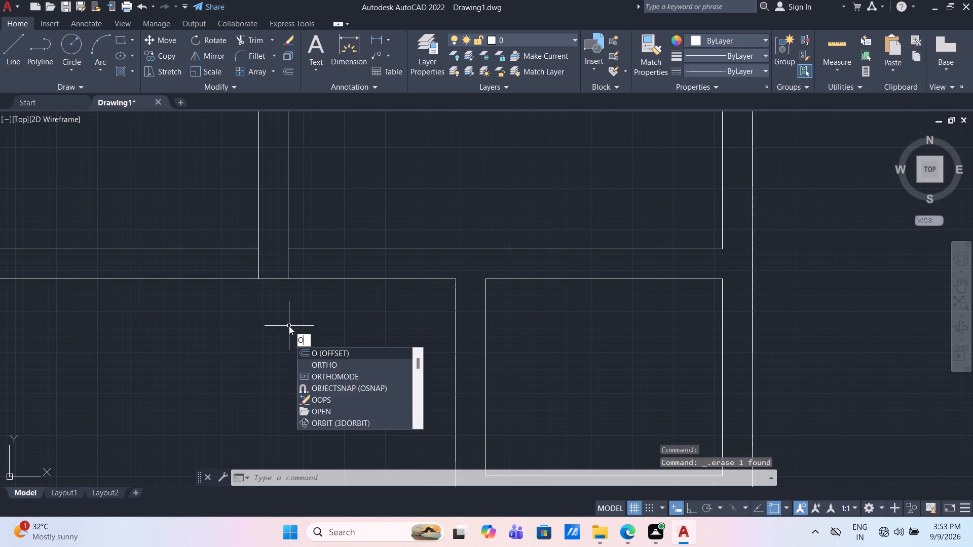
key(Return)
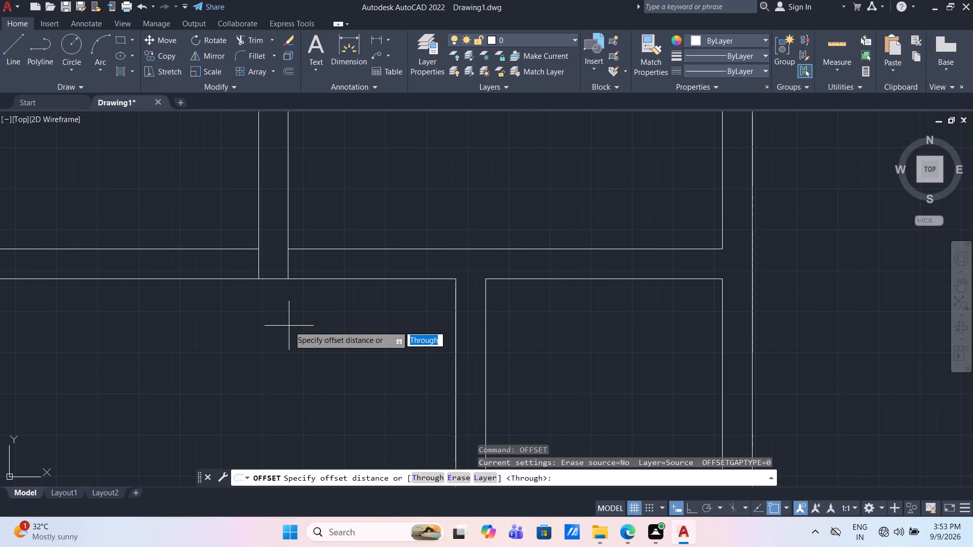
text(9")
key(Return)
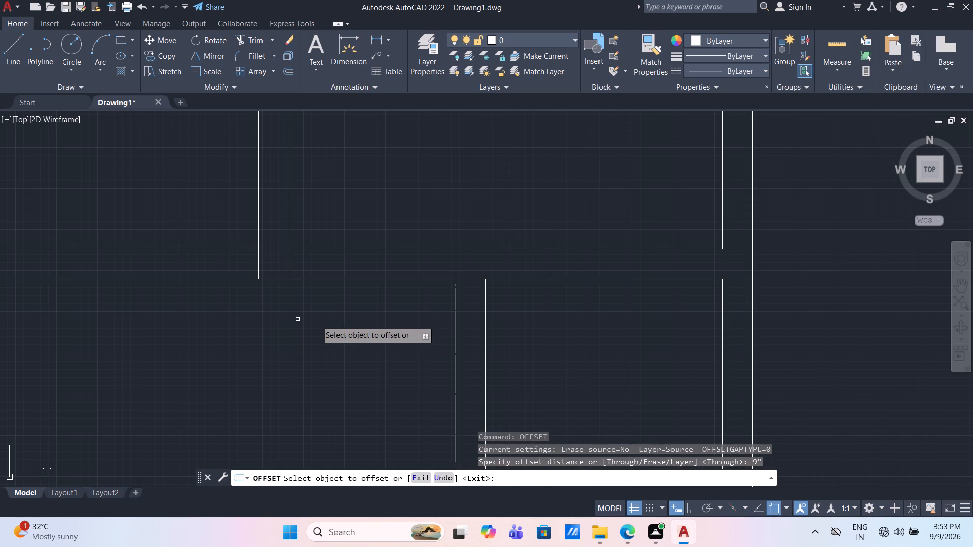
click(288, 263)
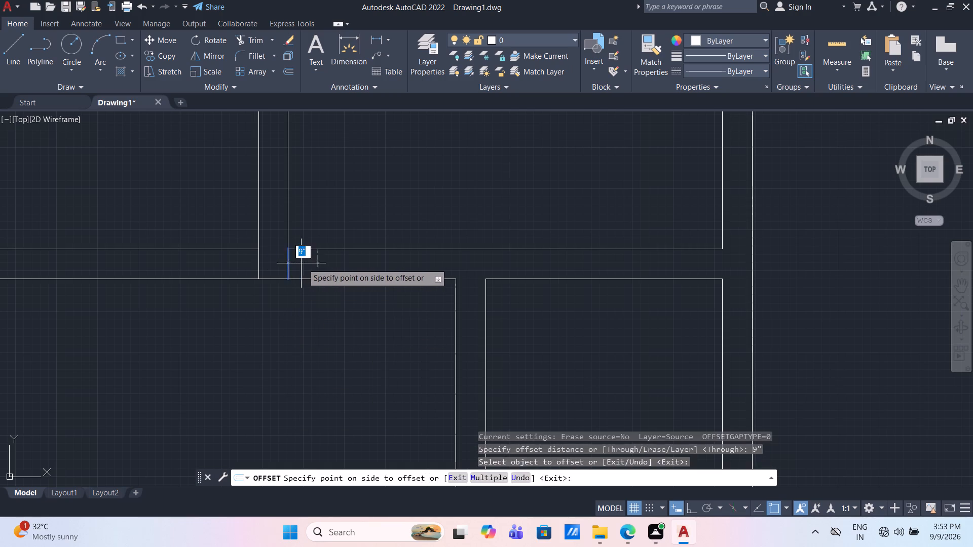
click(303, 263)
drag(258, 260, 253, 260)
click(230, 257)
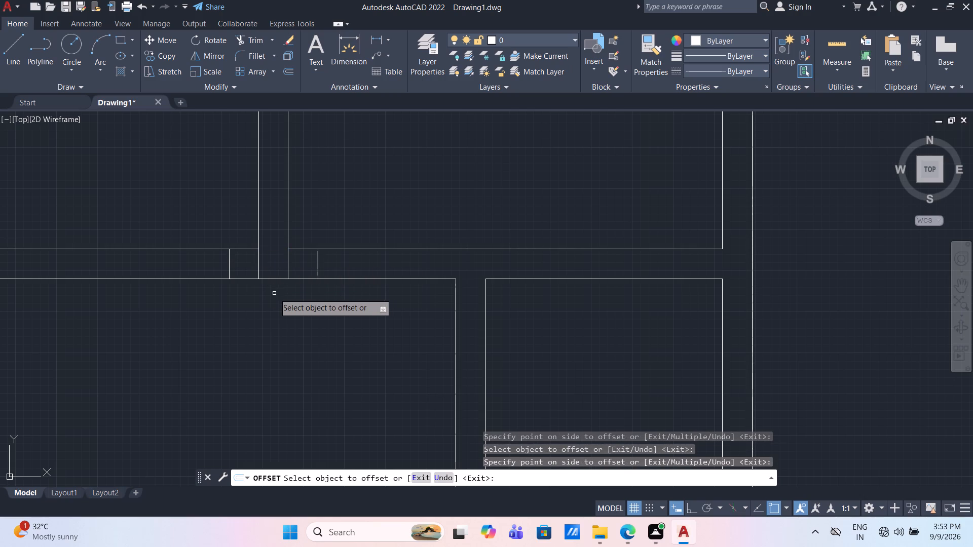
key(Escape)
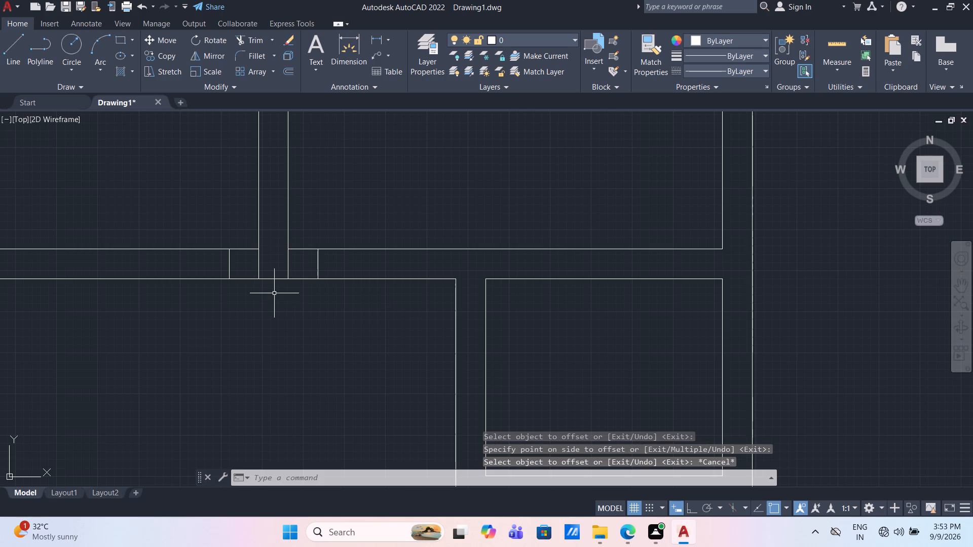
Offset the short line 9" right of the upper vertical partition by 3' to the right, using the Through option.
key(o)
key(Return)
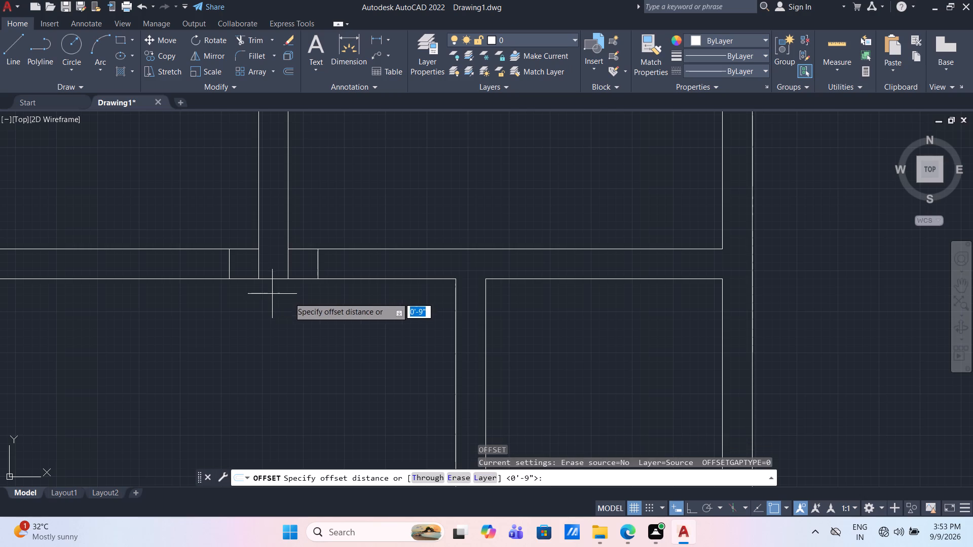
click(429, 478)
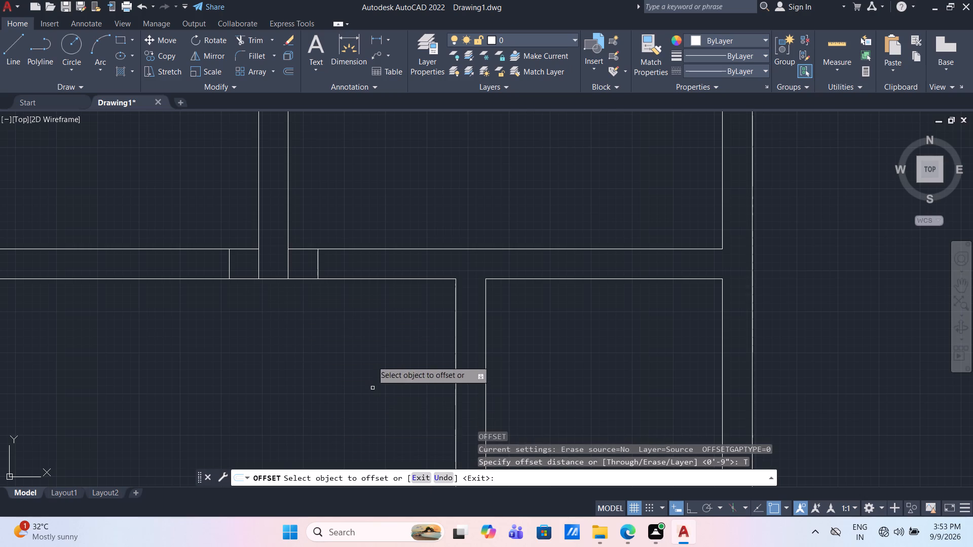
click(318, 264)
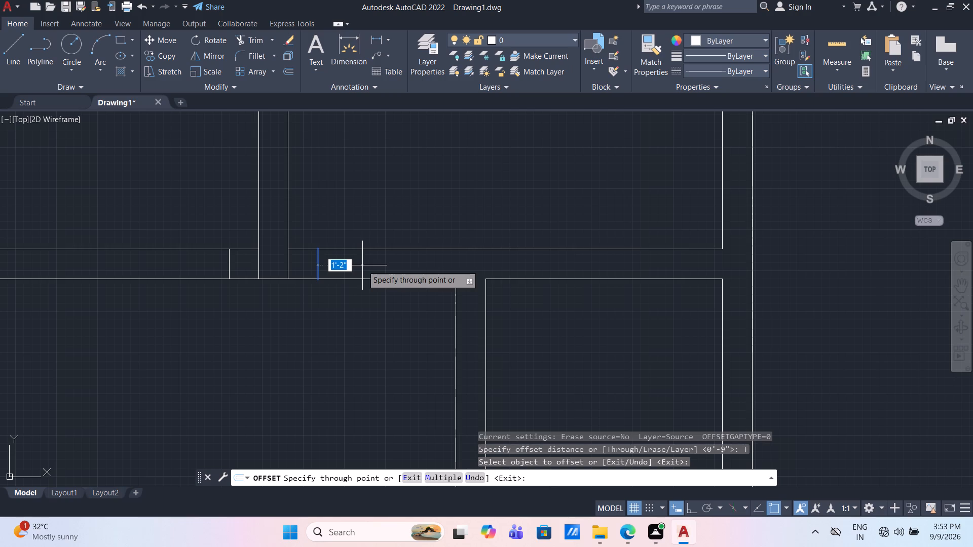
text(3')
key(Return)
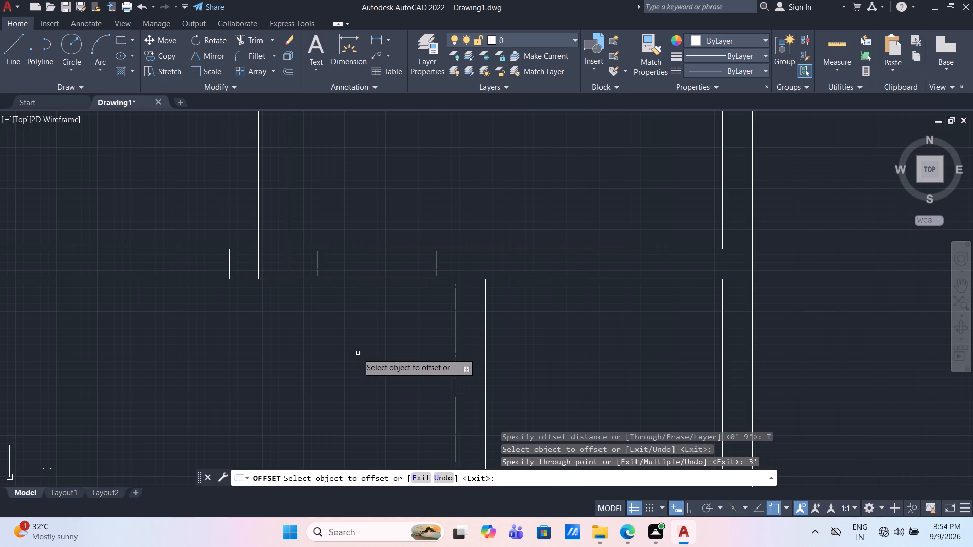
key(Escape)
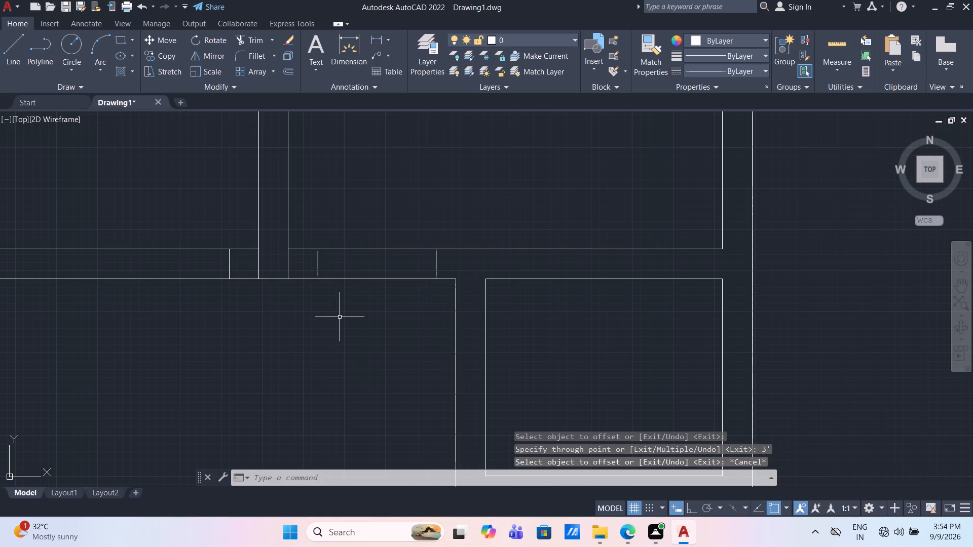
Offset the two short lines at the upper vertical partition's faces 6" outward, one to each side, across the horizontal wall.
key(o)
key(Return)
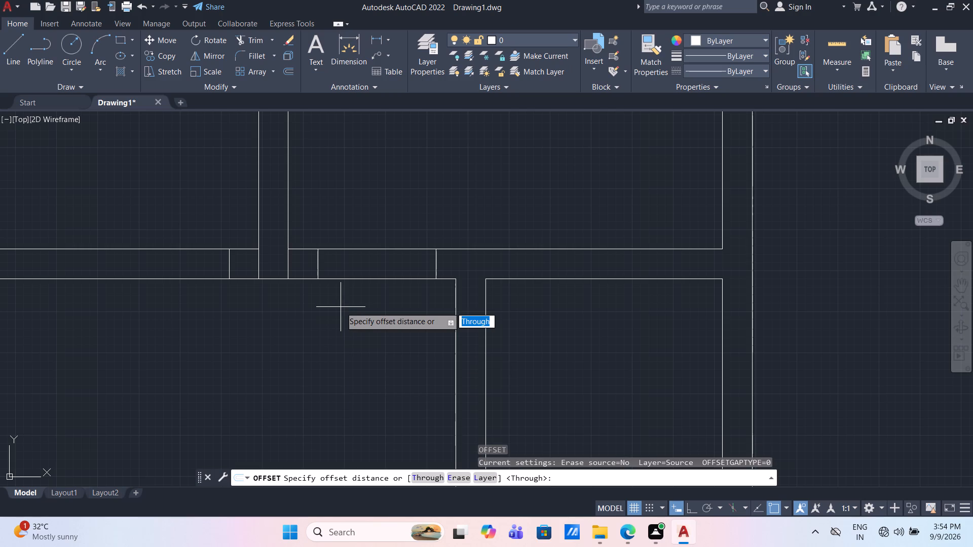
key(Return)
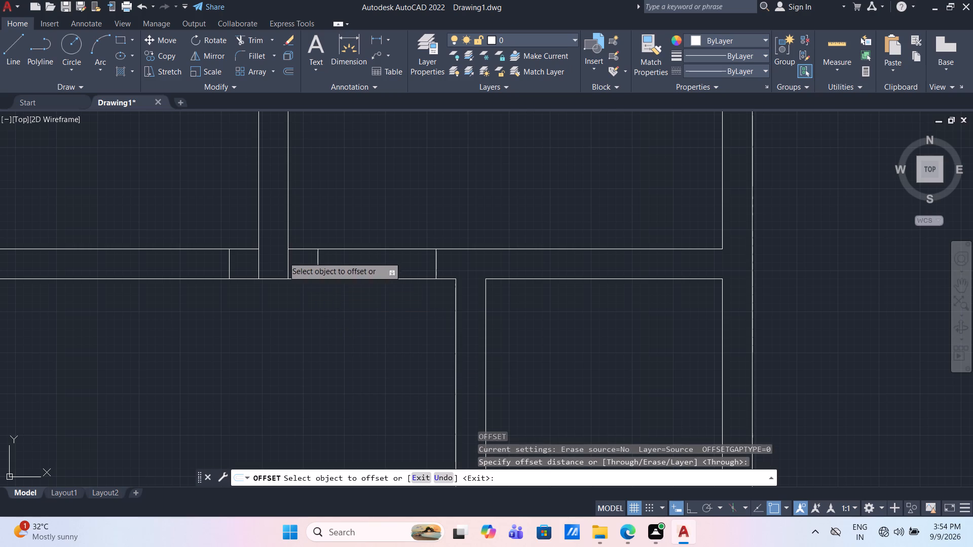
click(288, 257)
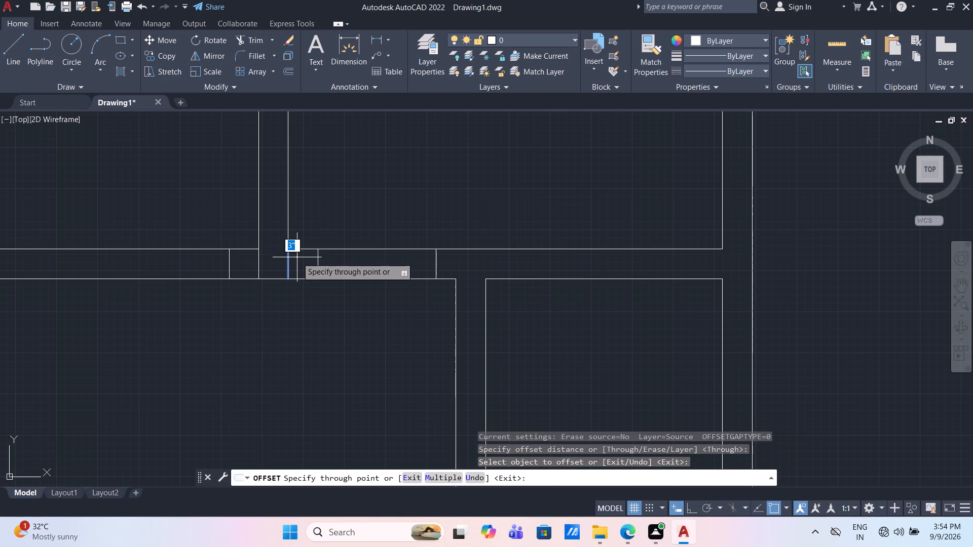
text(6")
key(Return)
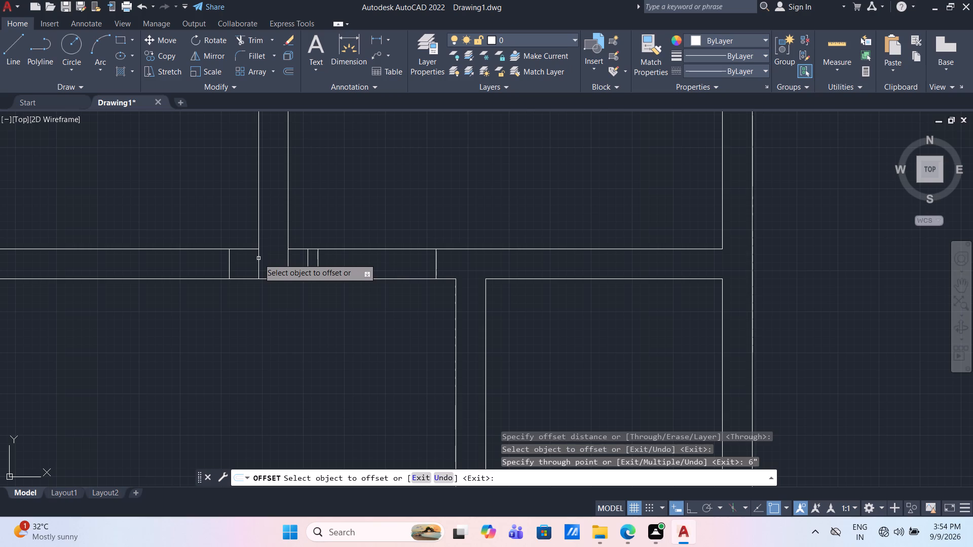
drag(258, 258, 254, 258)
key(apostrophe)
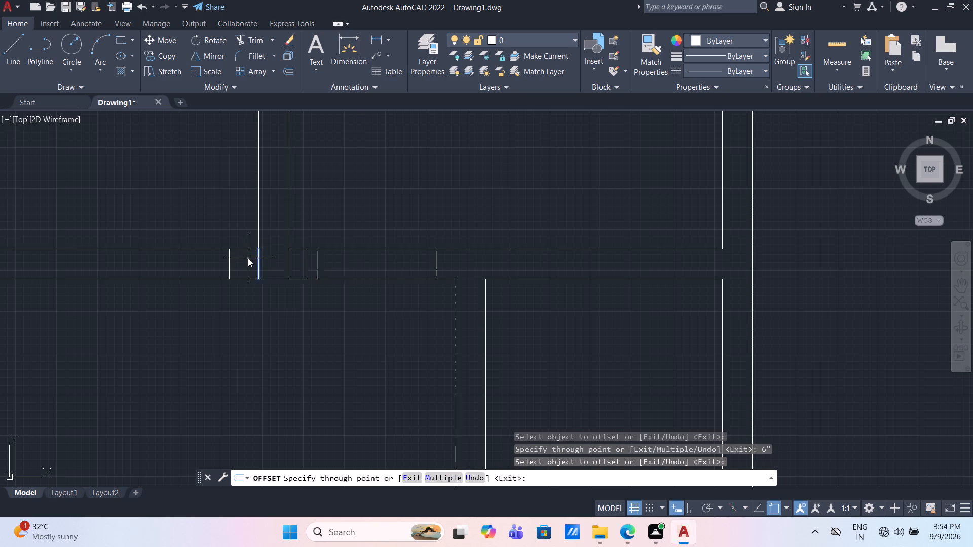
key(BackSpace)
text(6")
key(Return)
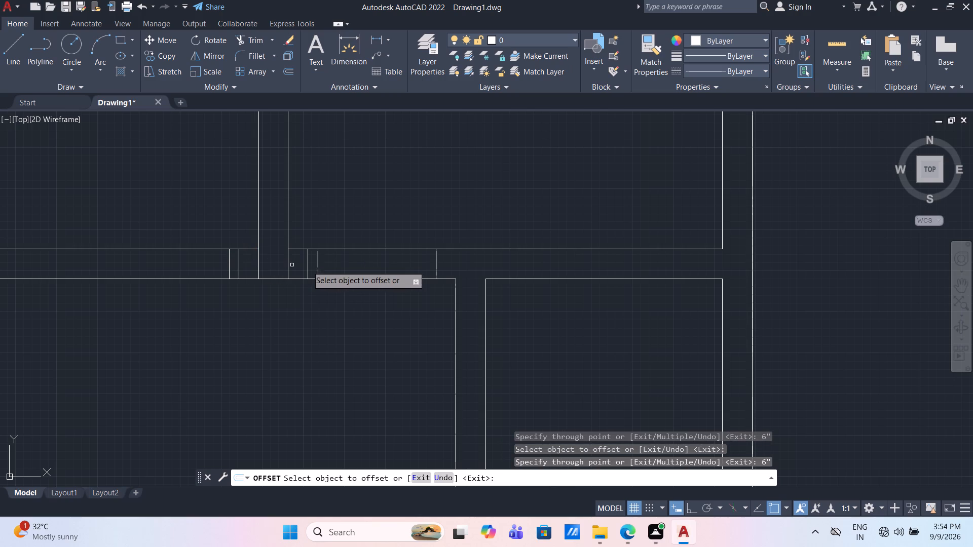
Offset the line 6" right of the upper vertical partition by 3' to the right to mark an opening's far edge.
click(308, 266)
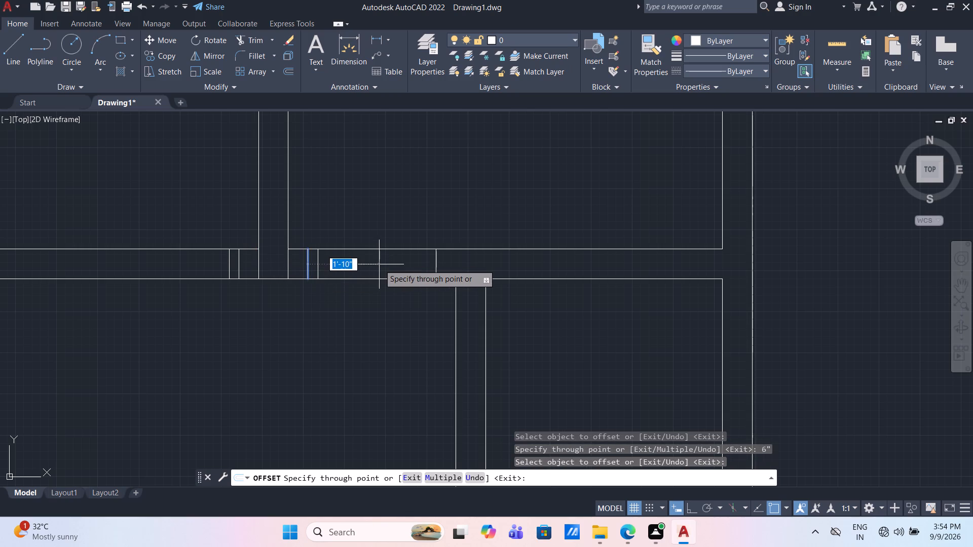
text(3')
key(Return)
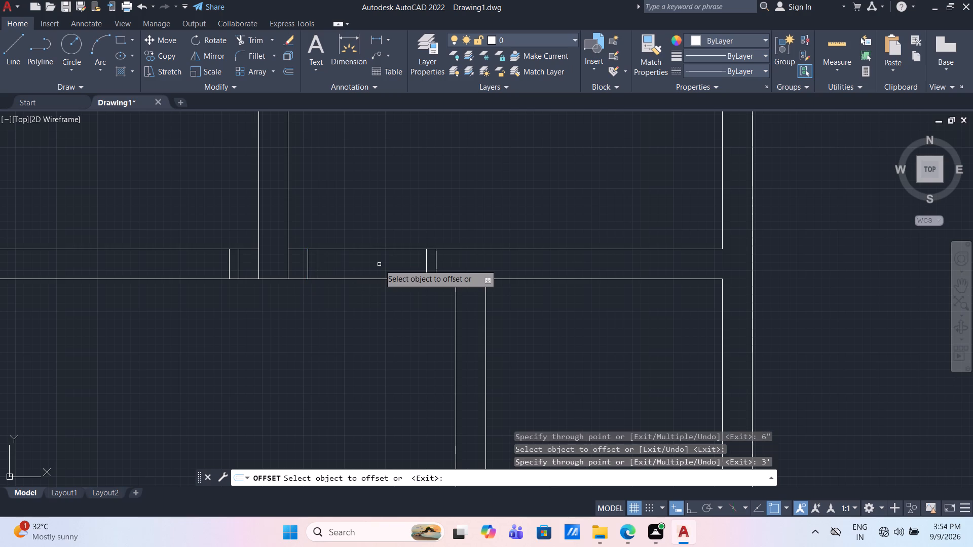
key(Escape)
Delete the two 9" offset lines, the 3' line offset from one of them, and the two short lines across the wall under the partition.
click(436, 265)
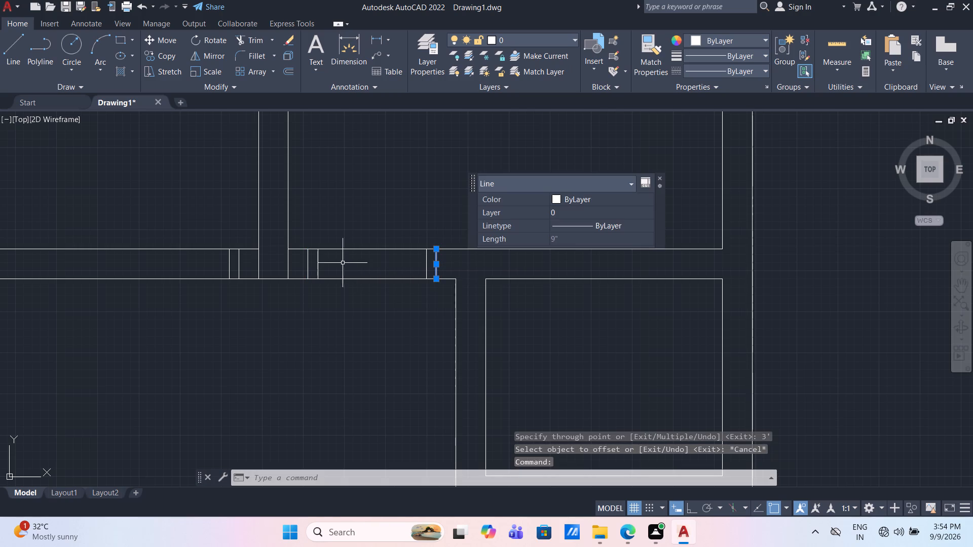
click(319, 260)
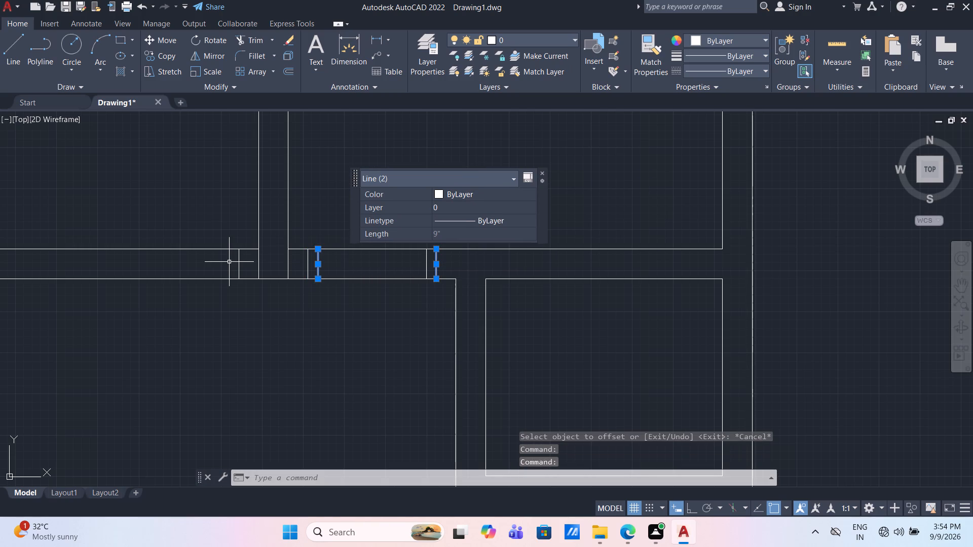
click(229, 262)
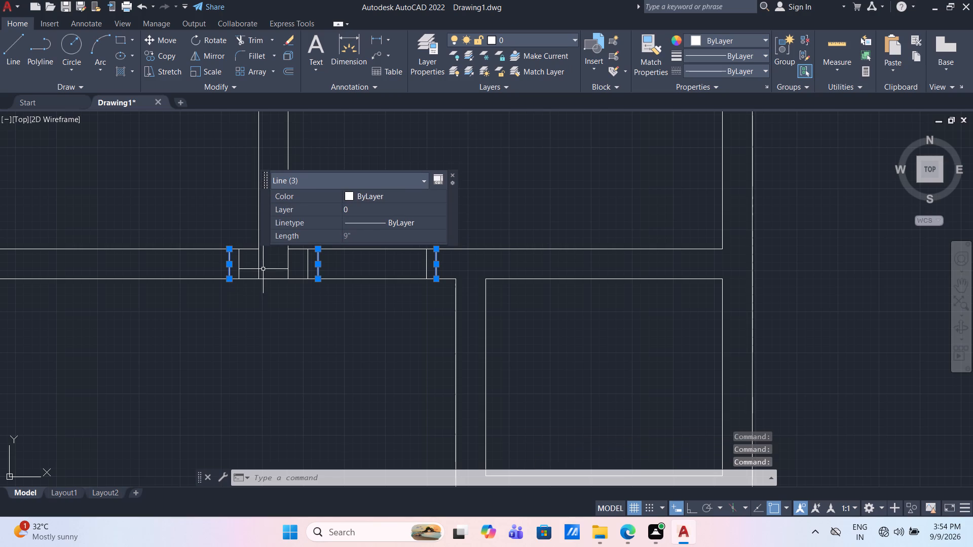
click(258, 264)
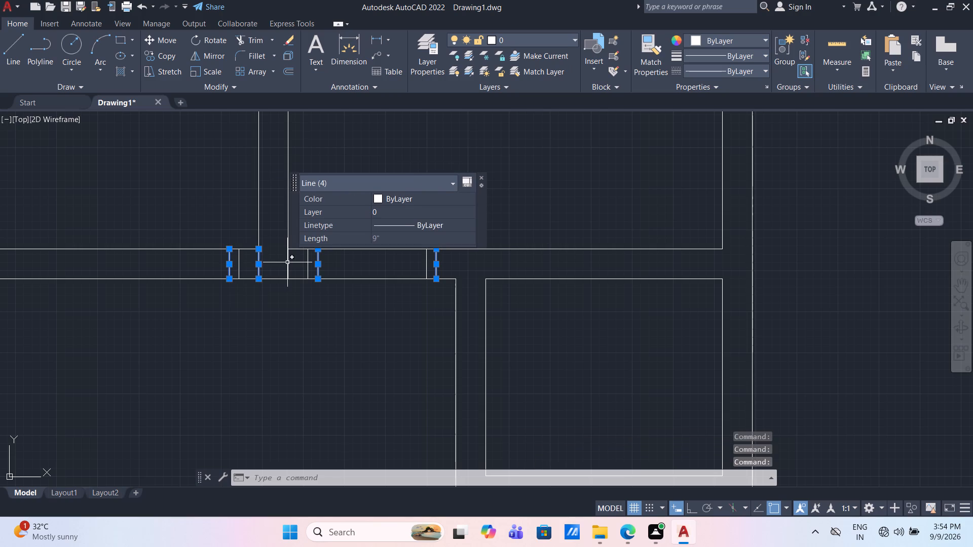
click(288, 262)
key(Delete)
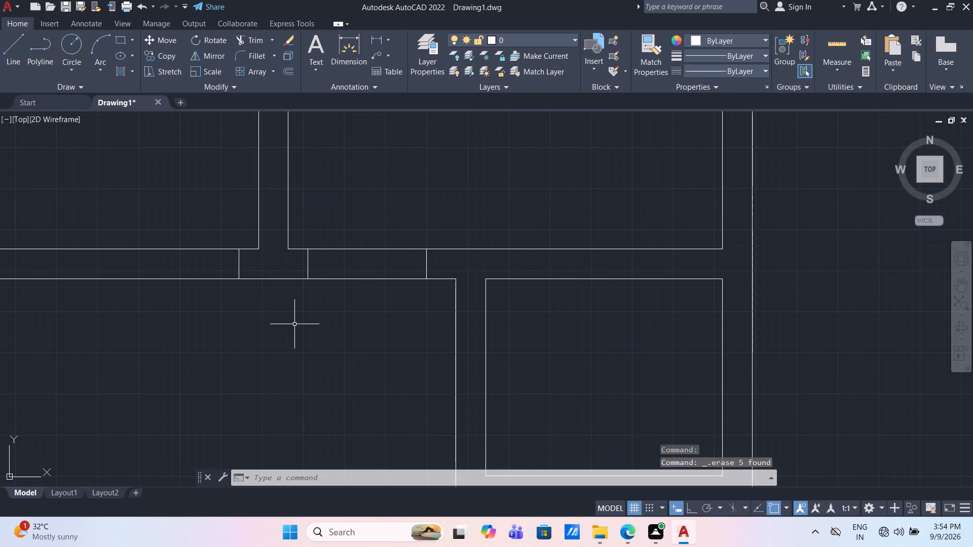
Offset the line 6" left of the upper vertical partition by 3' to the left to mark the second opening.
key(o)
key(Return)
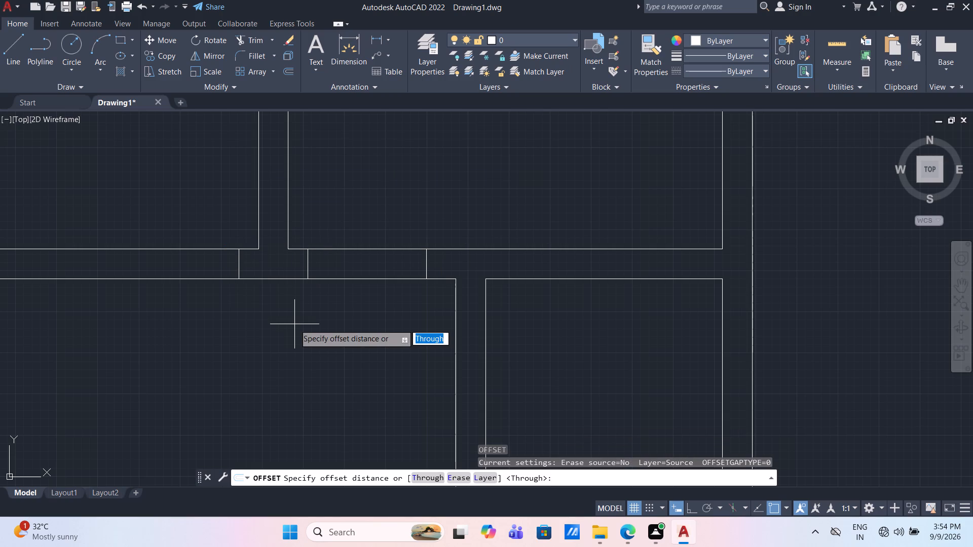
key(Return)
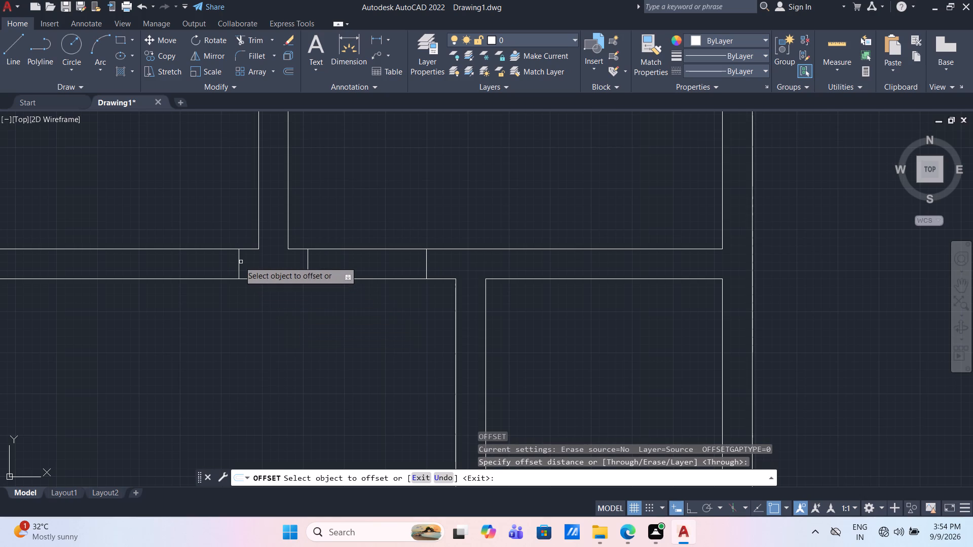
click(238, 261)
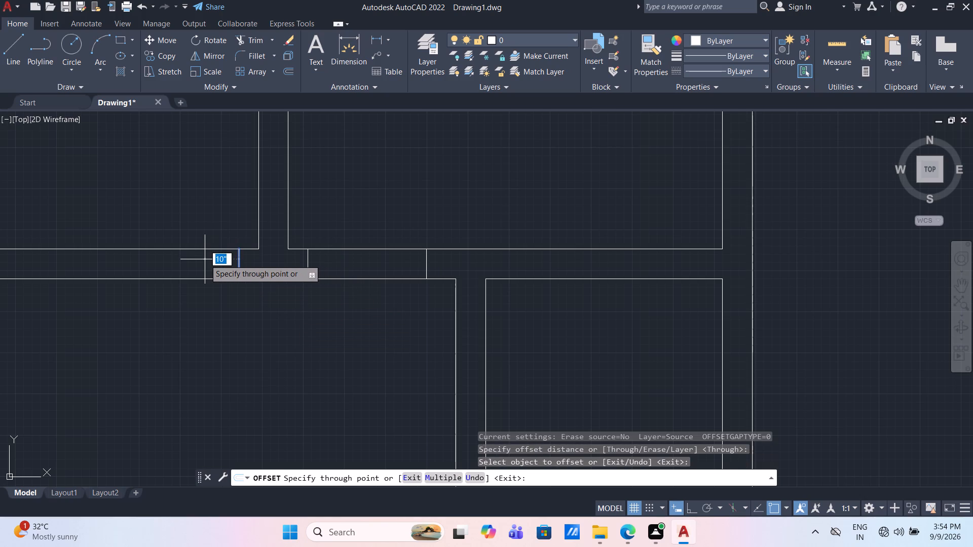
text(9')
key(BackSpace)
key(BackSpace)
text(3')
key(Return)
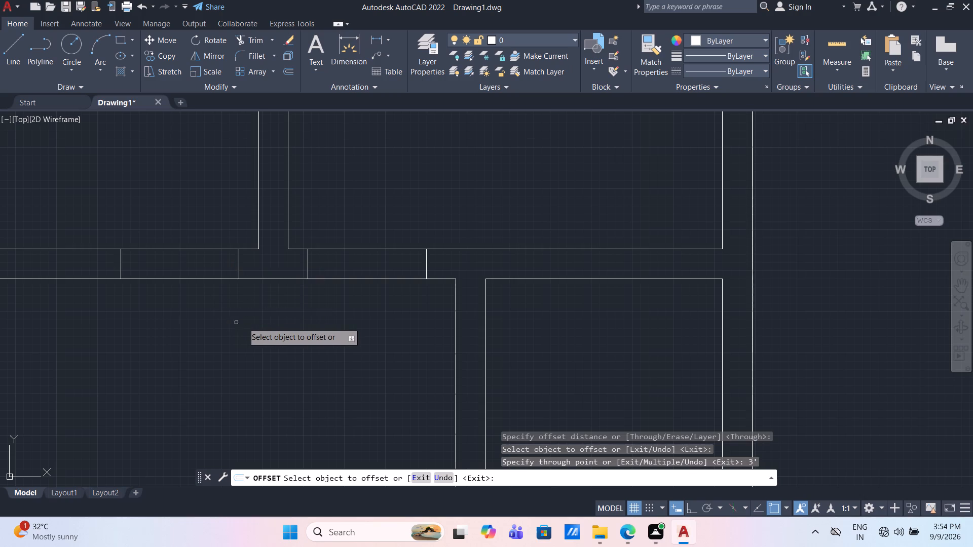
scroll(246, 323, down, 1)
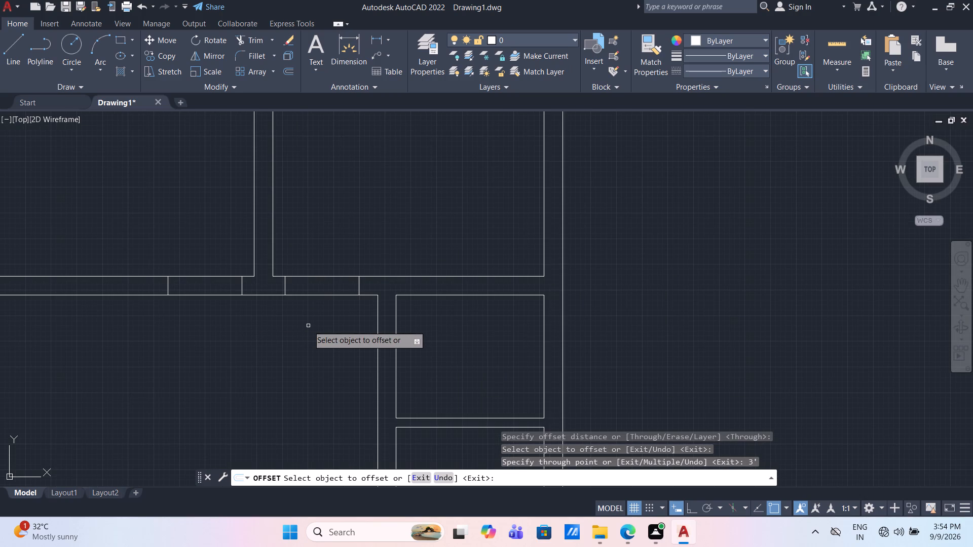
key(Escape)
Trim the horizontal wall lines between the jamb lines to cut the two 3' openings on either side of the upper partition.
text(tr)
key(Return)
click(308, 326)
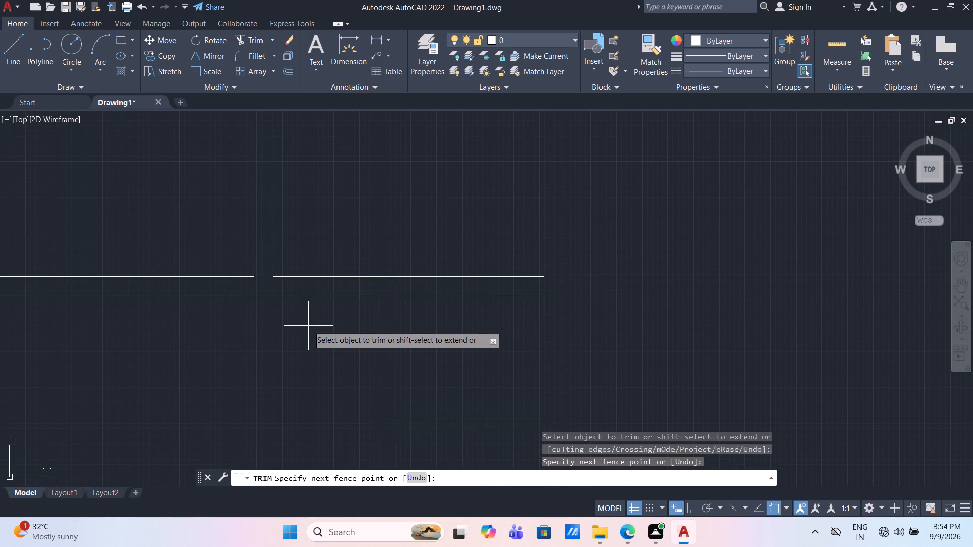
click(322, 245)
drag(204, 309, 204, 303)
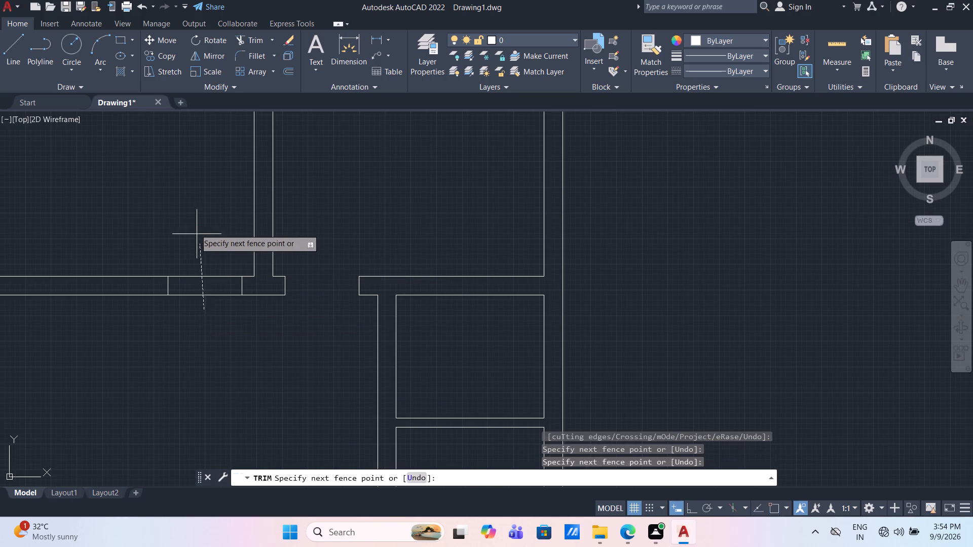
click(195, 229)
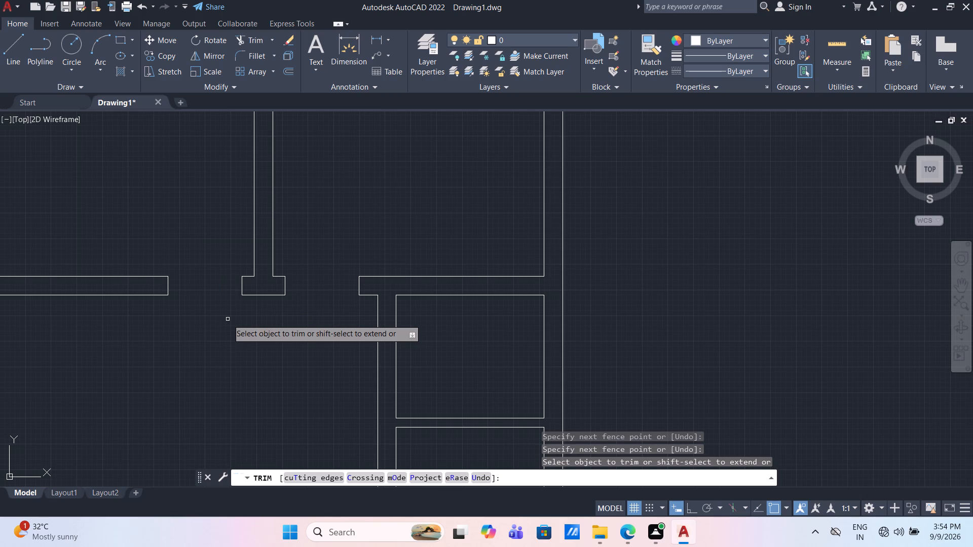
Examine the overall floor plan and the small room along the right outer wall below the new openings.
scroll(230, 350, down, 2)
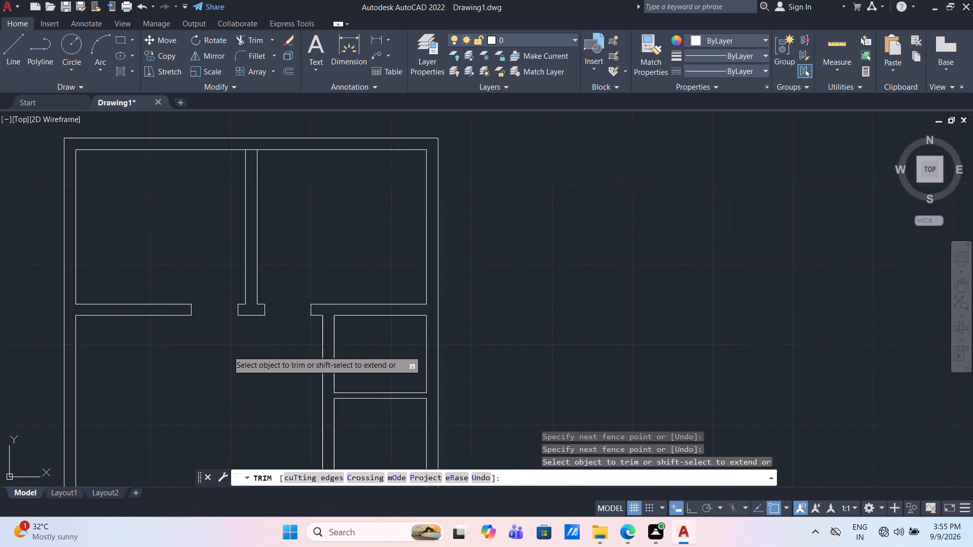
scroll(227, 350, down, 1)
middle_drag(227, 350, 228, 272)
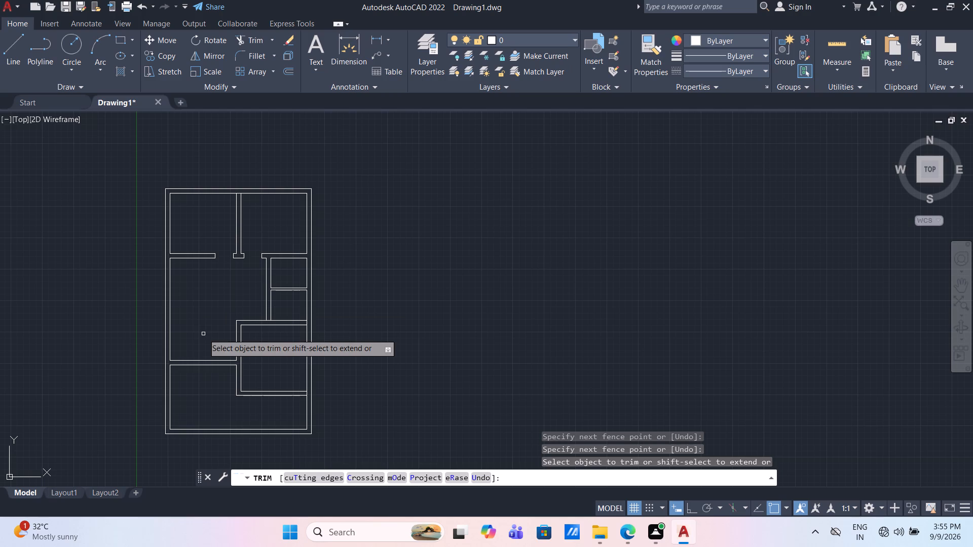
scroll(215, 295, up, 2)
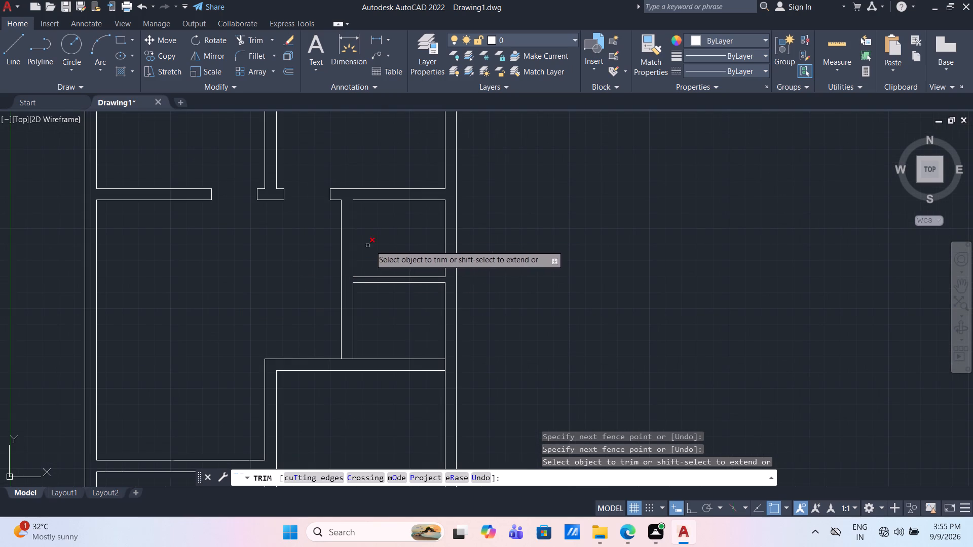
middle_drag(421, 218, 278, 290)
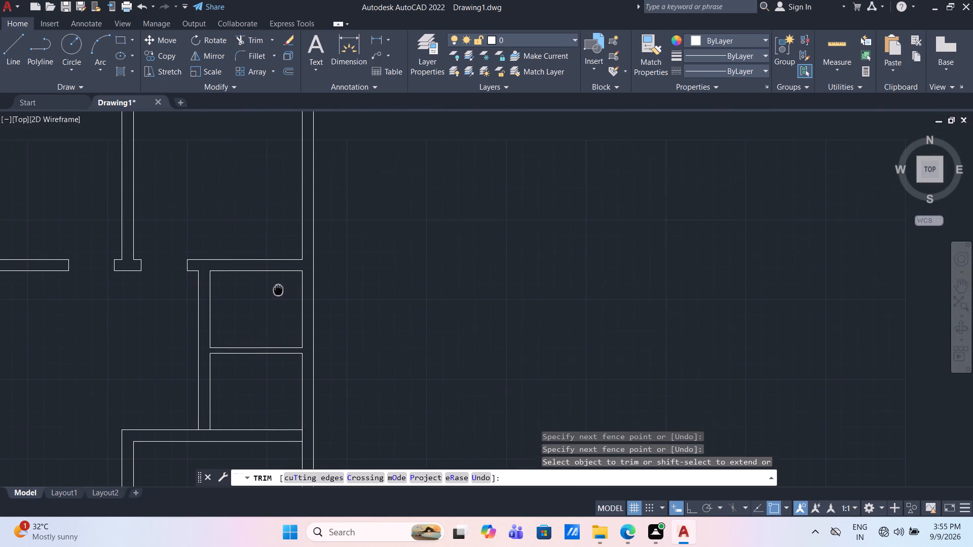
middle_drag(278, 290, 271, 308)
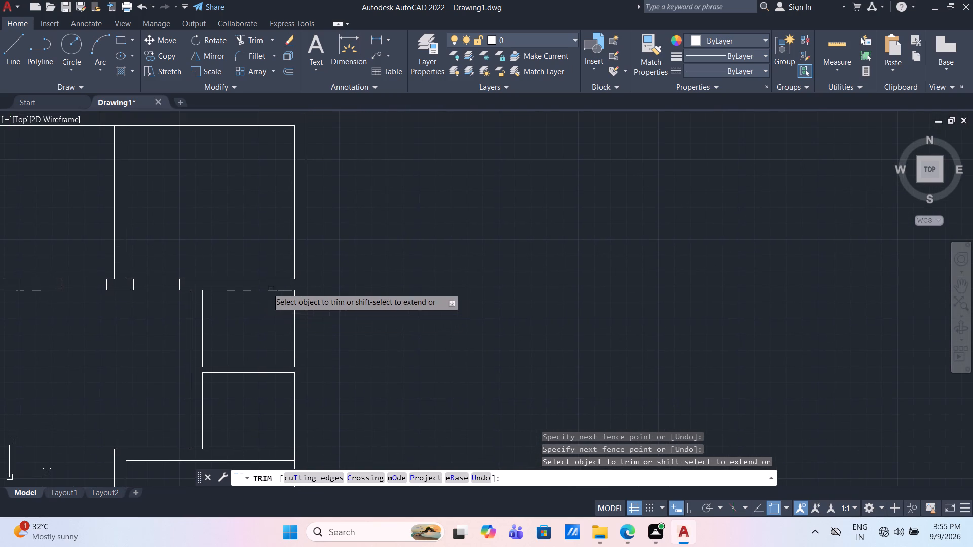
scroll(241, 316, up, 1)
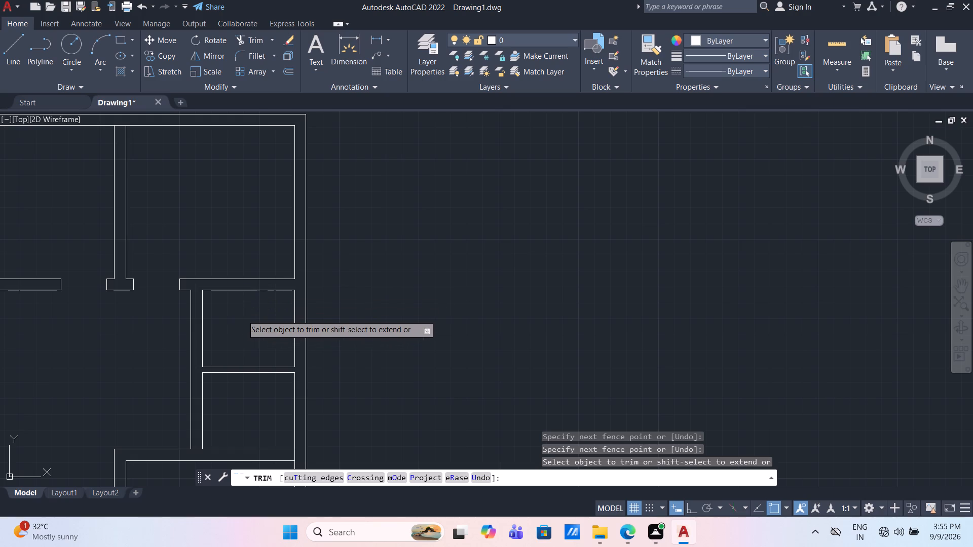
scroll(242, 315, up, 1)
key(Escape)
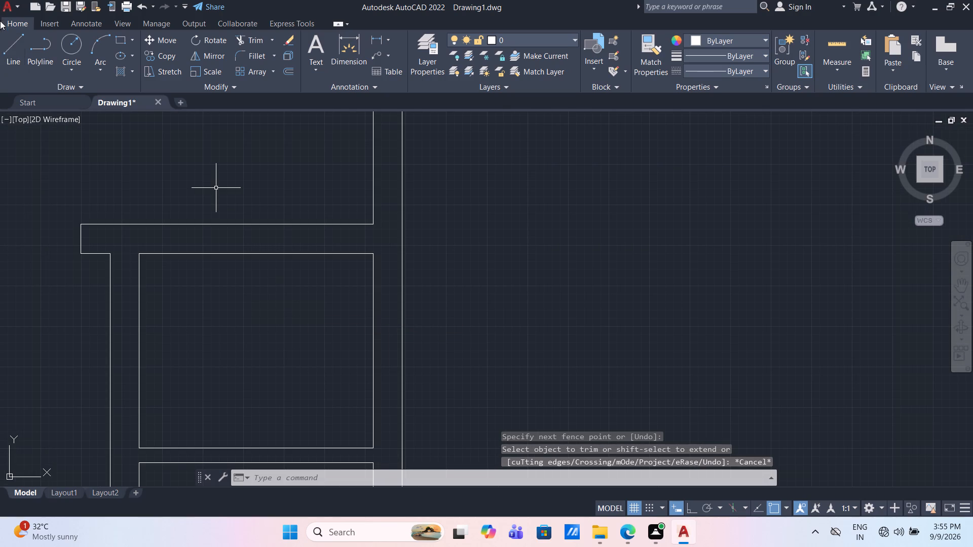
Draw a short vertical line across the 9" wall above the small room, where it meets the right outer wall's inner face.
click(18, 52)
drag(372, 225, 371, 231)
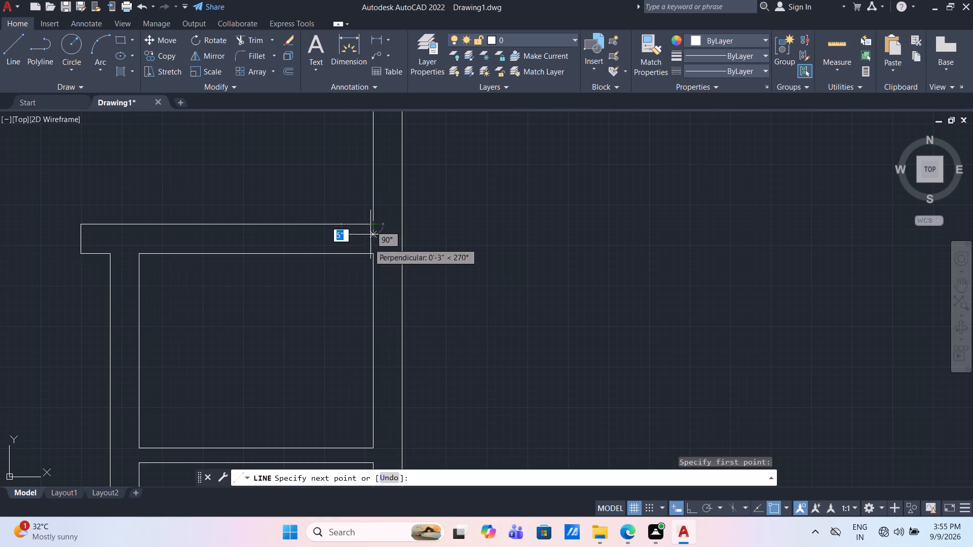
click(375, 250)
key(Escape)
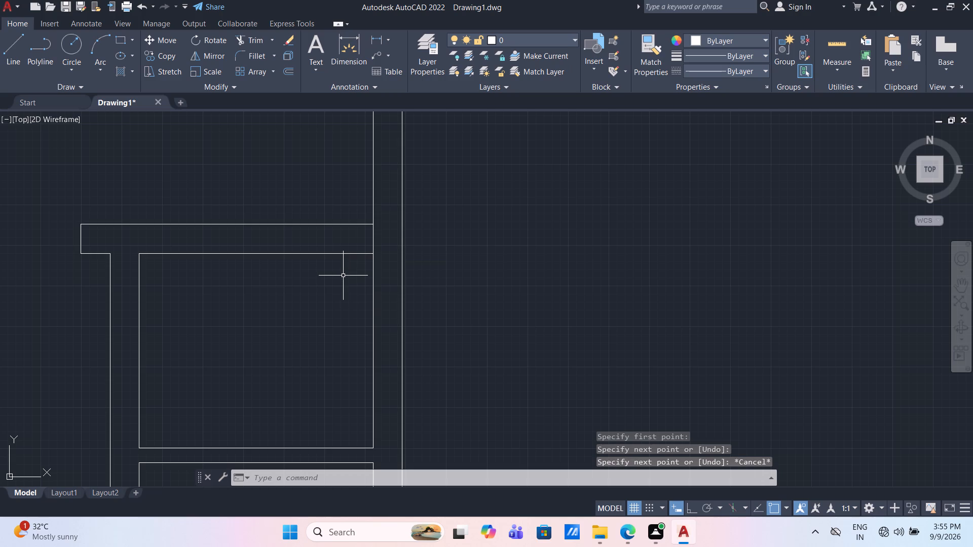
Move the short line across the wall 3" to the left, away from the right outer wall, as the first jamb.
click(372, 242)
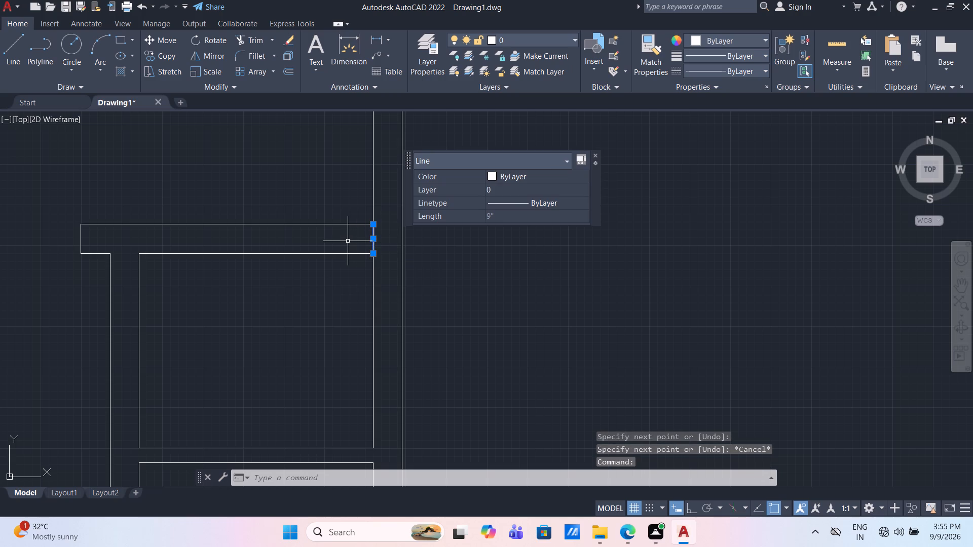
key(m)
key(Return)
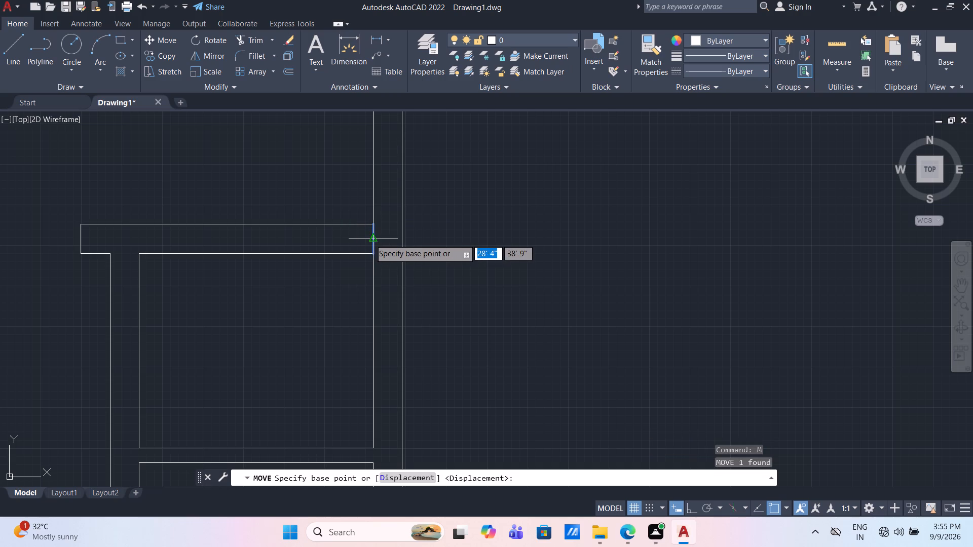
click(370, 255)
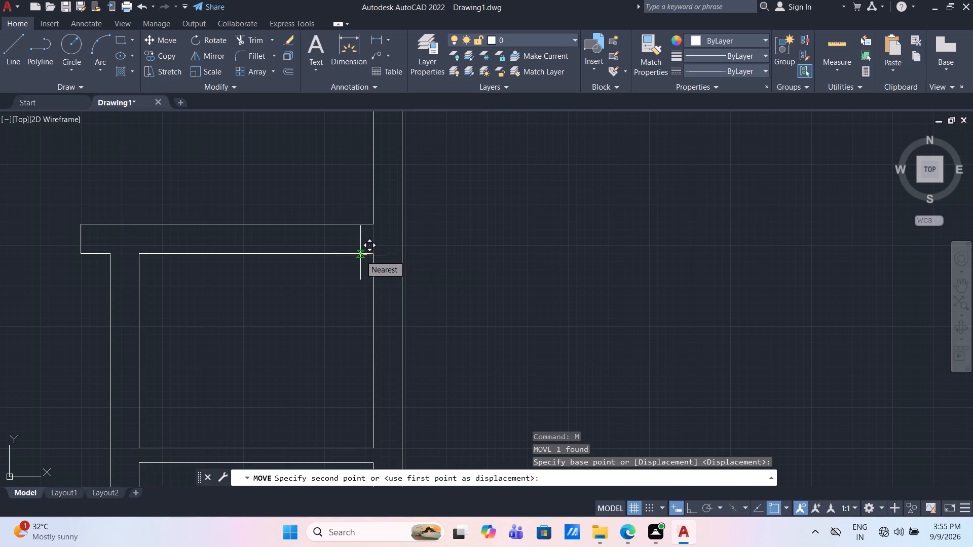
text(3")
key(Return)
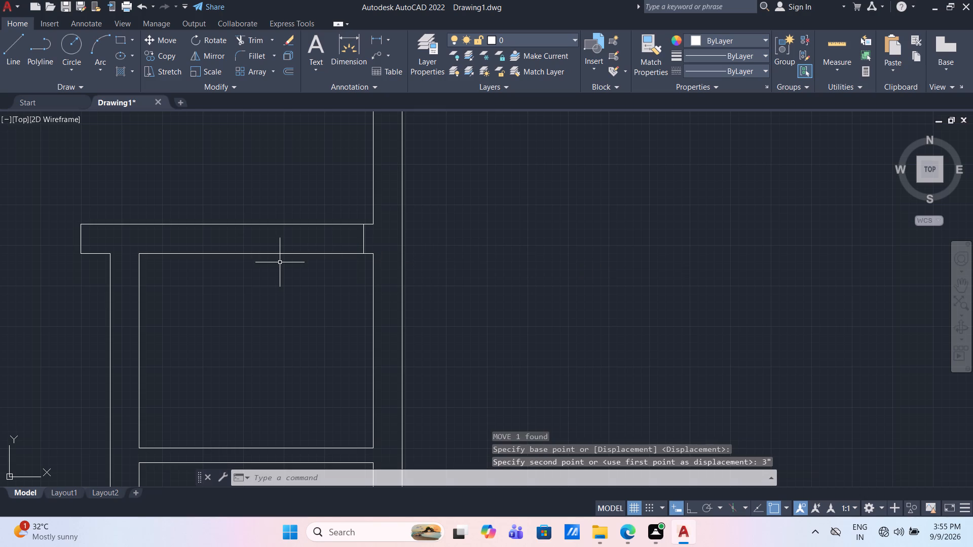
Offset the jamb line by 2'6" to the left to mark the other side of the small room's opening.
key(o)
key(Return)
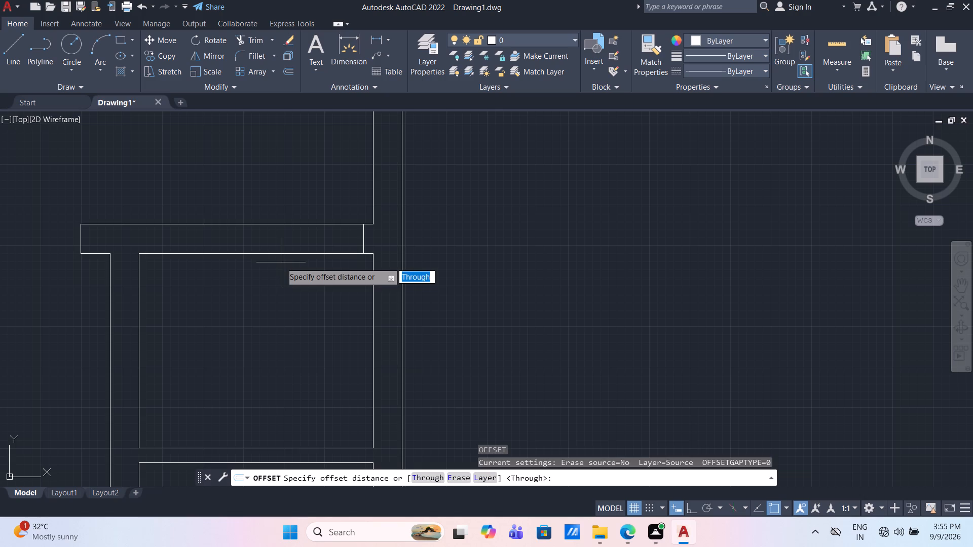
key(Return)
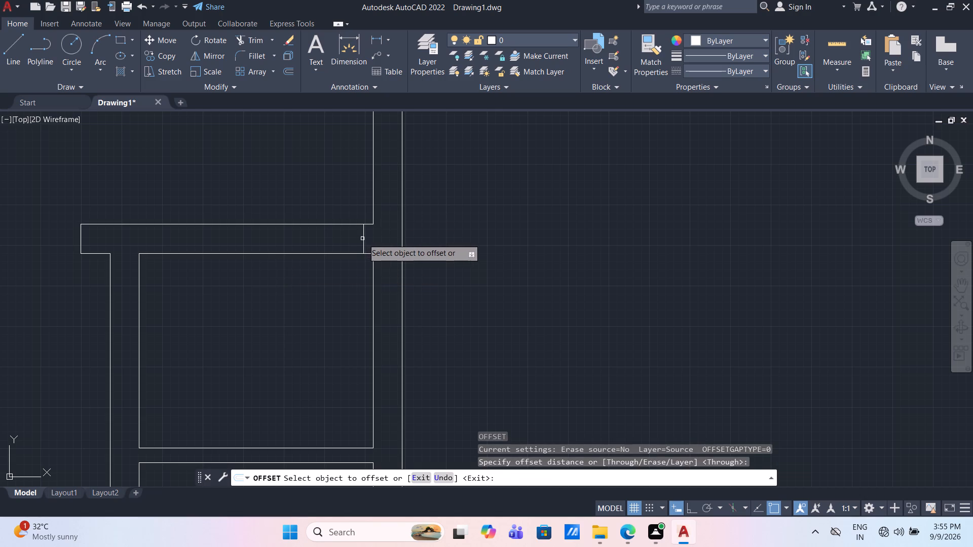
click(363, 239)
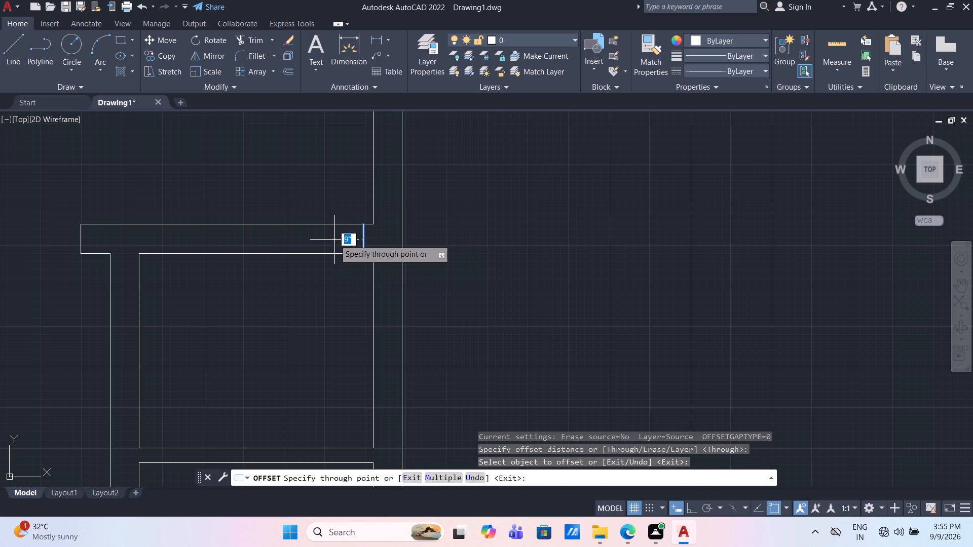
key(2)
text('6")
key(Return)
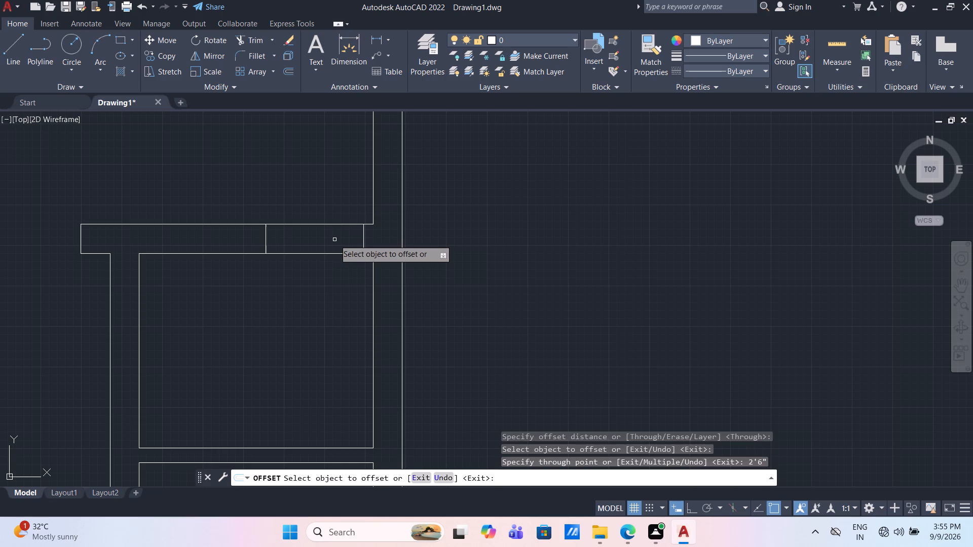
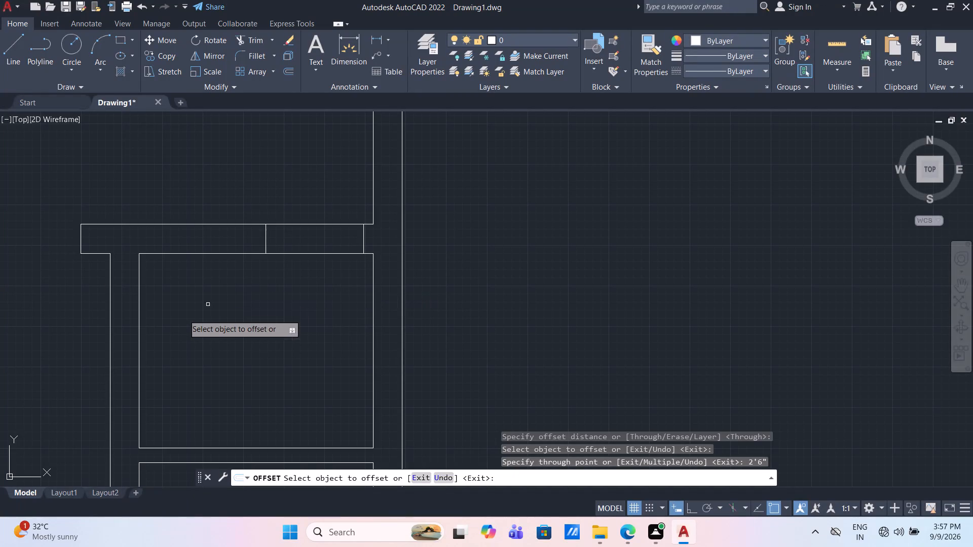
Trim the two wall lines between the jambs above the small room to open its 2'6" doorway.
key(Escape)
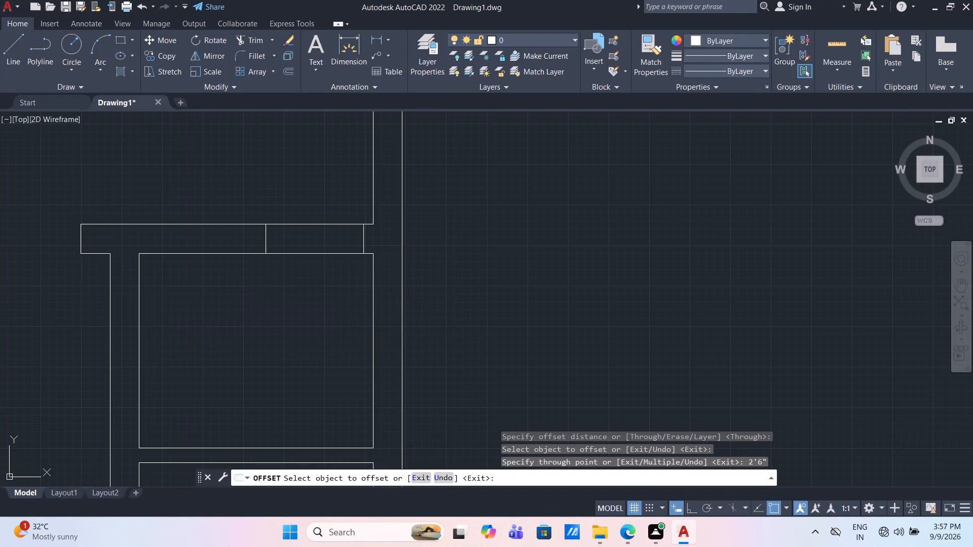
scroll(191, 344, down, 1)
middle_drag(191, 344, 189, 288)
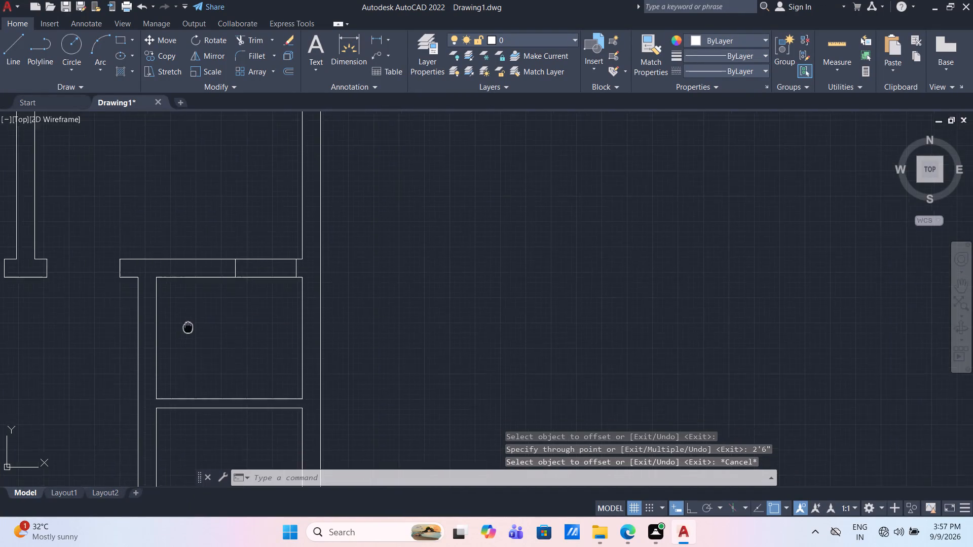
middle_drag(189, 288, 219, 235)
middle_drag(282, 219, 272, 272)
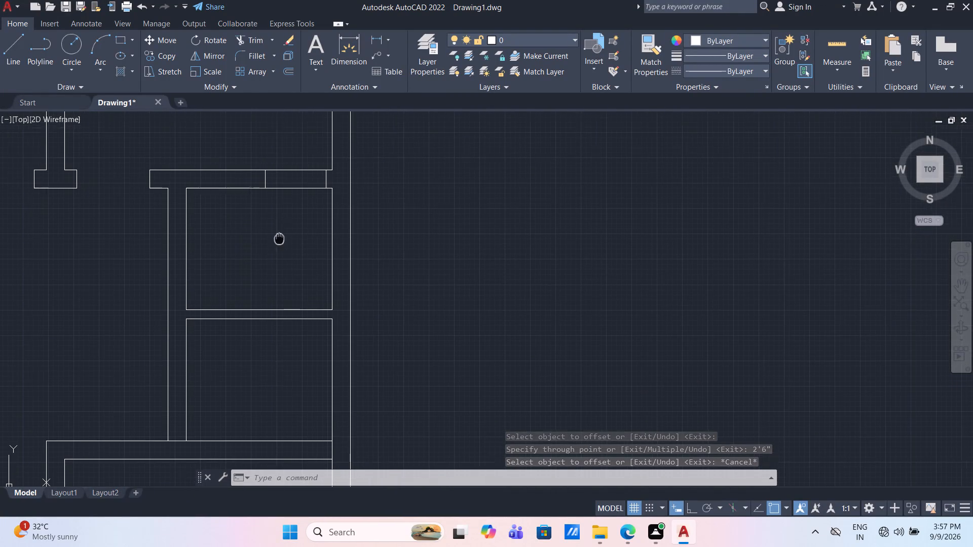
middle_drag(272, 272, 264, 290)
text(tr)
key(Return)
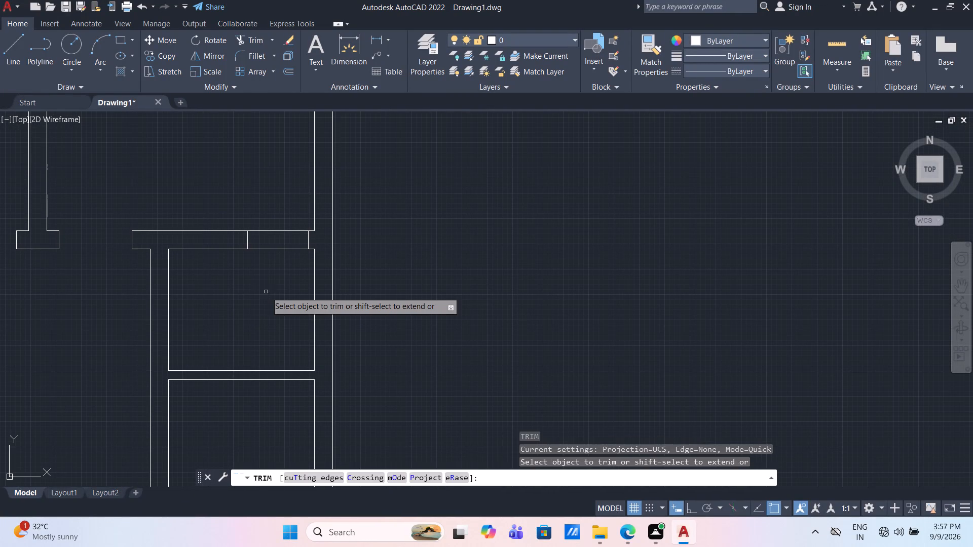
click(272, 292)
click(281, 199)
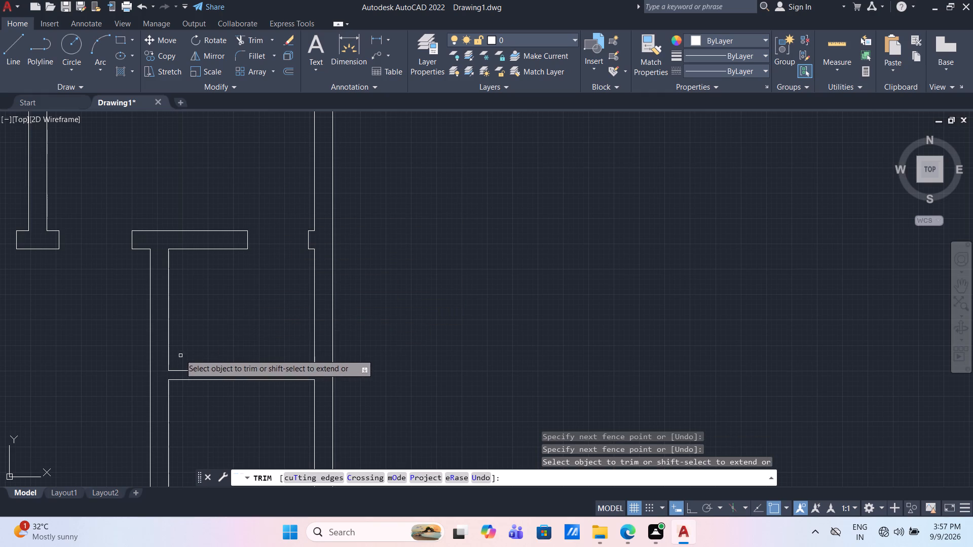
key(Escape)
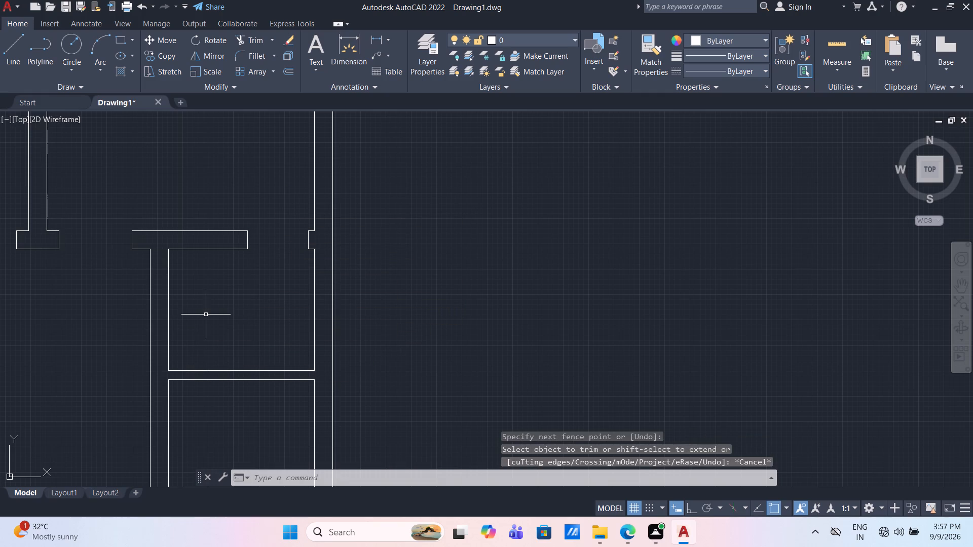
Draw a short horizontal line across the 9" wall left of the lower small room, level with the partition's lower face.
middle_drag(201, 314, 203, 196)
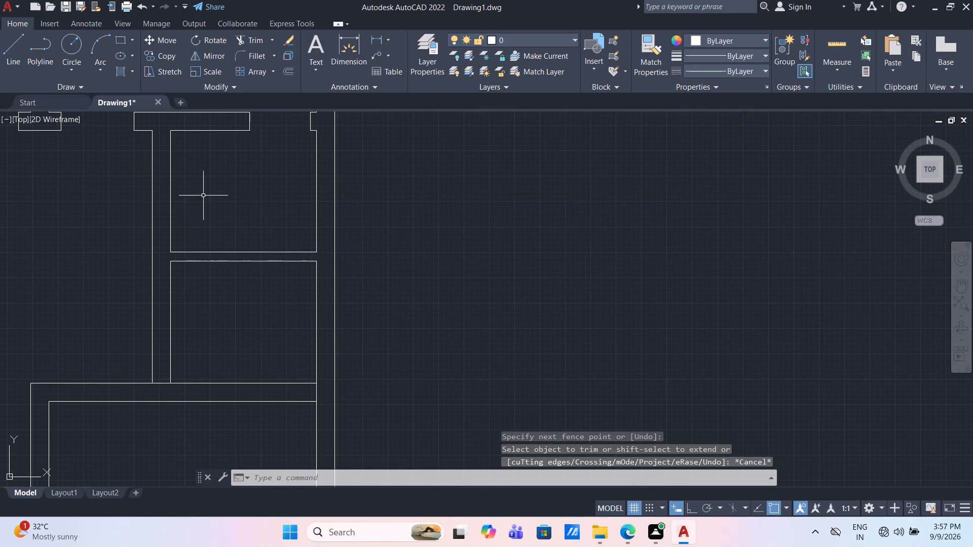
click(10, 45)
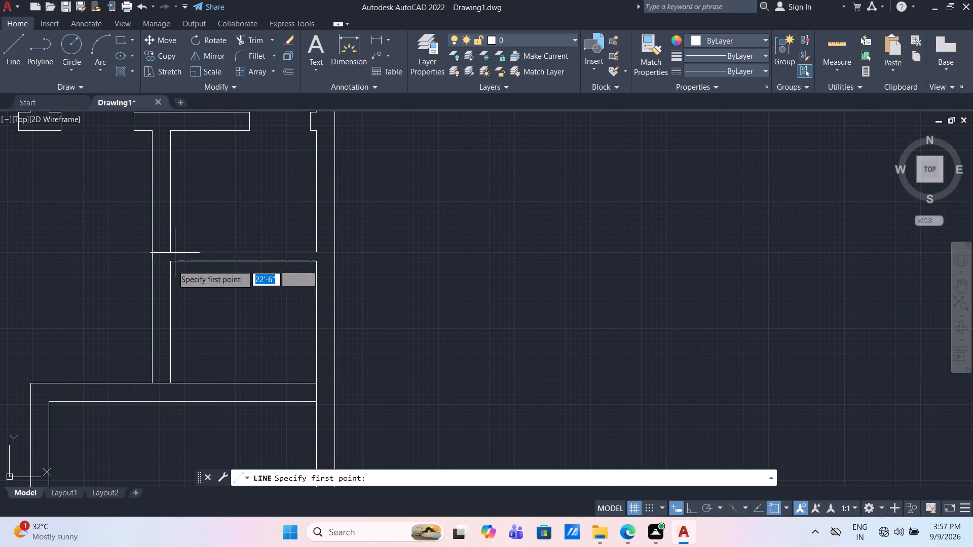
click(171, 262)
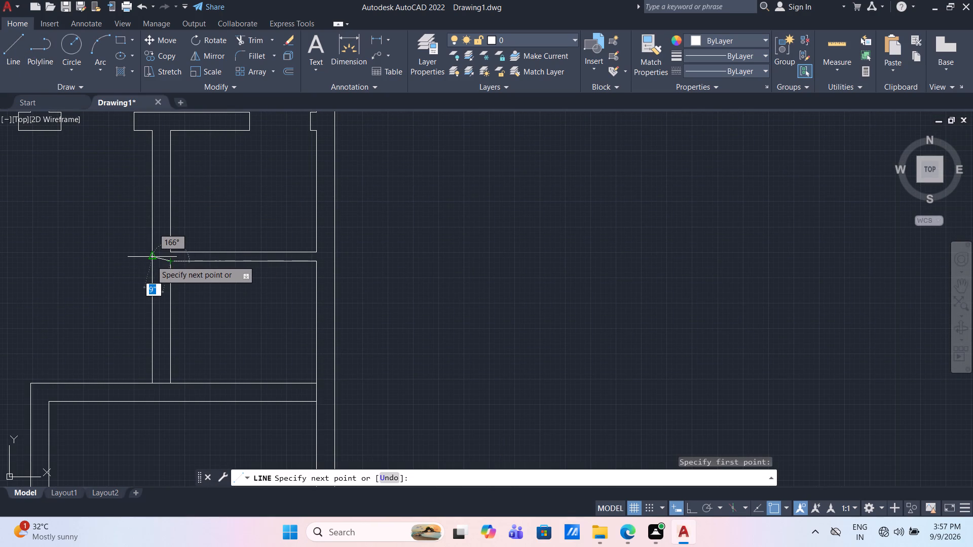
click(151, 263)
key(Escape)
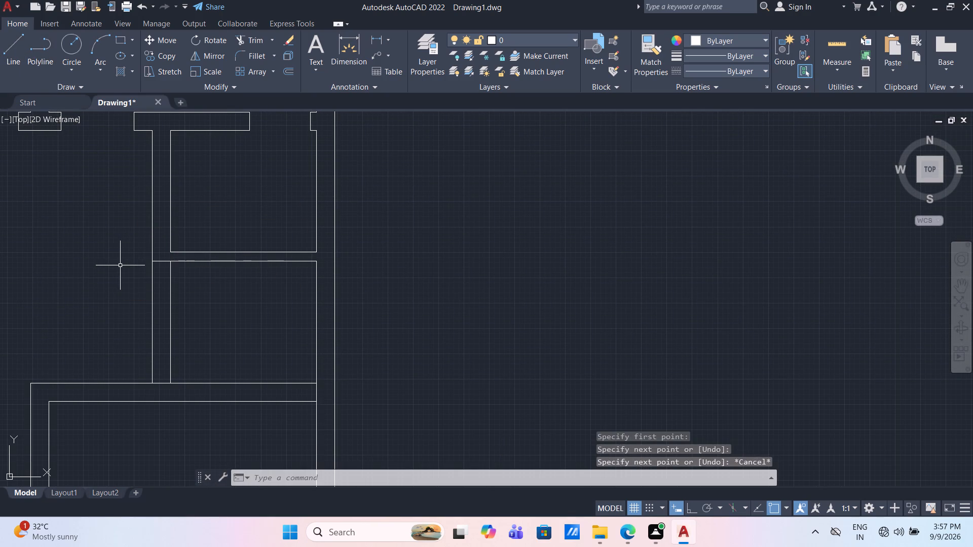
Move the short line 3" down the wall, away from the partition, as the first jamb.
click(163, 260)
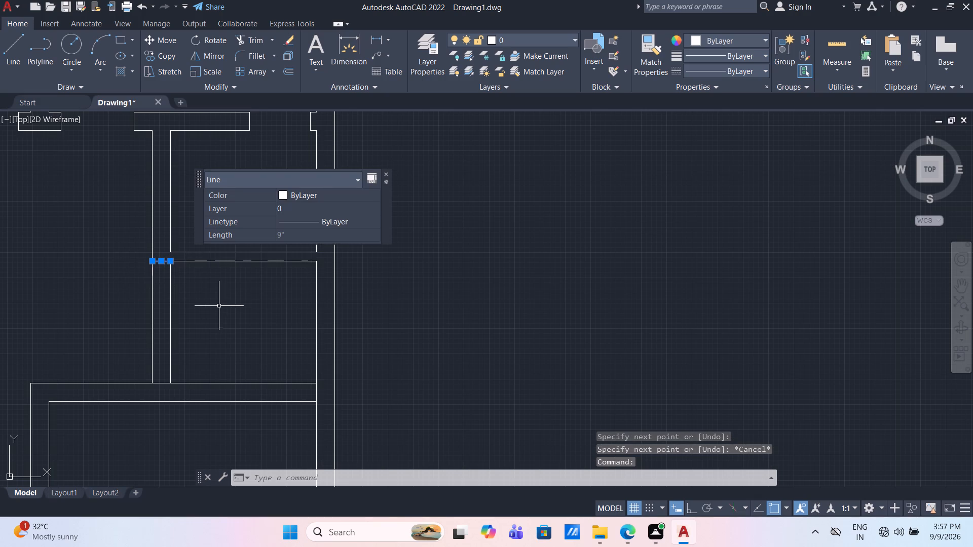
key(m)
key(Return)
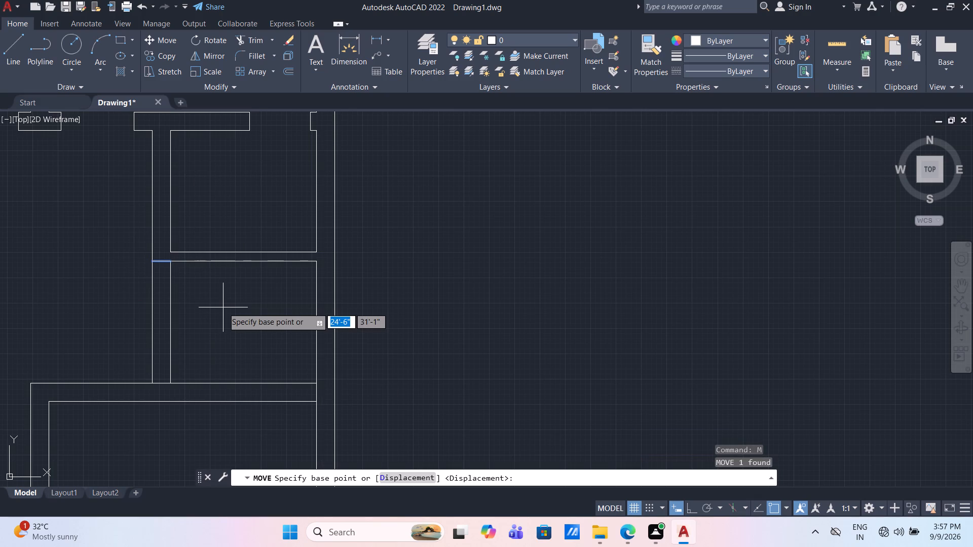
click(171, 261)
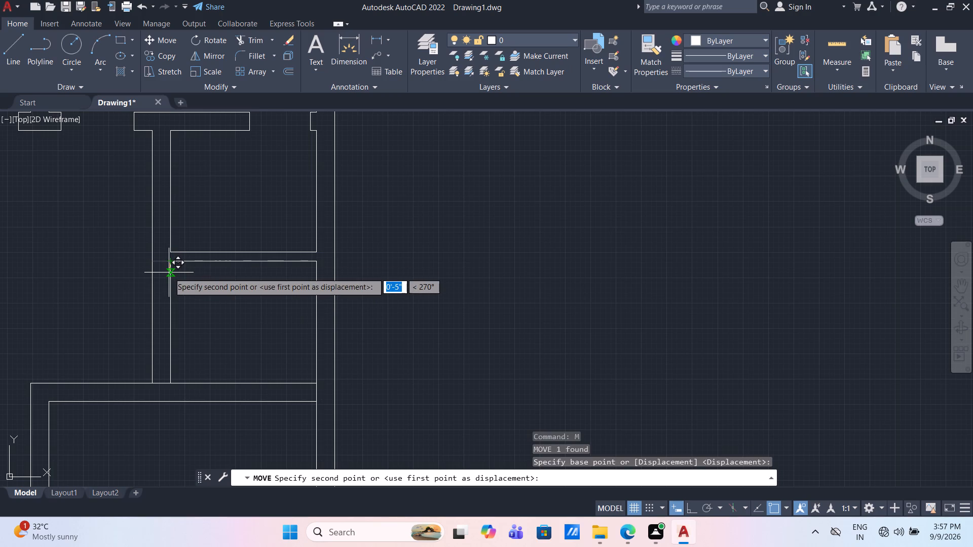
text(3")
key(Return)
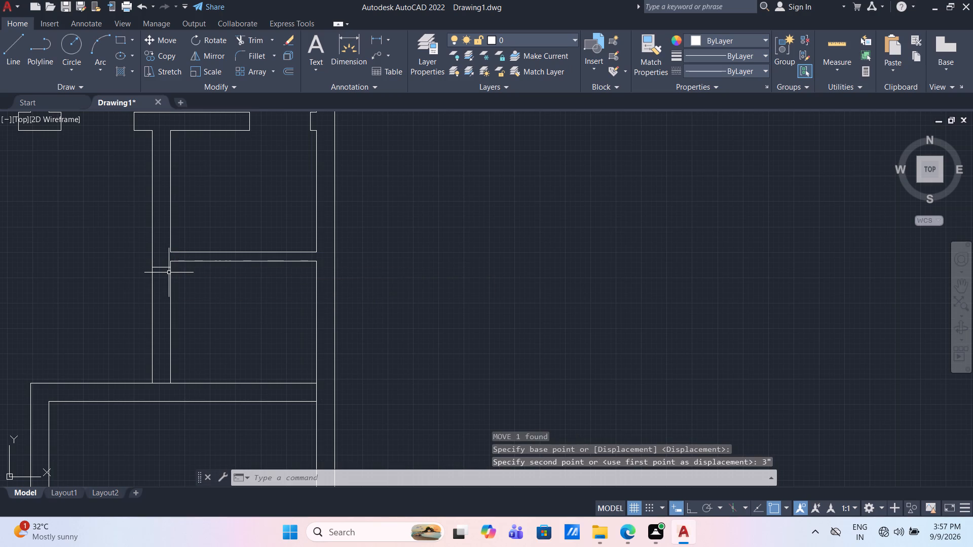
Offset the jamb line by 2'6" downward to mark the other side of the lower small room's opening.
key(o)
key(Return)
key(Return)
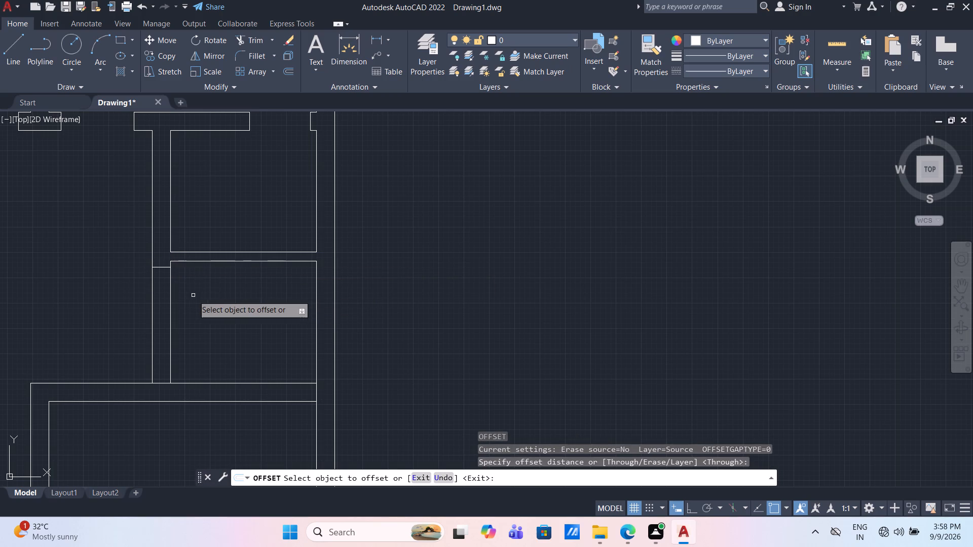
click(162, 268)
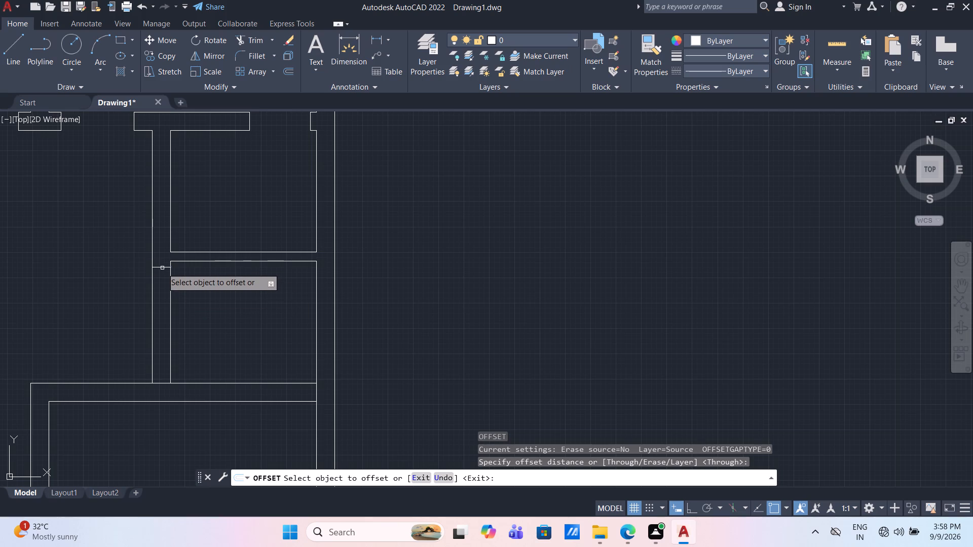
key(2)
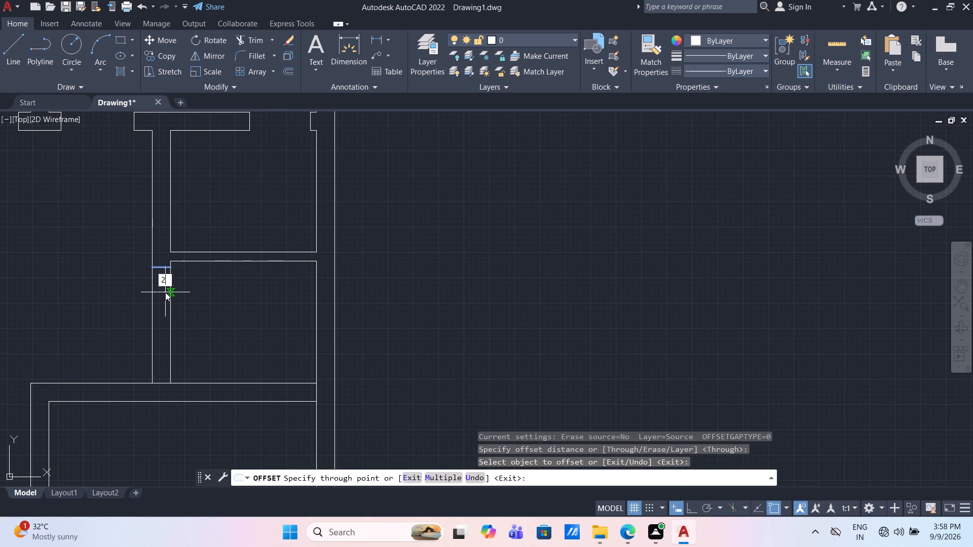
text('6")
key(Return)
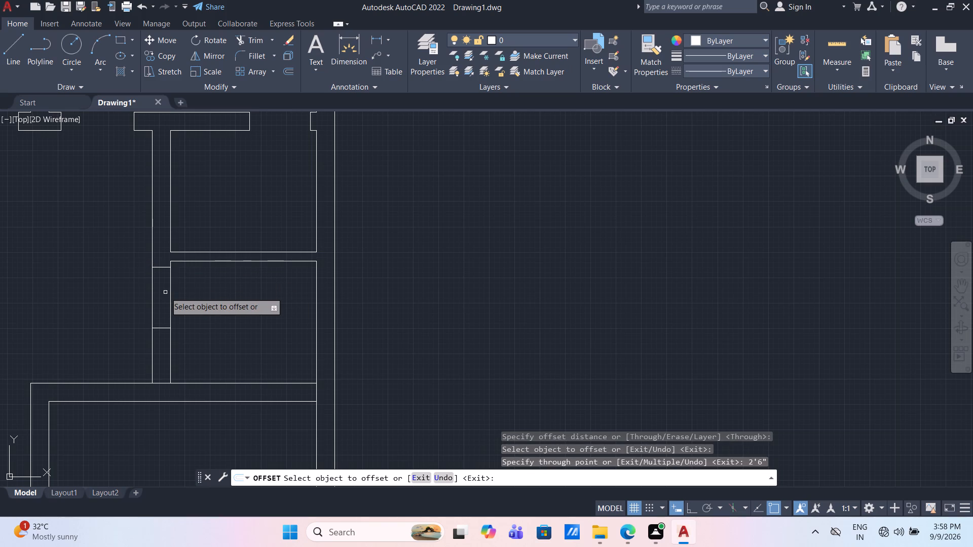
key(Escape)
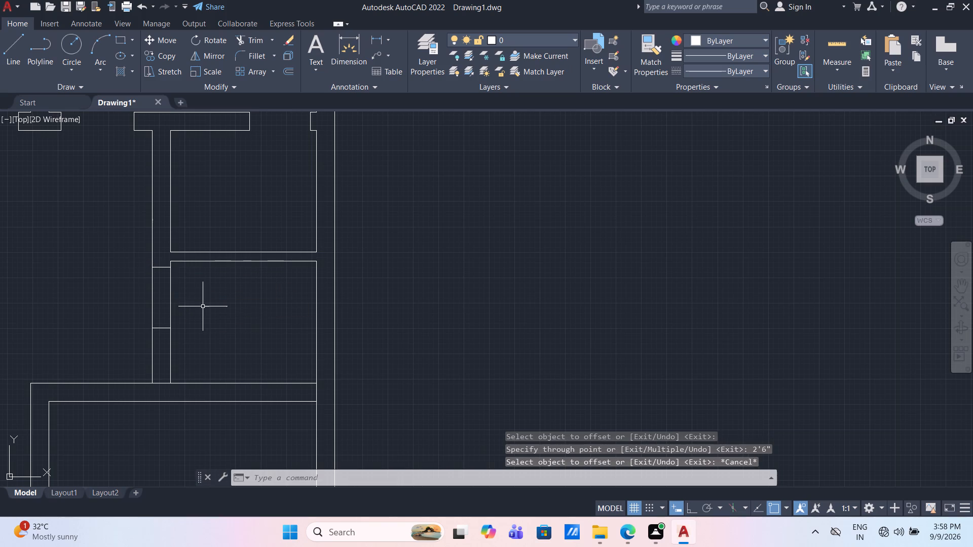
Trim both wall lines between the two jambs to open the lower small room's doorway.
text(tr)
key(Return)
click(203, 306)
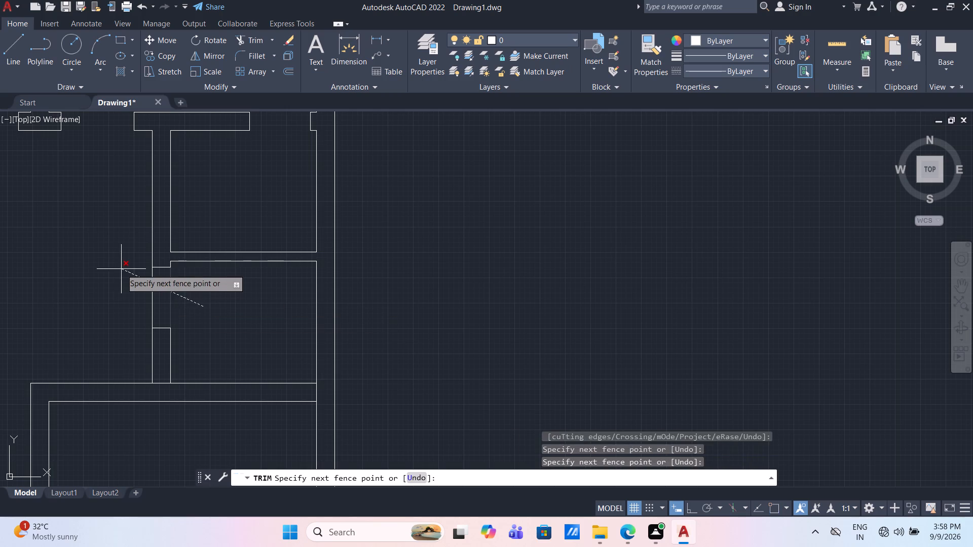
click(121, 269)
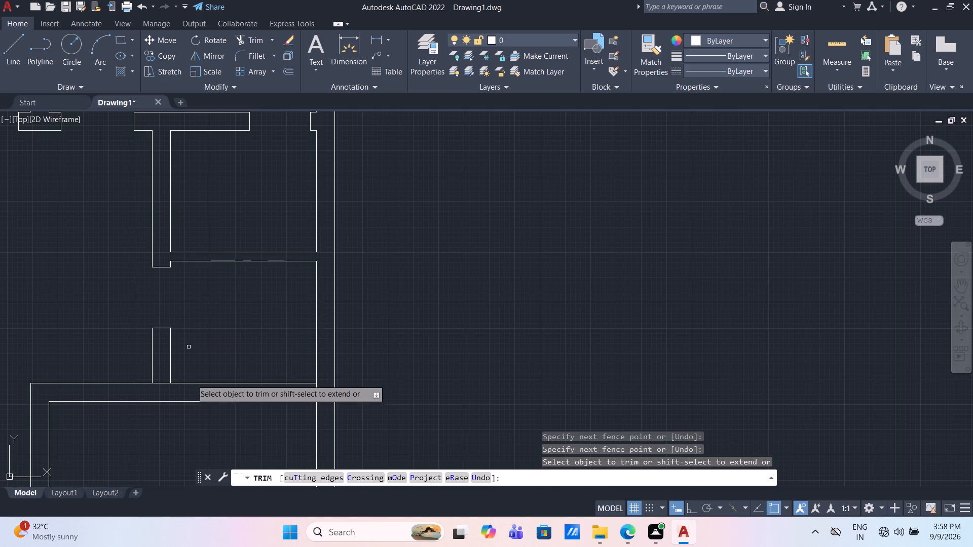
Trim the leftover line segments where the short wall stub and the right outer wall meet the horizontal wall below.
click(161, 383)
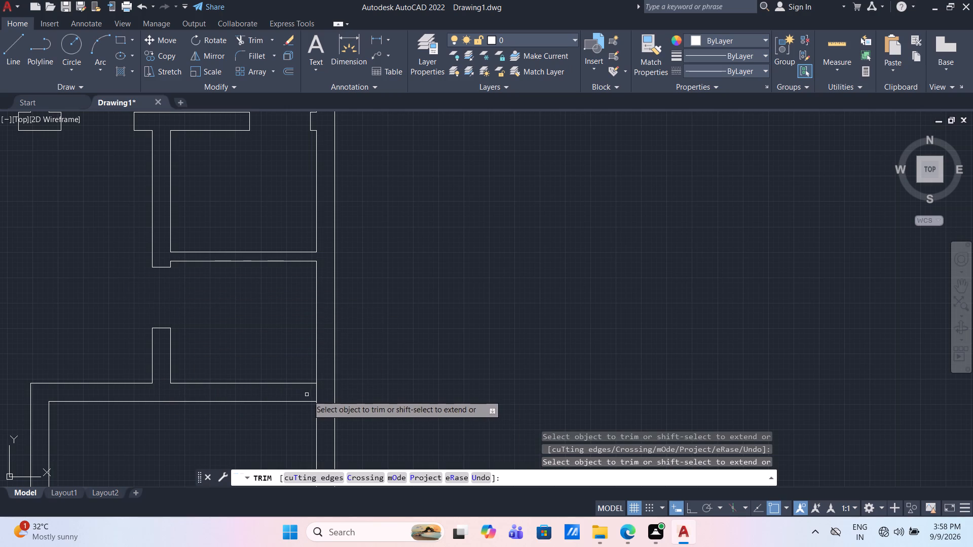
click(316, 394)
scroll(419, 332, down, 1)
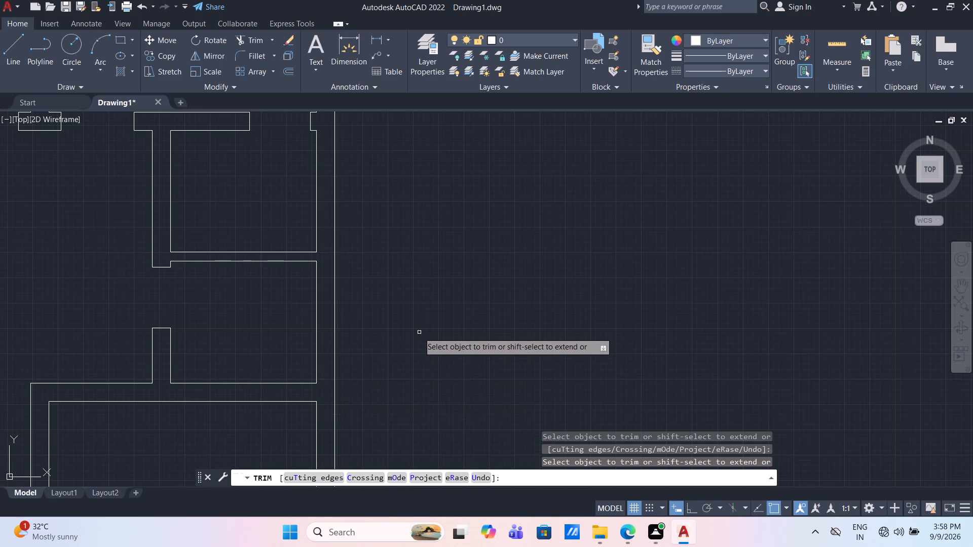
scroll(419, 332, down, 2)
middle_drag(423, 354, 365, 270)
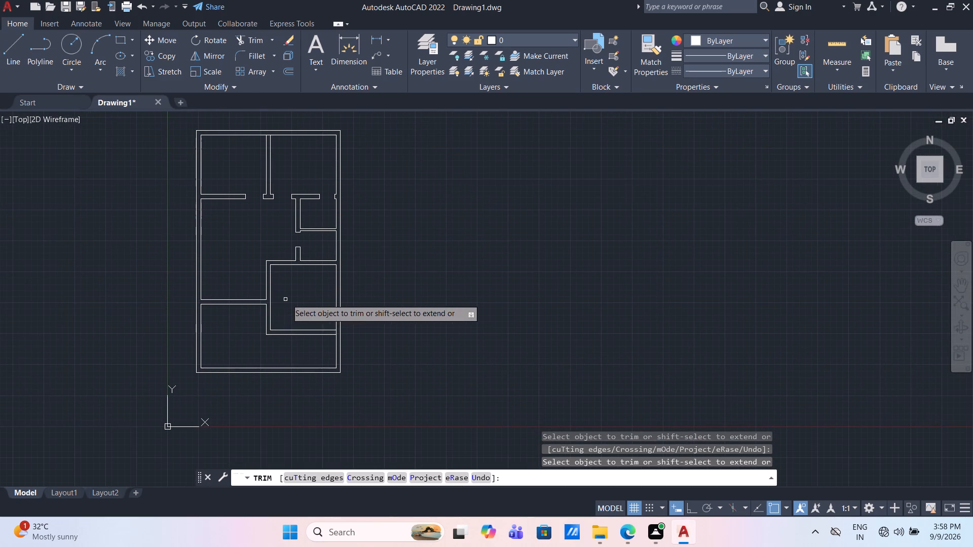
scroll(286, 299, up, 2)
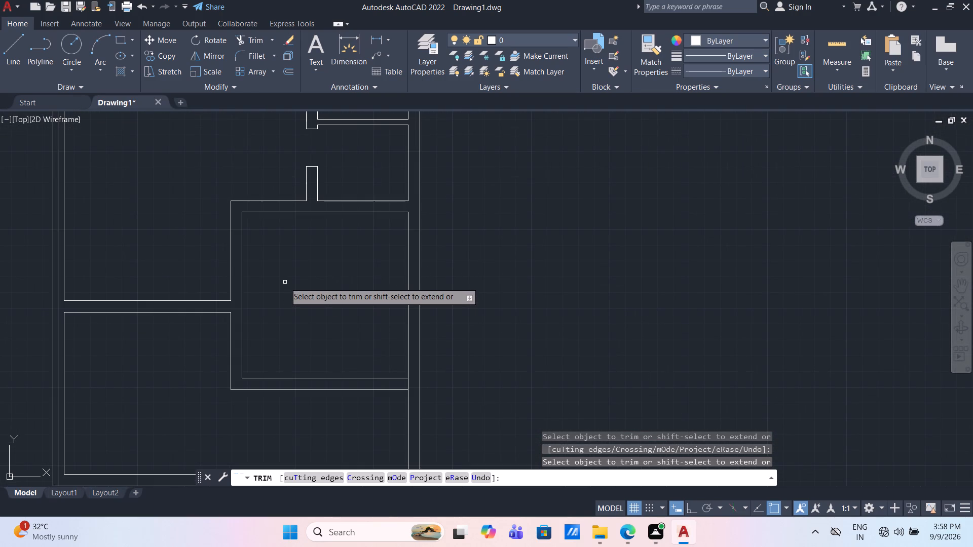
key(Escape)
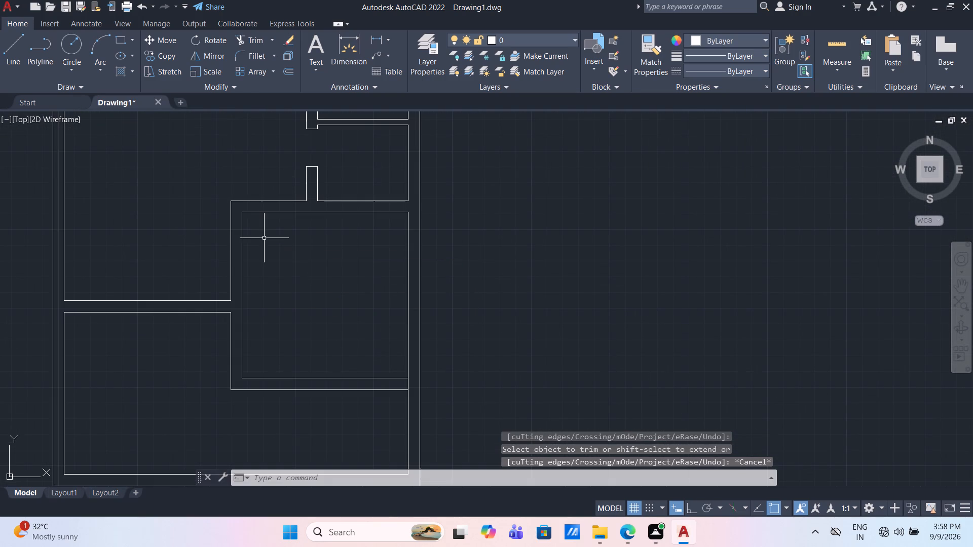
Draw a short vertical line across the 9" wall above the square room, starting at the room's upper-left inner corner.
scroll(268, 238, up, 1)
middle_drag(268, 238, 270, 306)
scroll(272, 306, up, 1)
middle_drag(272, 306, 280, 338)
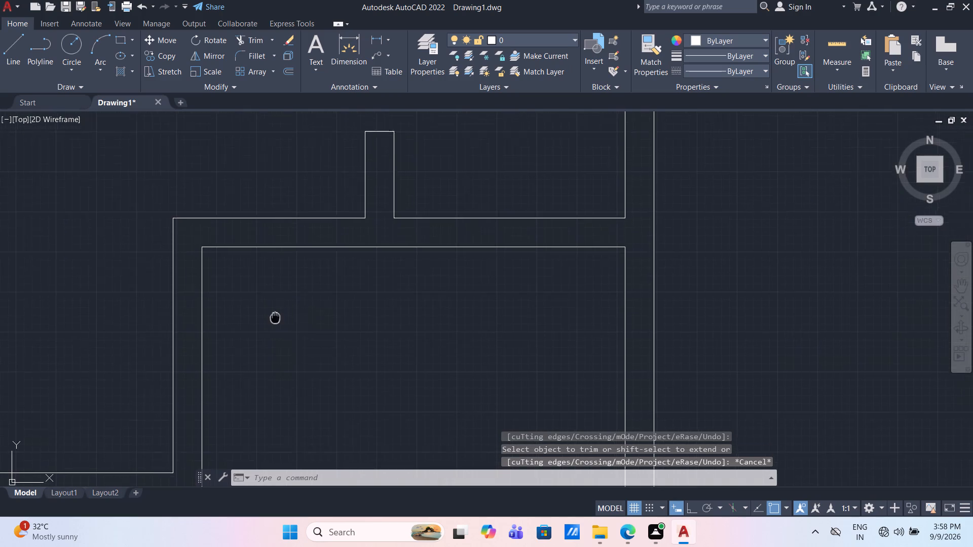
middle_drag(280, 338, 280, 340)
click(7, 46)
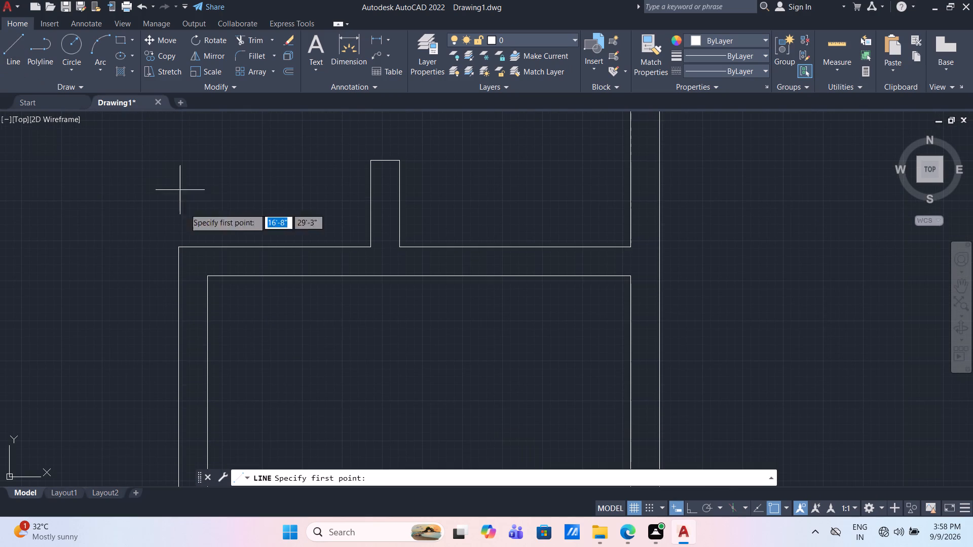
click(208, 277)
click(210, 246)
key(Escape)
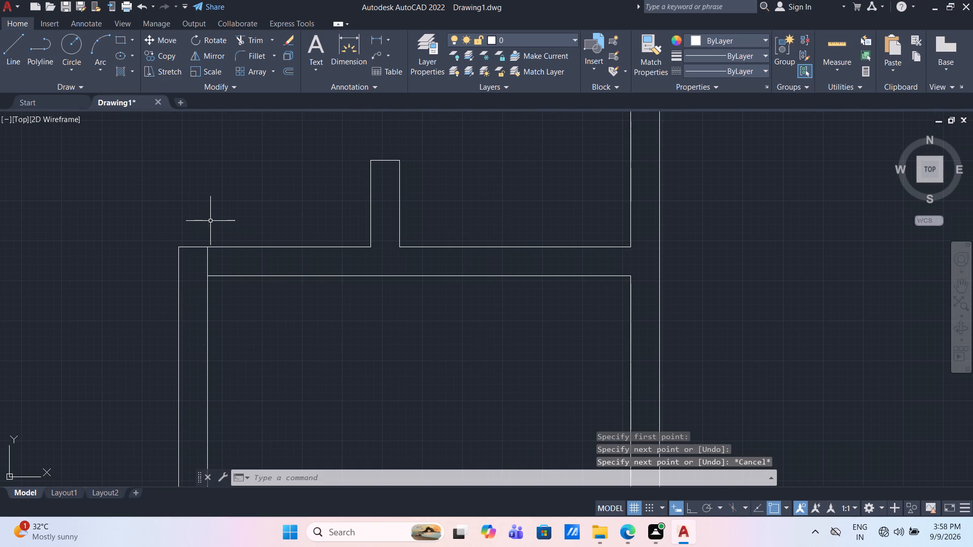
Move the short vertical line 3" to the right, away from the square room's corner, as the first jamb.
click(208, 260)
key(m)
key(Return)
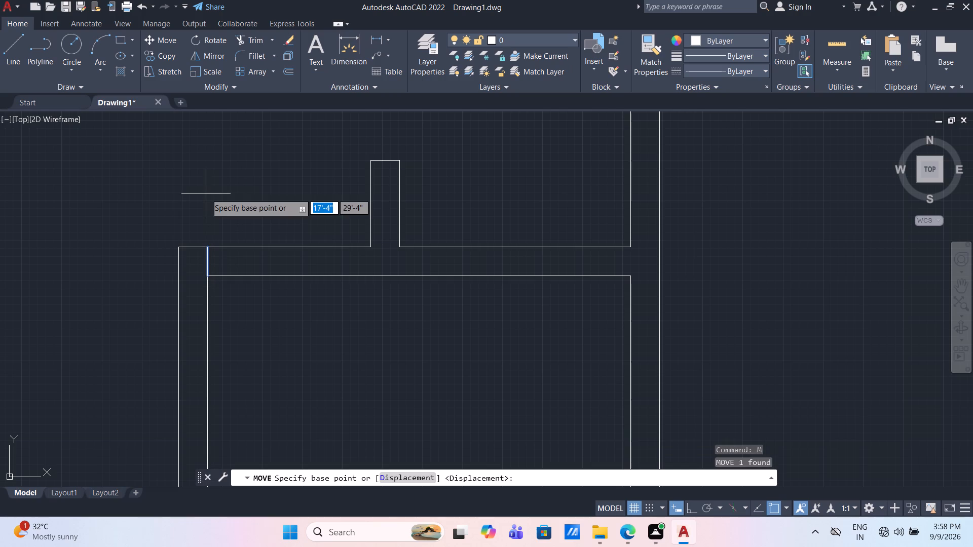
click(208, 277)
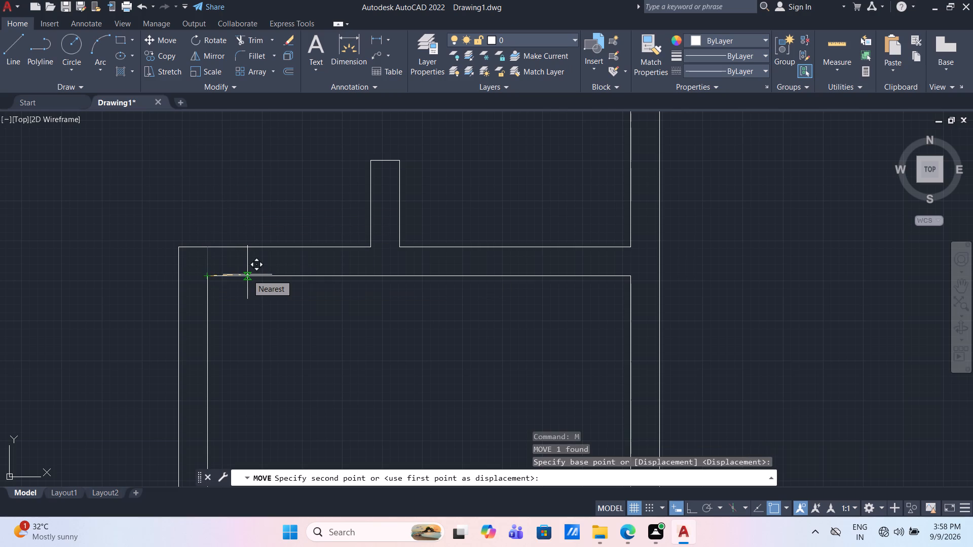
key(3)
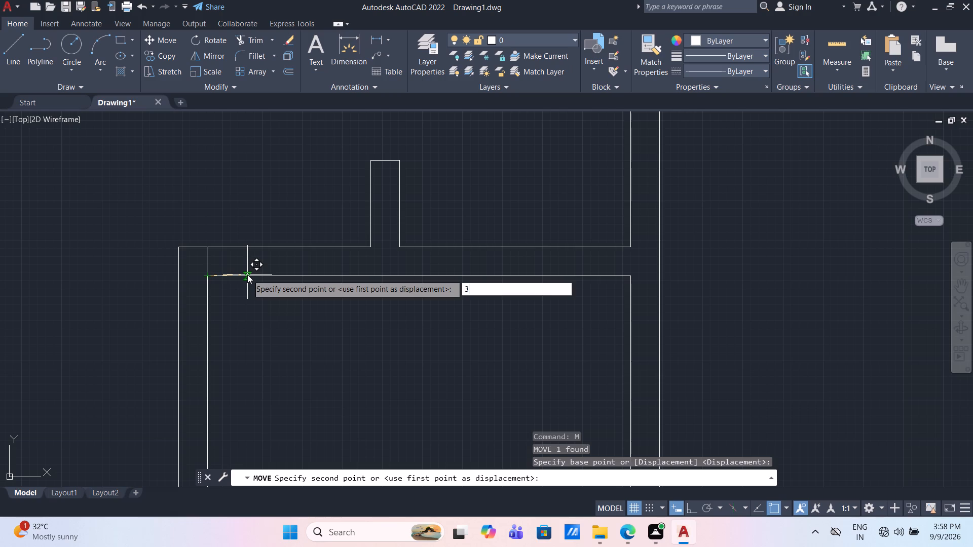
key(shift+quotedbl)
key(Return)
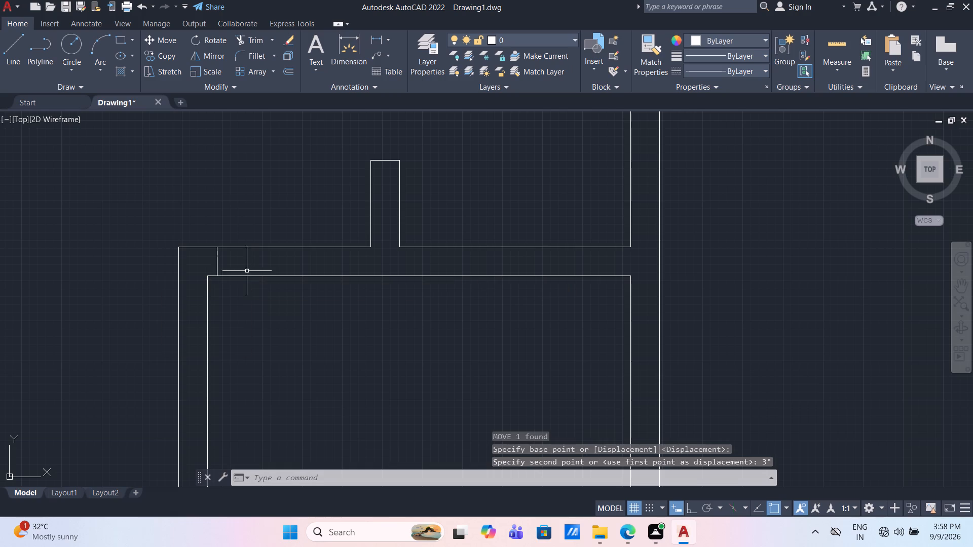
Offset the first jamb line above the square room 3' to the right to create the second jamb.
key(o)
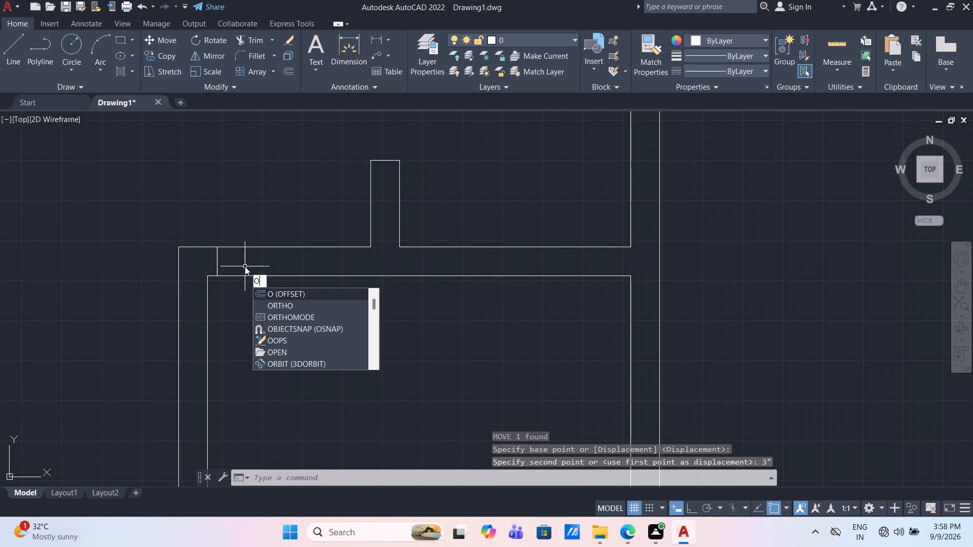
key(Return)
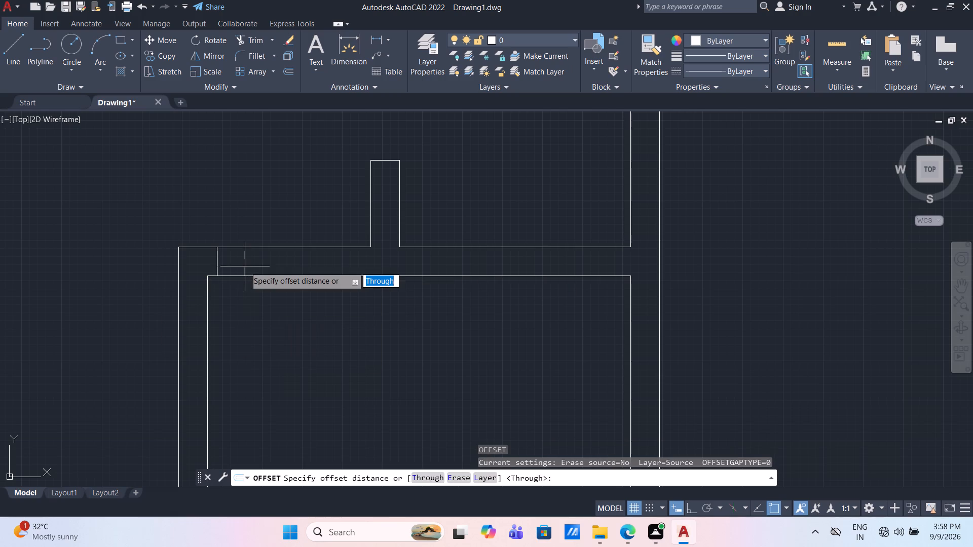
key(Return)
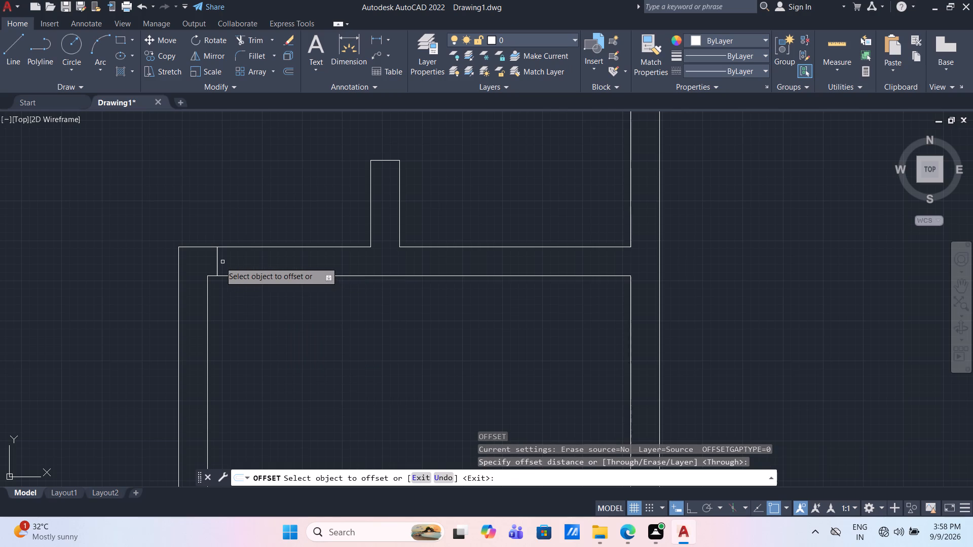
click(217, 262)
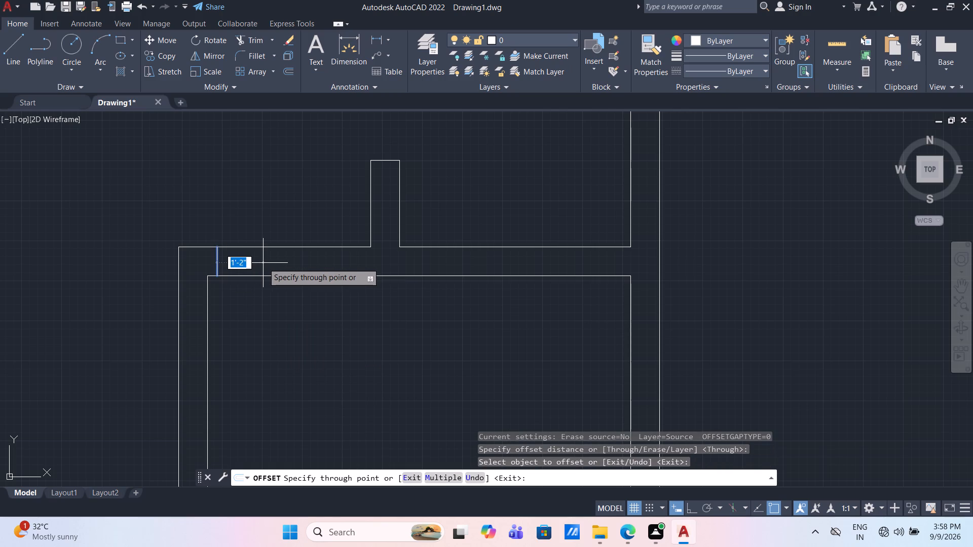
text(3')
key(Return)
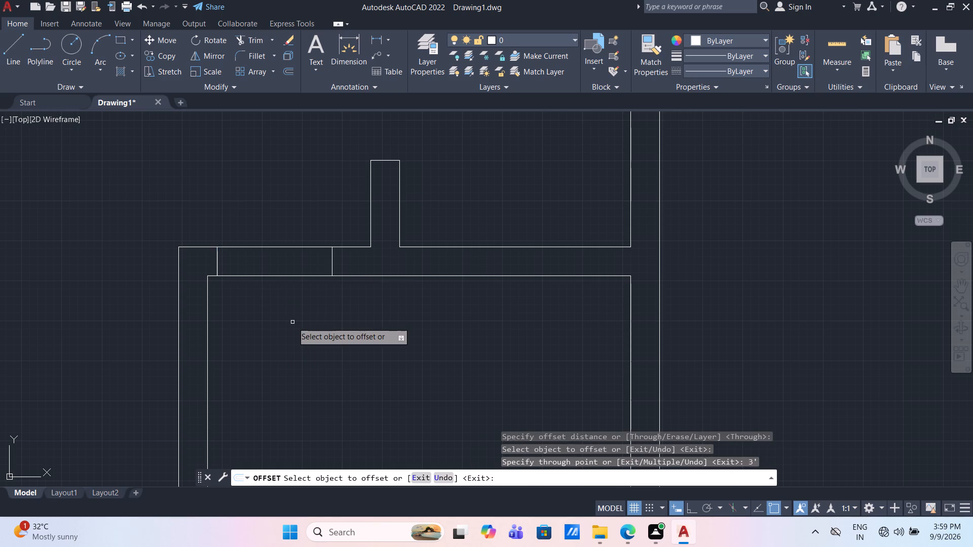
key(Escape)
Trim both wall lines between the two jambs to open the doorway into the square room.
text(tr)
key(Return)
drag(290, 322, 284, 324)
click(256, 208)
scroll(258, 216, down, 4)
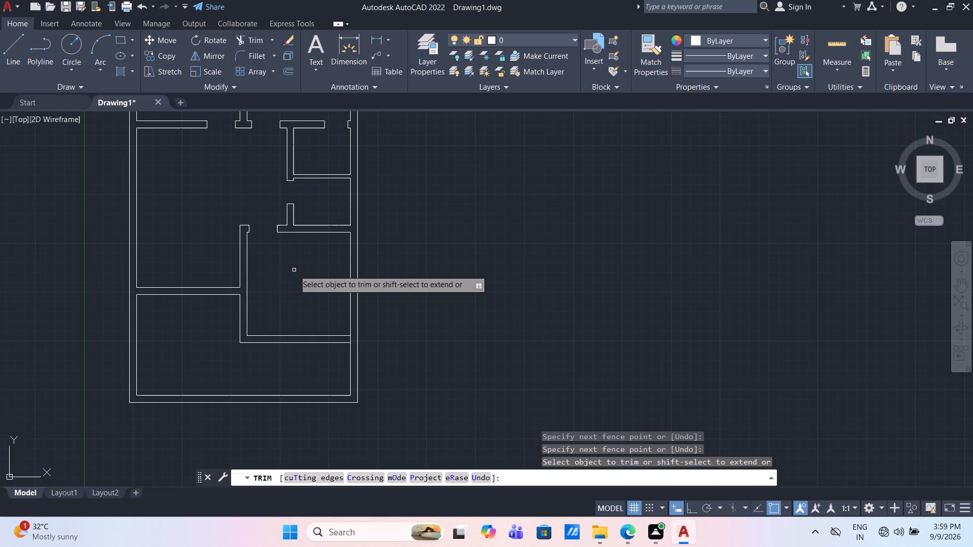
scroll(285, 269, down, 2)
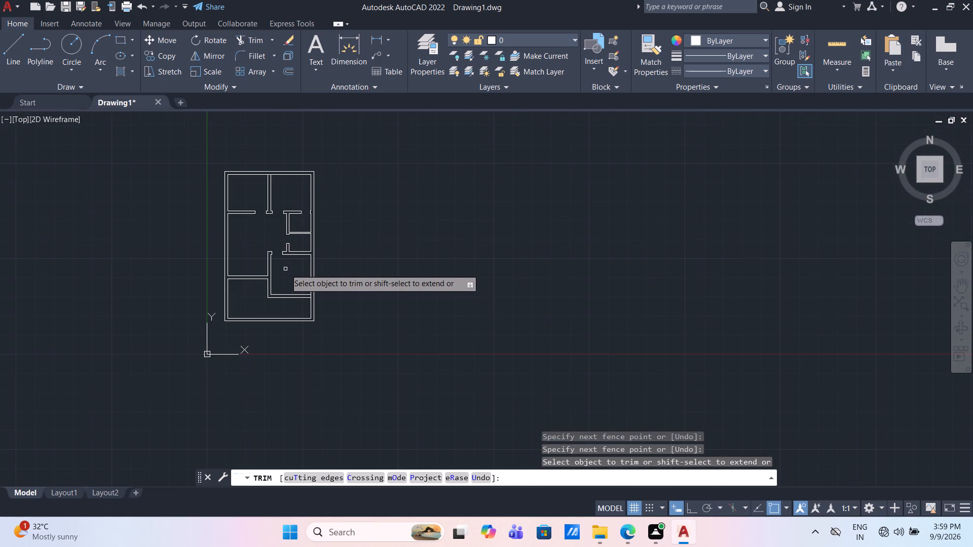
scroll(270, 297, up, 1)
scroll(227, 293, up, 1)
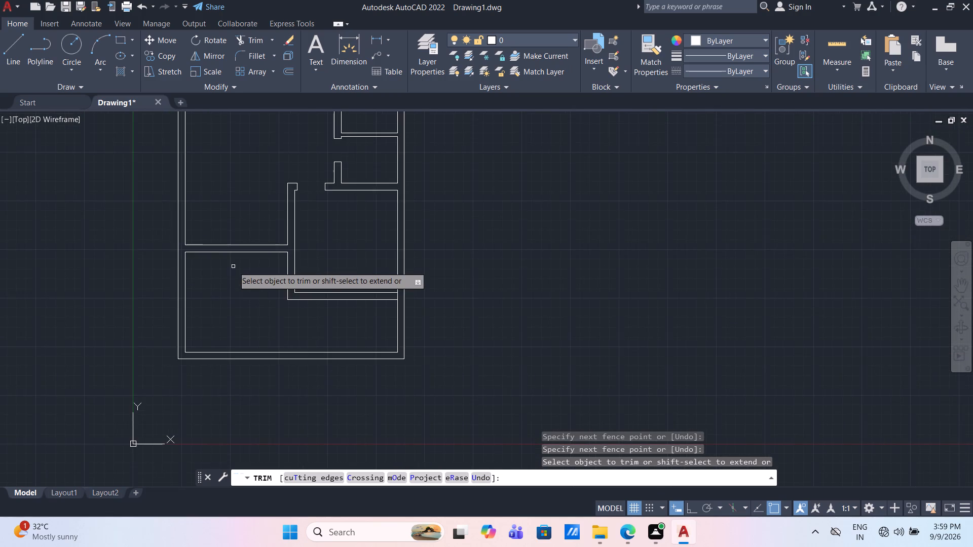
scroll(234, 266, up, 2)
scroll(286, 265, up, 1)
middle_drag(286, 265, 279, 321)
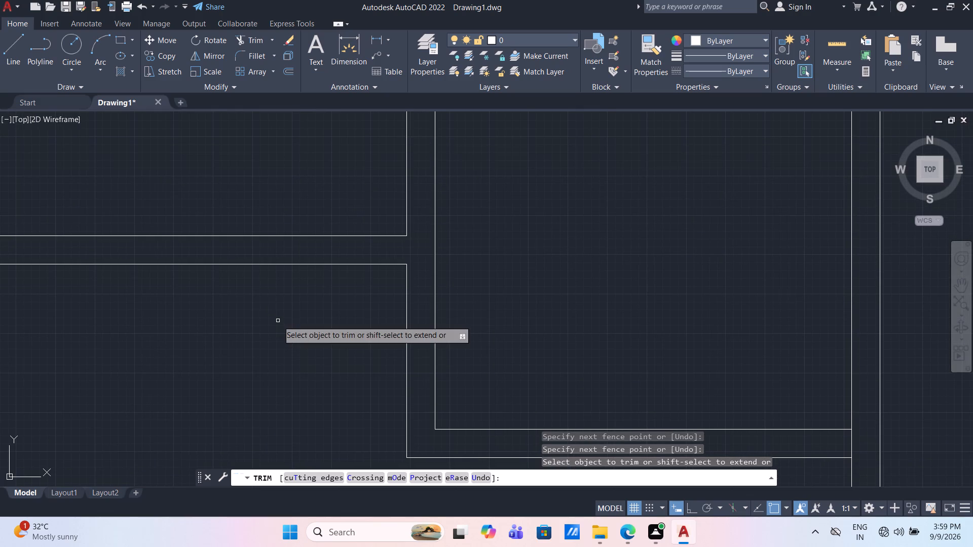
key(Escape)
Draw a short vertical line closing the right end of the 9" horizontal wall left of the square room.
click(21, 41)
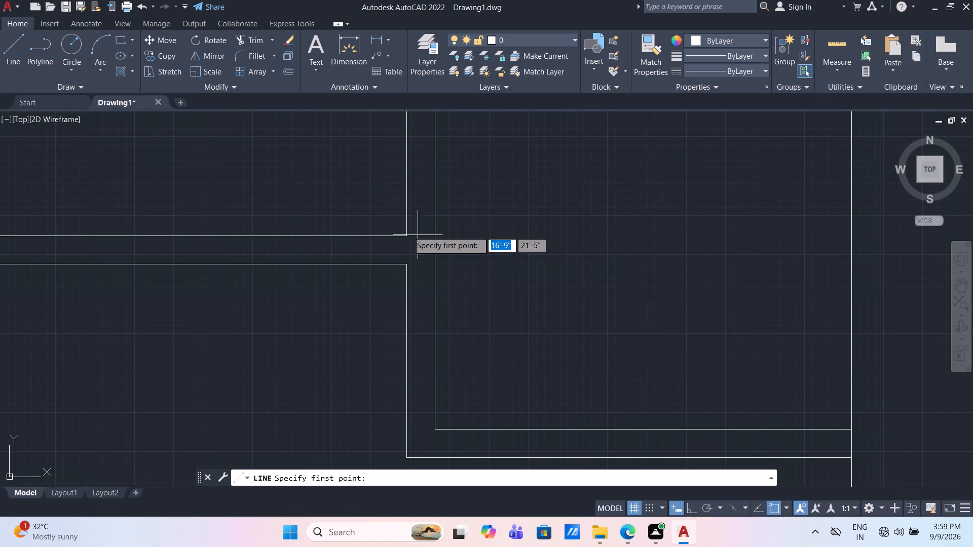
click(407, 235)
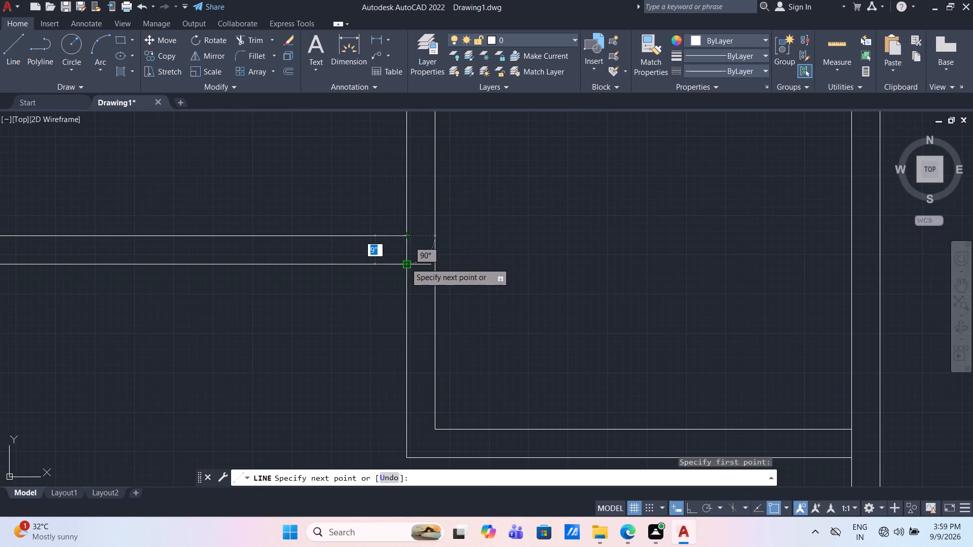
click(405, 263)
key(Escape)
Move the short vertical line 3" to the left, along the horizontal wall, as the opening's first jamb.
click(406, 252)
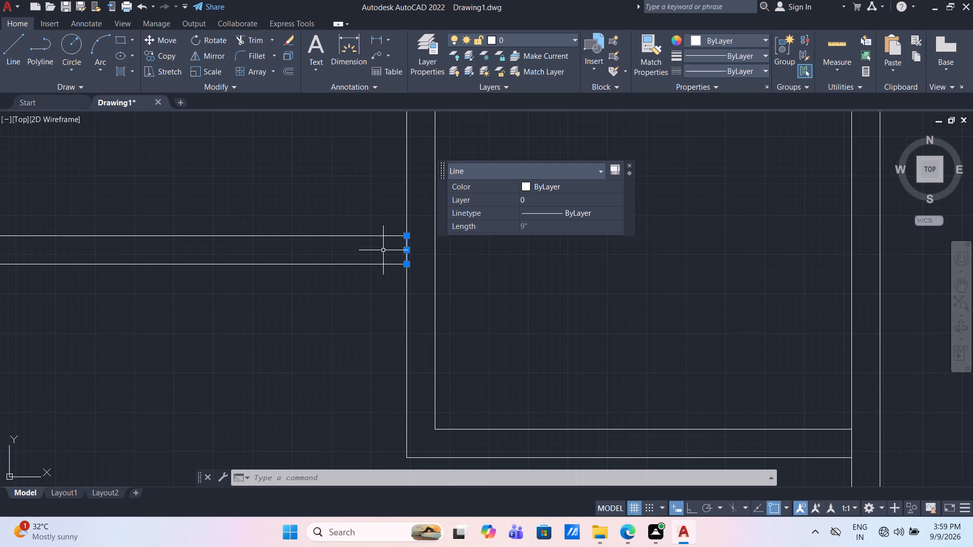
key(m)
key(Return)
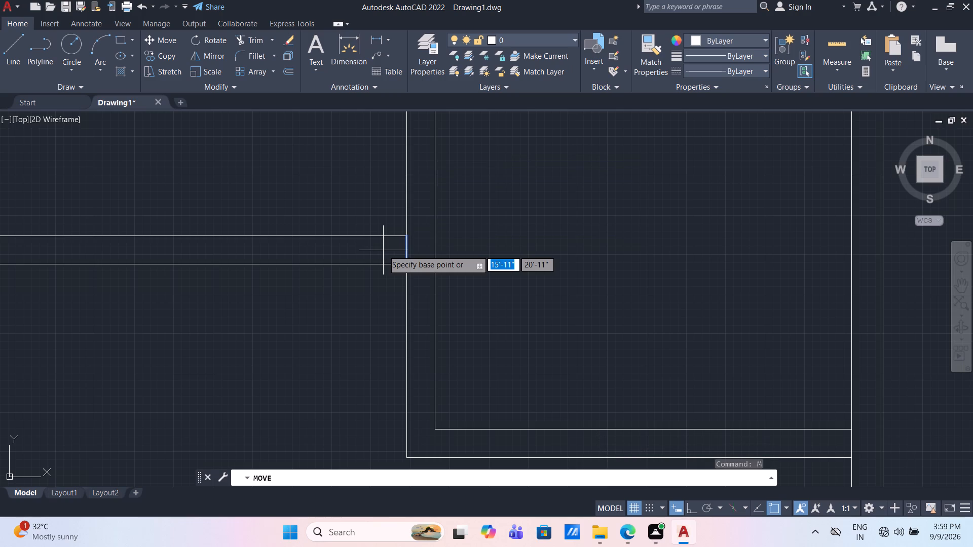
click(406, 262)
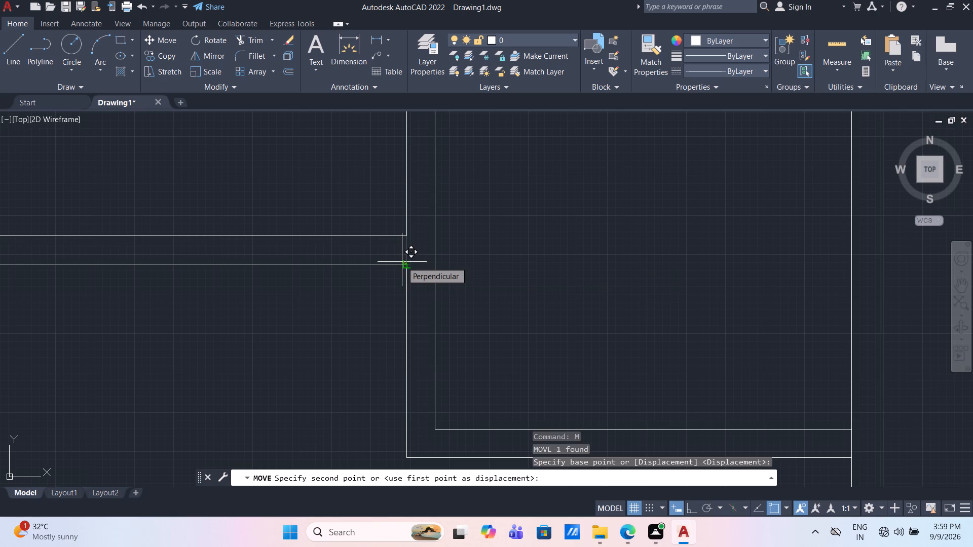
text(3")
key(Return)
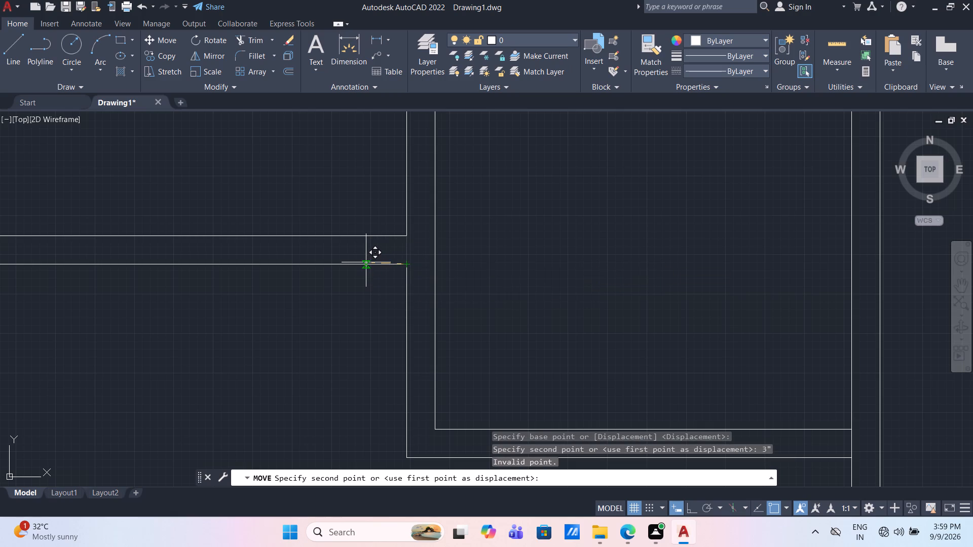
key(3)
key(shift+quotedbl)
key(Return)
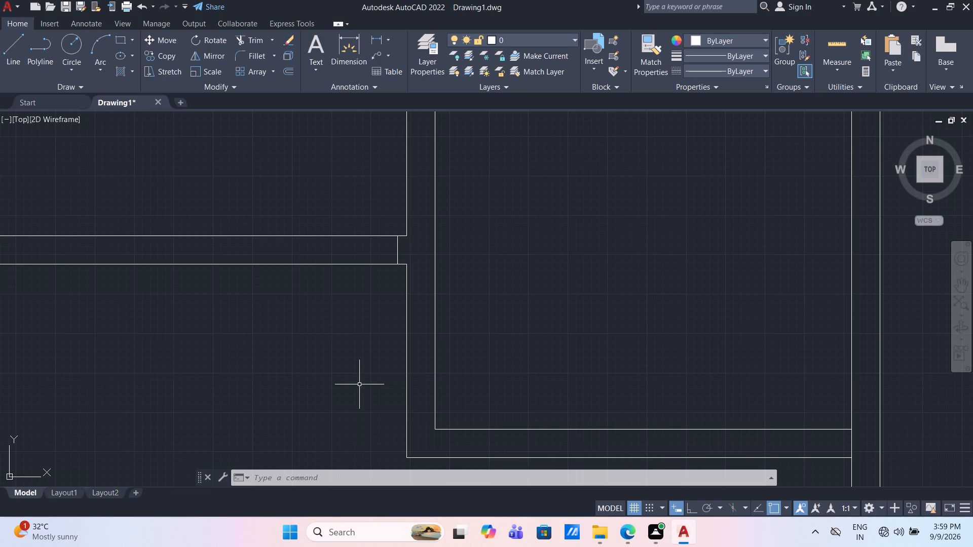
Offset the moved jamb line 4' to the left along the horizontal wall.
text(of)
key(Return)
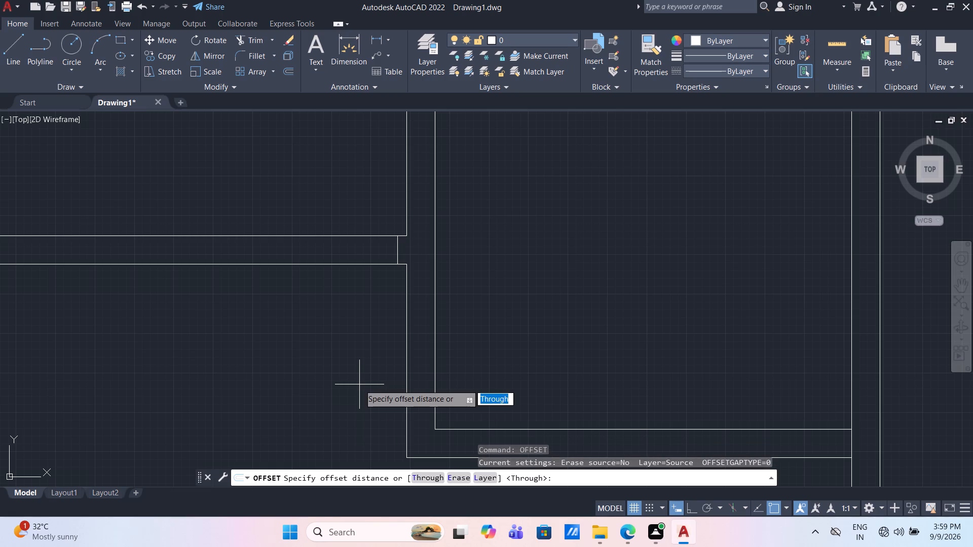
key(Return)
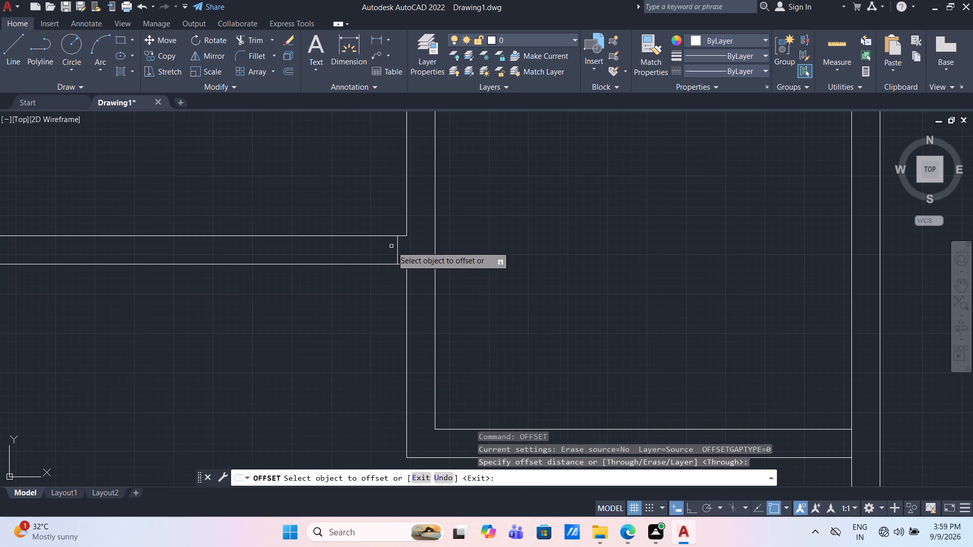
click(397, 246)
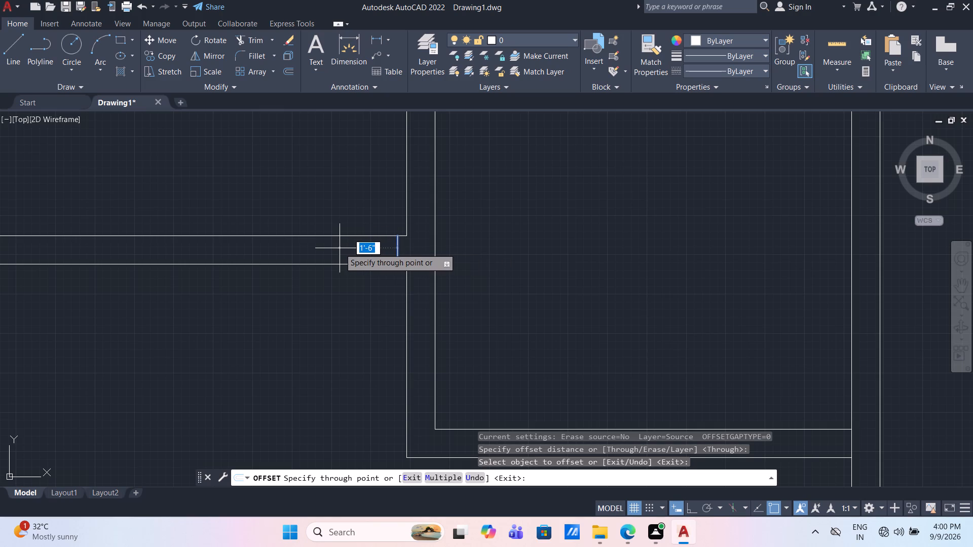
key(4)
key(apostrophe)
key(Return)
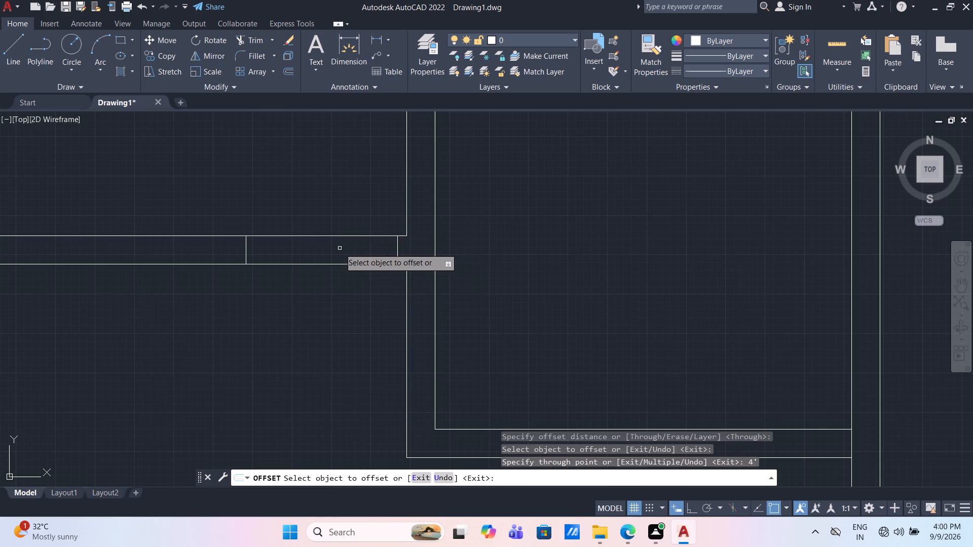
Offset the new left jamb line a further 1' to the left along the same wall.
scroll(333, 279, down, 1)
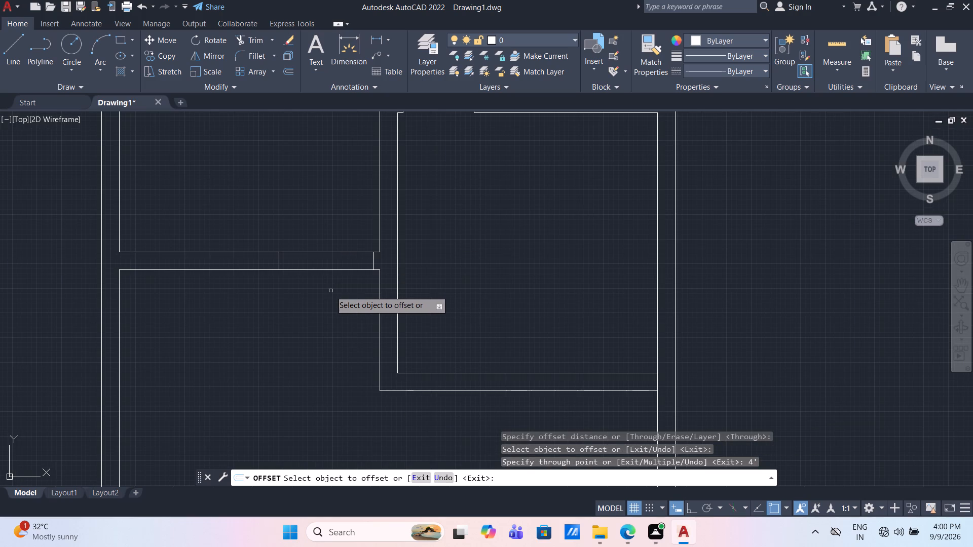
click(278, 265)
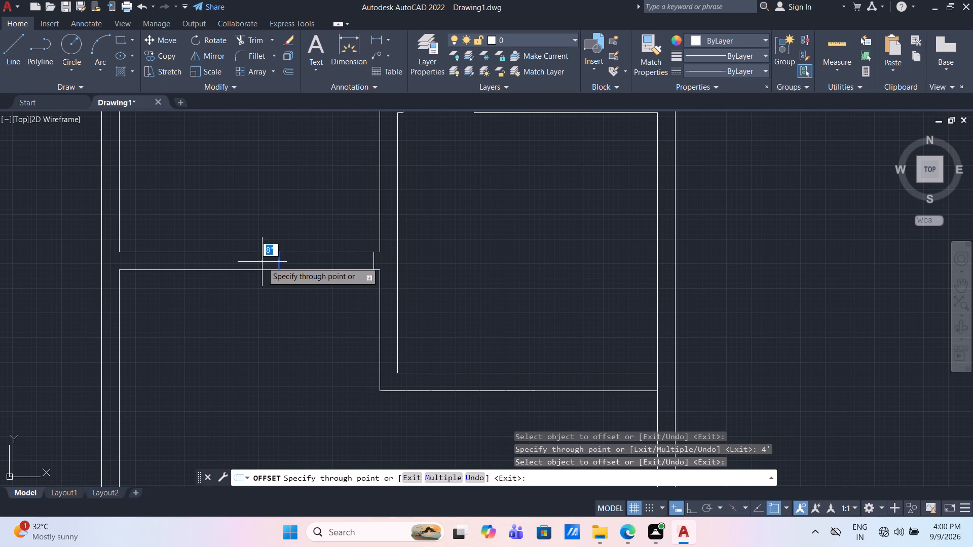
text(1')
key(Return)
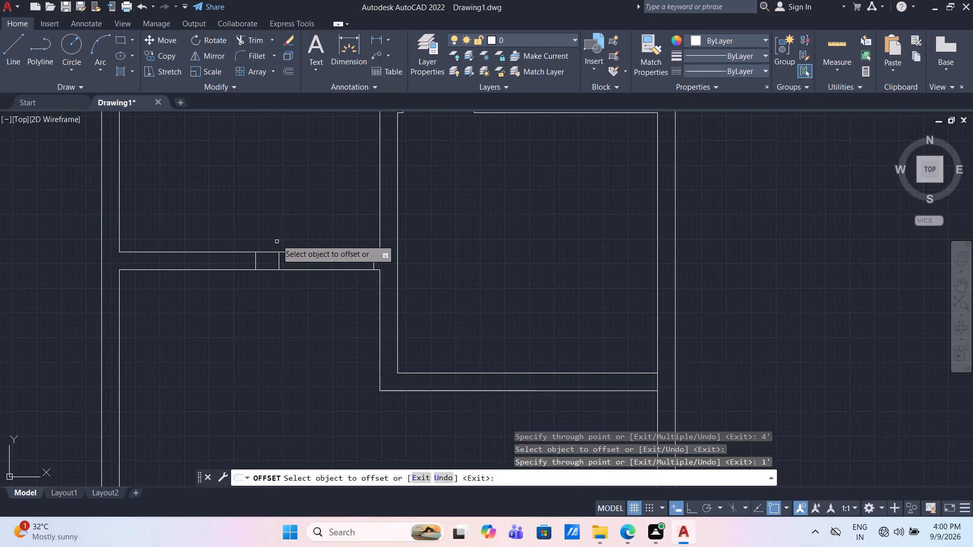
scroll(262, 227, up, 1)
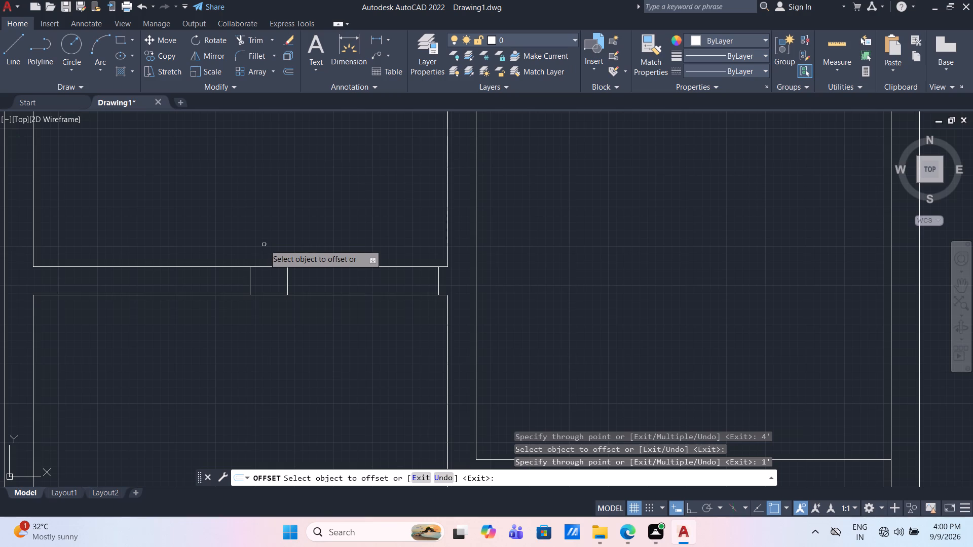
scroll(267, 248, up, 1)
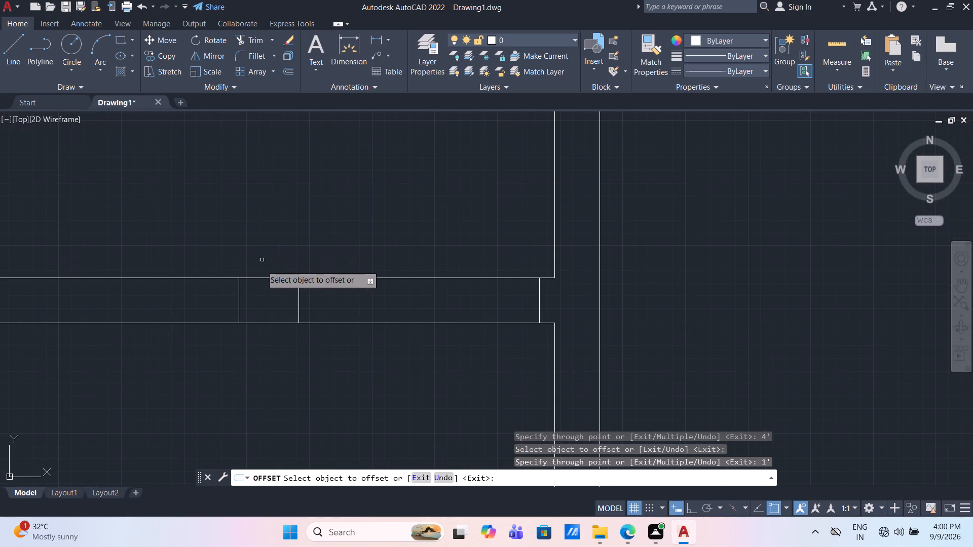
key(Escape)
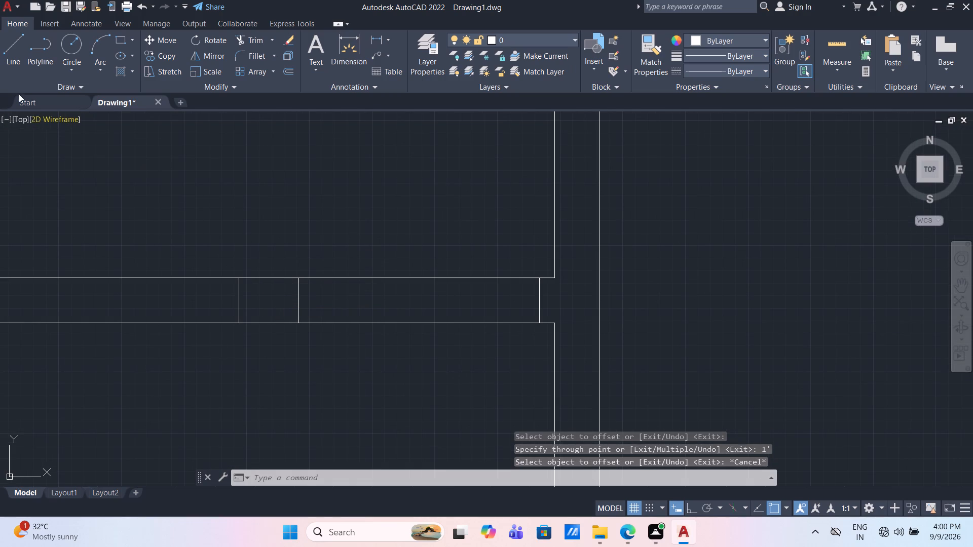
Draw a horizontal line joining the midpoints of the two jamb lines spaced 1' apart.
click(13, 48)
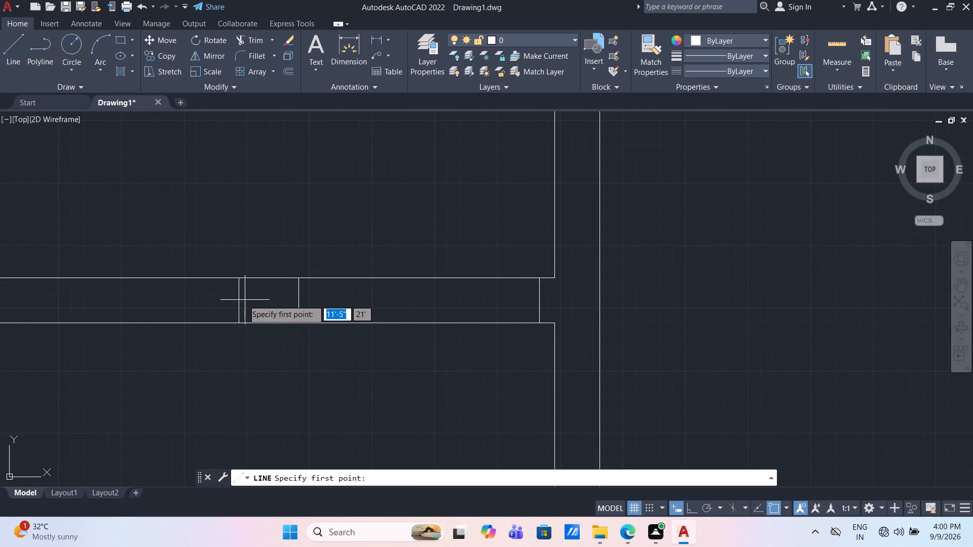
click(237, 301)
click(300, 299)
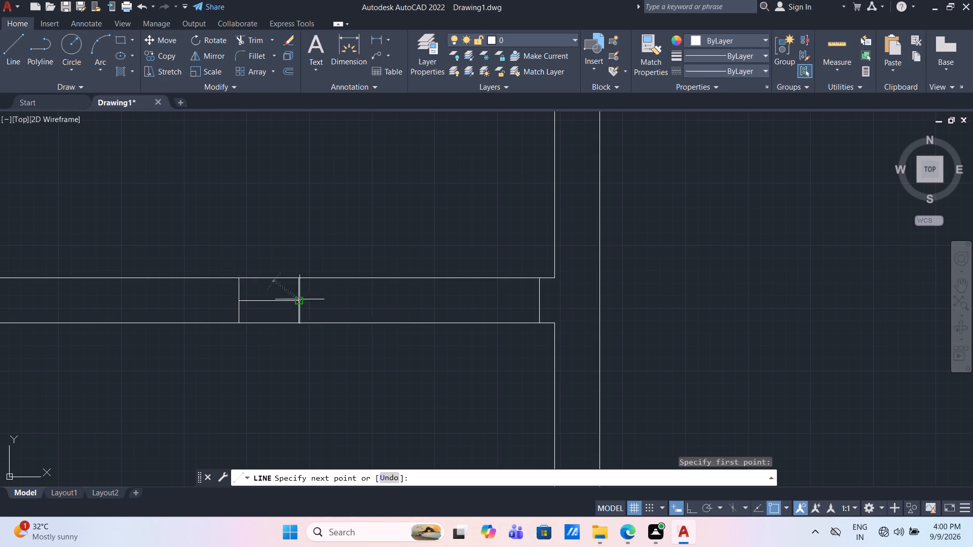
key(Escape)
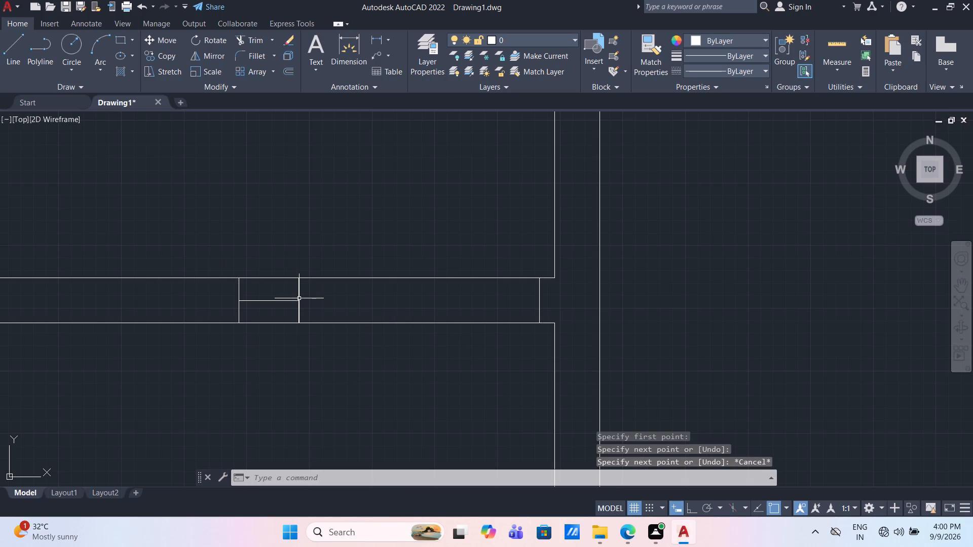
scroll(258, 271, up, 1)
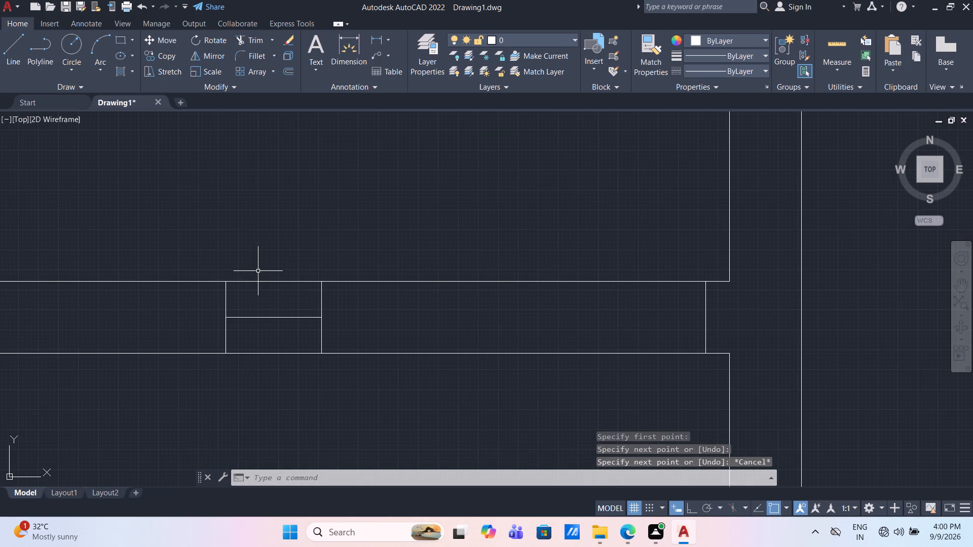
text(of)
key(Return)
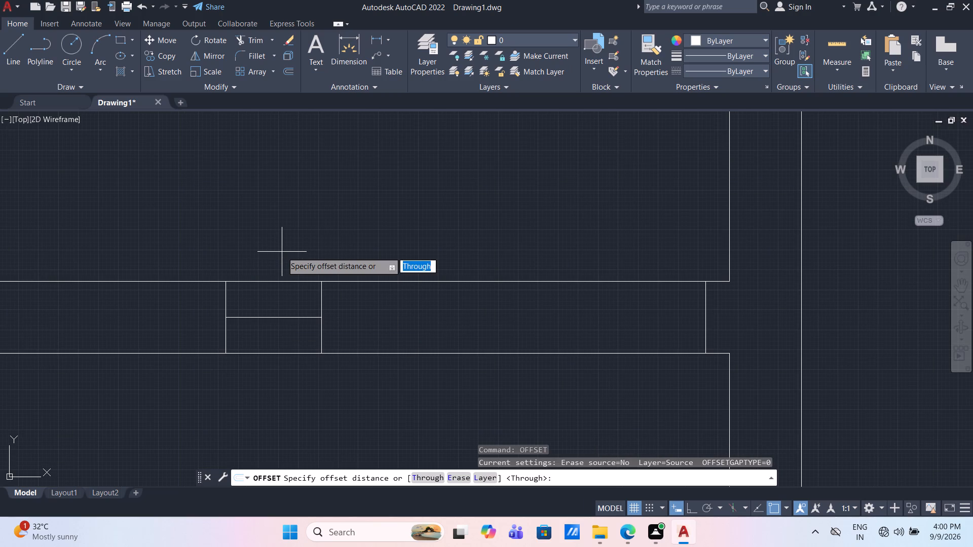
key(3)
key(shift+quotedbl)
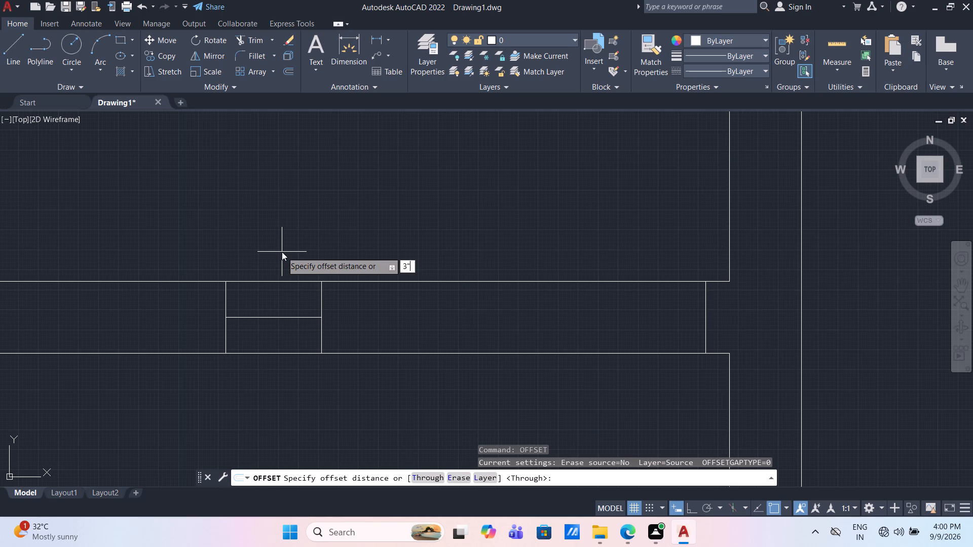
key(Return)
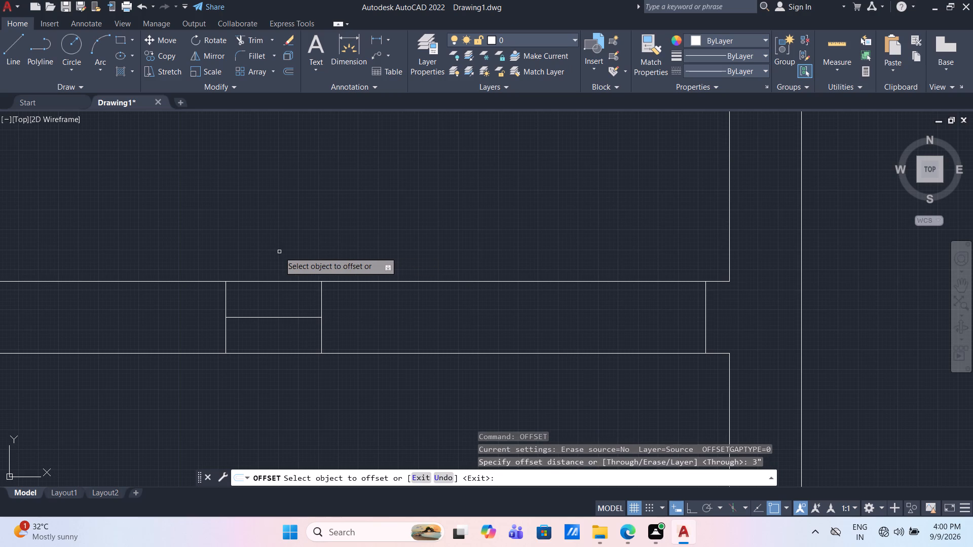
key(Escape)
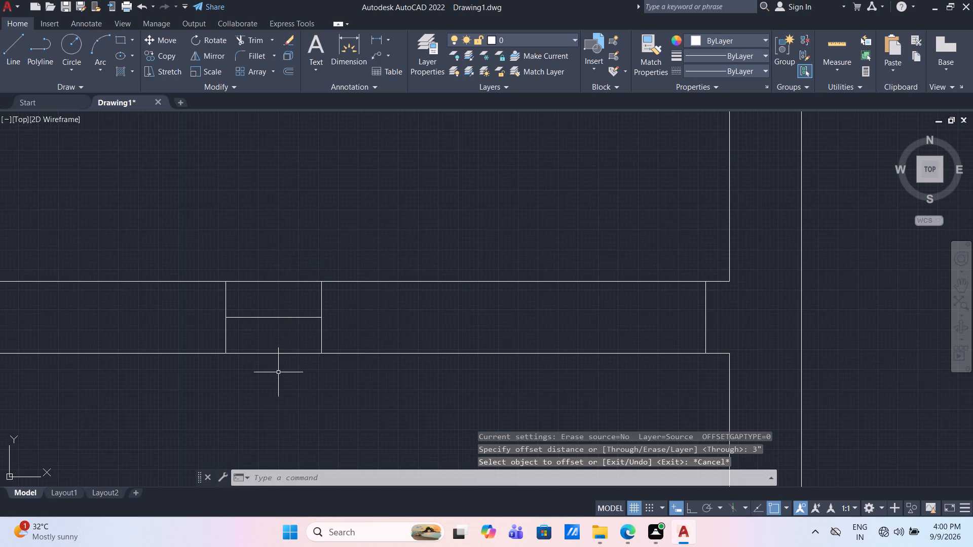
Trim the lower wall line between the two jamb lines spaced 1' apart.
text(tr)
key(Return)
click(276, 372)
click(281, 324)
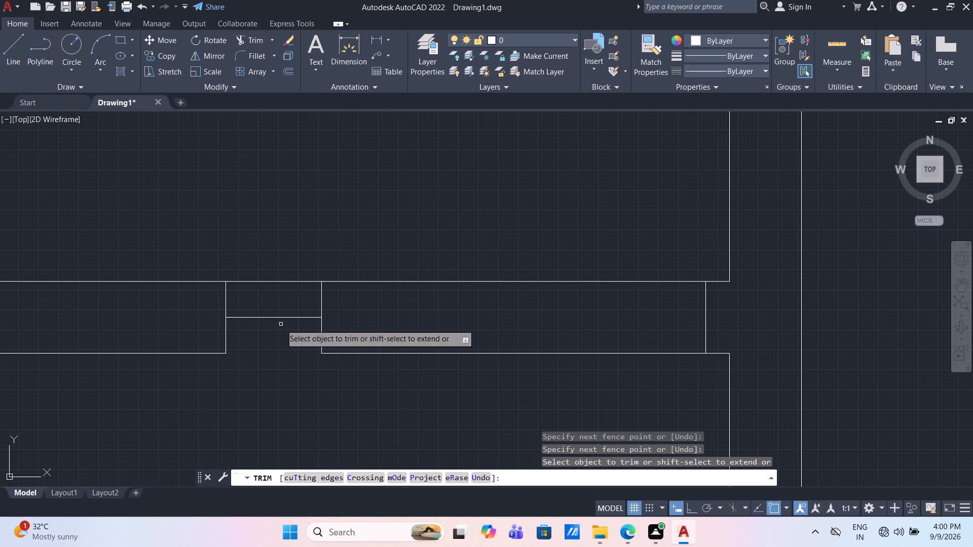
Trim both wall lines across the 4' opening and the lower half of that opening's left jamb line.
click(462, 395)
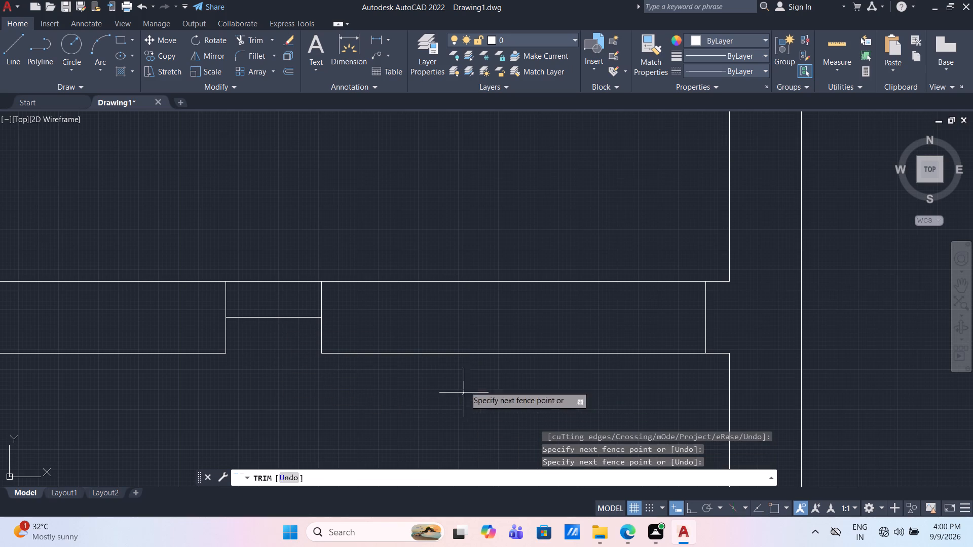
click(461, 263)
drag(362, 322, 350, 328)
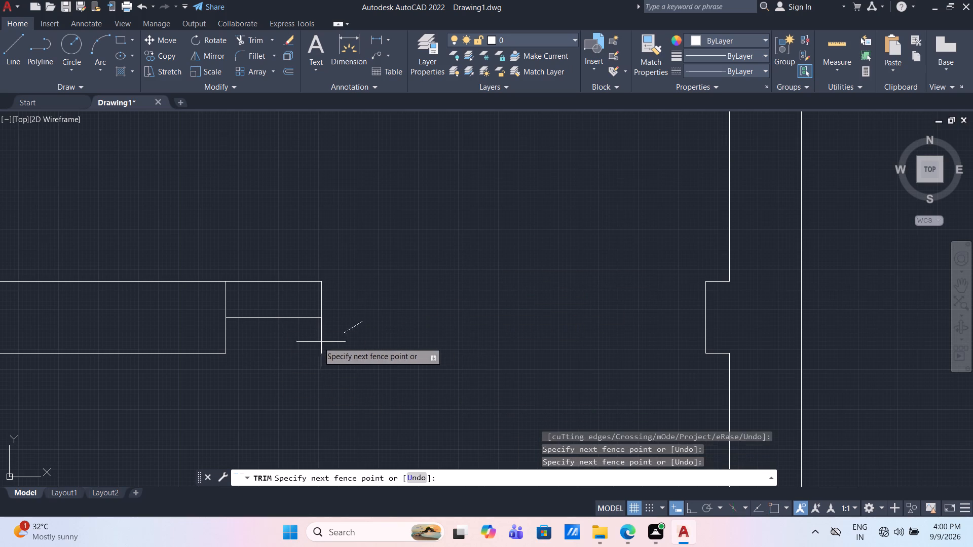
click(298, 342)
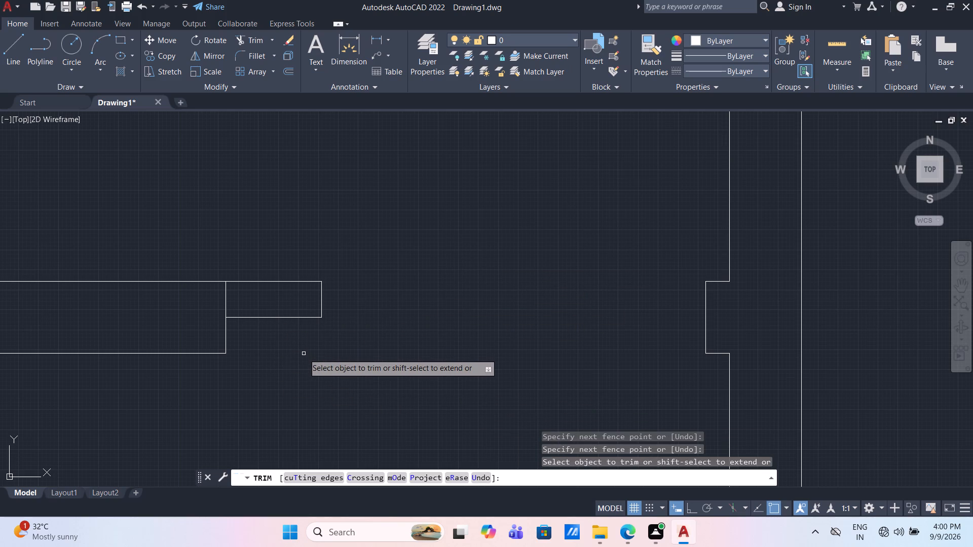
Draw a horizontal line along the wall's lower face from the far-left jamb's bottom end to the right jamb.
click(11, 52)
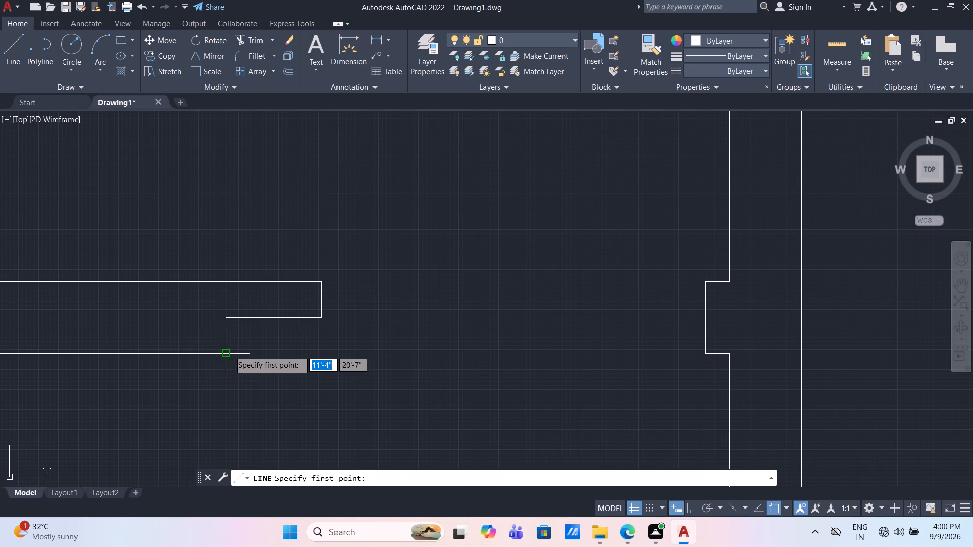
click(226, 350)
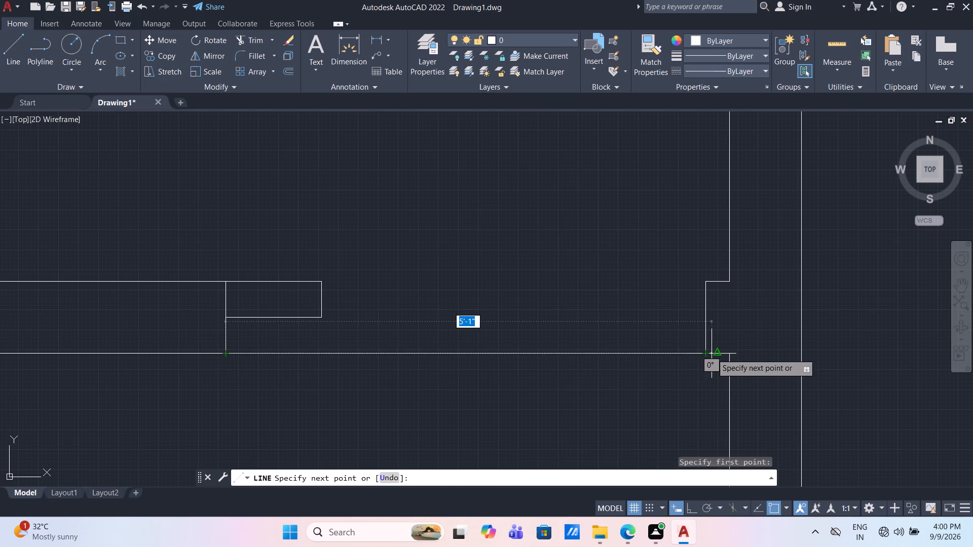
click(706, 356)
key(Escape)
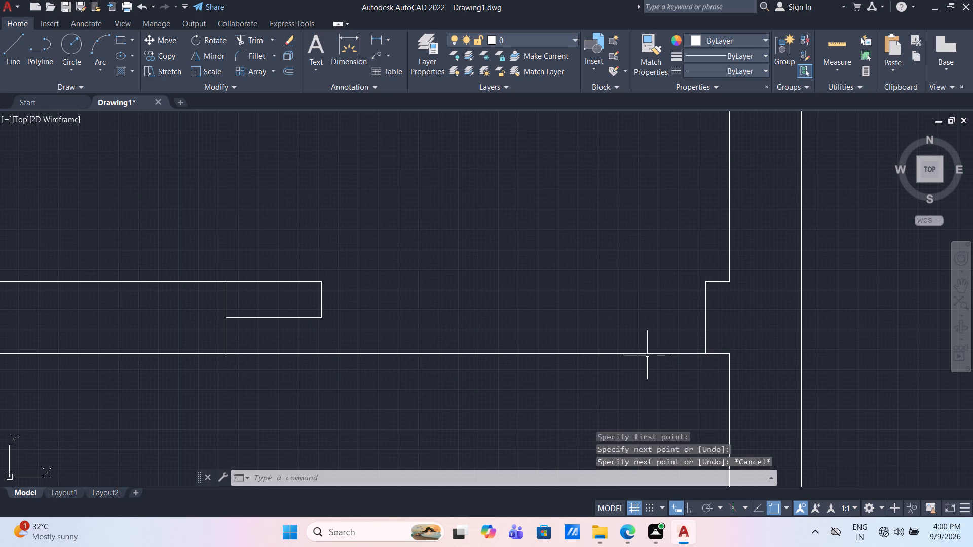
Examine the whole floor plan, looking over the rooms, walls and door openings.
scroll(482, 318, down, 4)
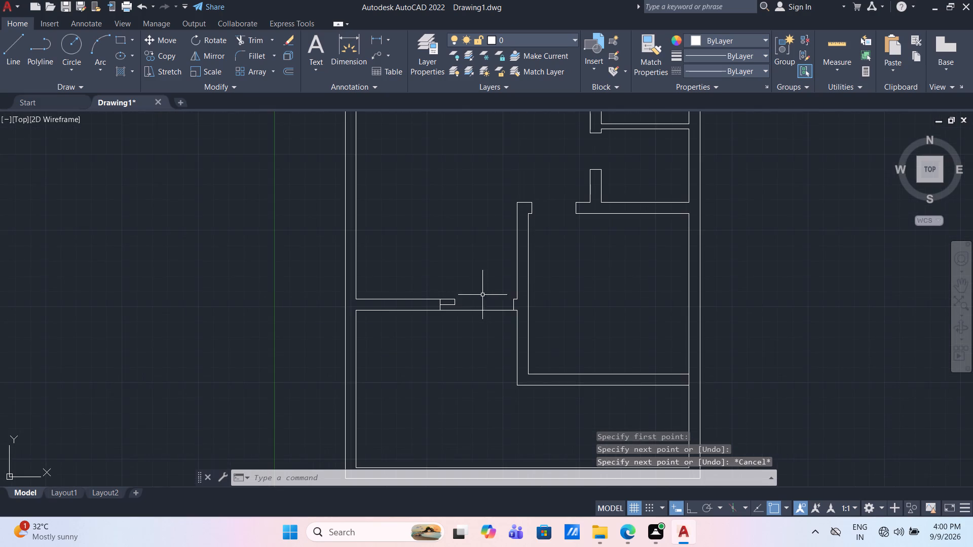
scroll(515, 283, down, 2)
middle_drag(595, 298, 504, 328)
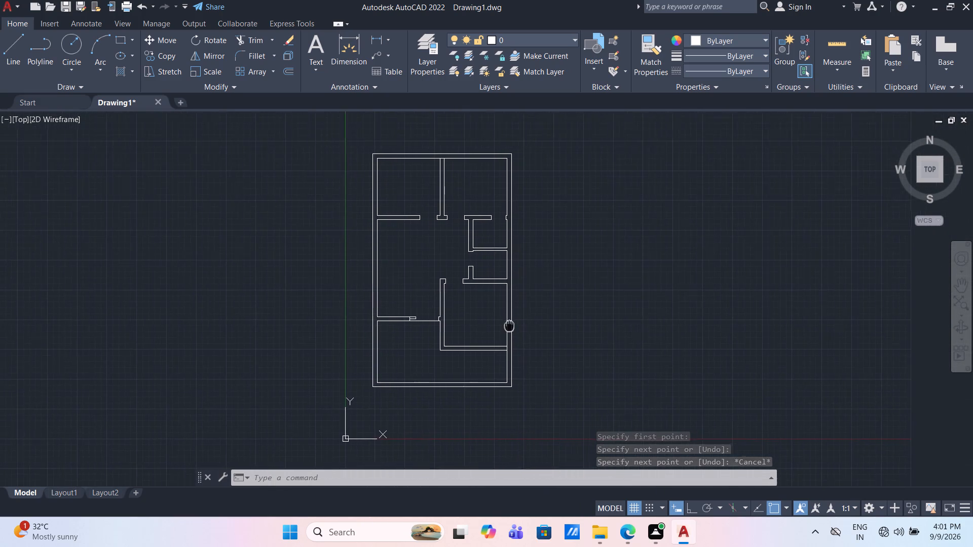
middle_drag(504, 328, 451, 341)
scroll(399, 342, up, 2)
middle_drag(414, 330, 410, 378)
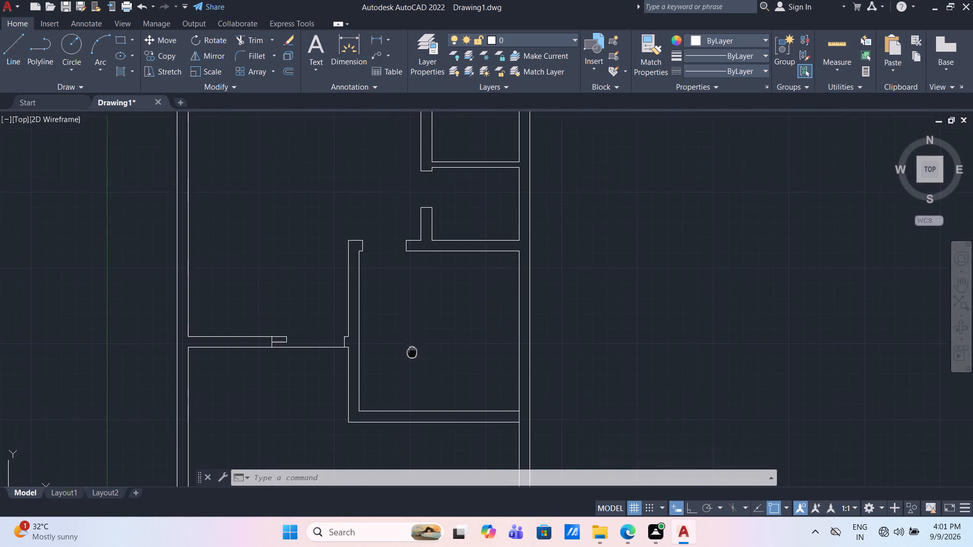
middle_drag(410, 378, 413, 458)
scroll(395, 302, down, 1)
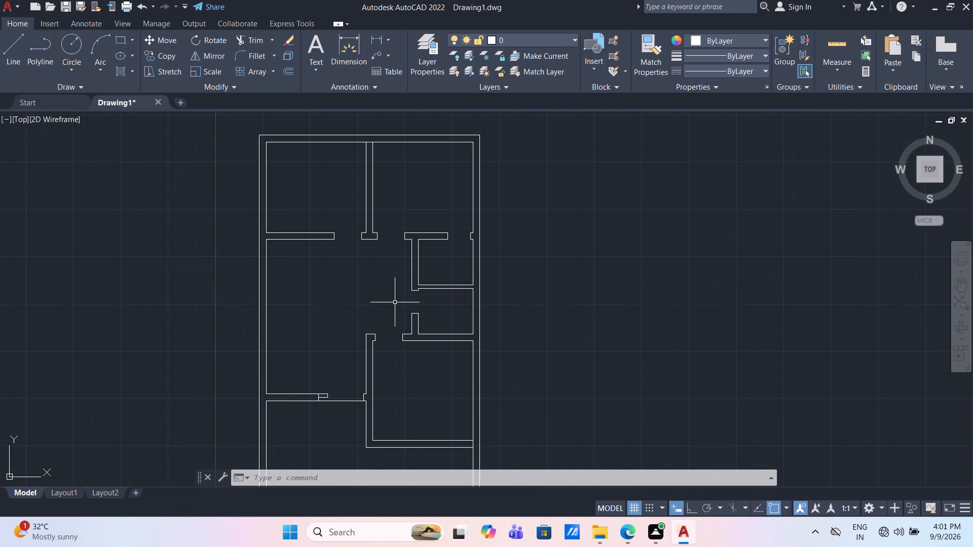
scroll(395, 302, down, 1)
middle_drag(394, 300, 386, 272)
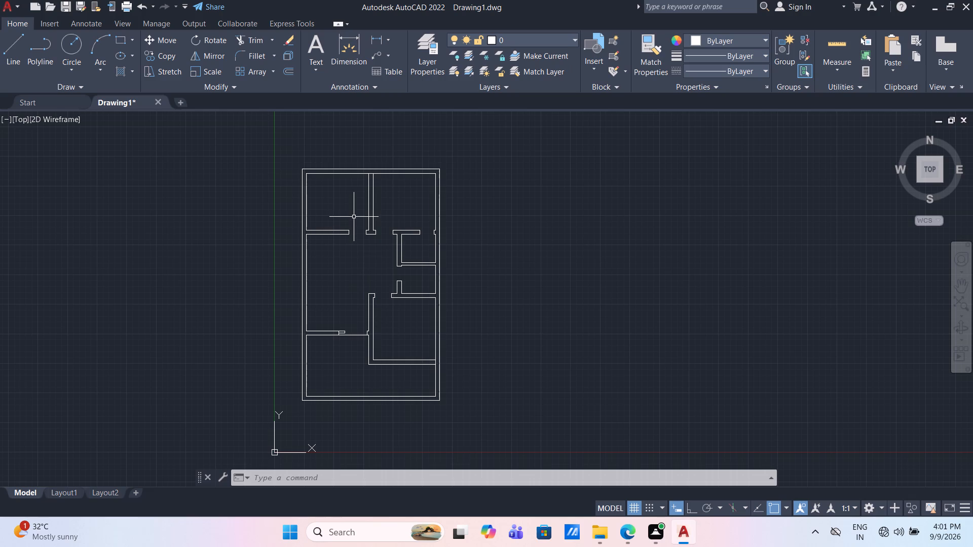
scroll(335, 206, up, 1)
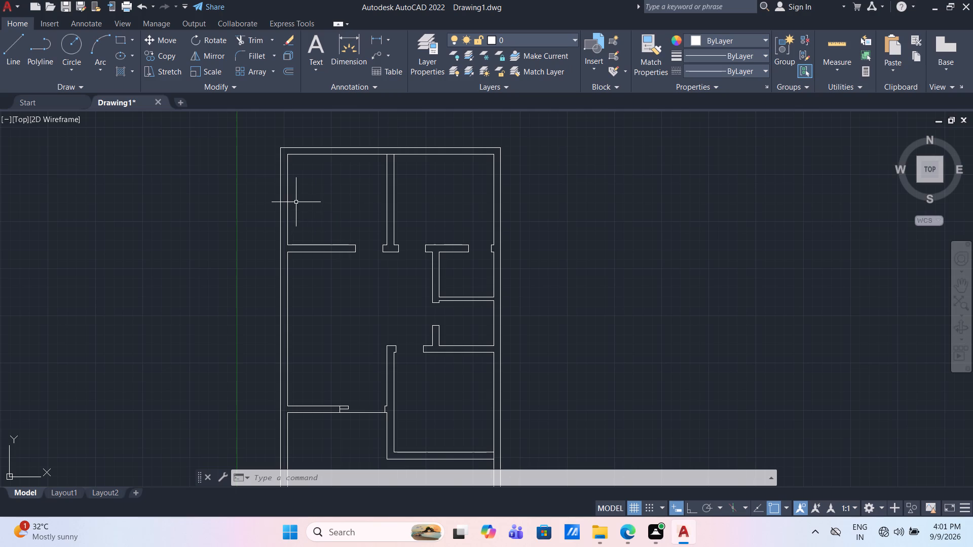
scroll(312, 218, up, 1)
middle_drag(317, 229, 314, 204)
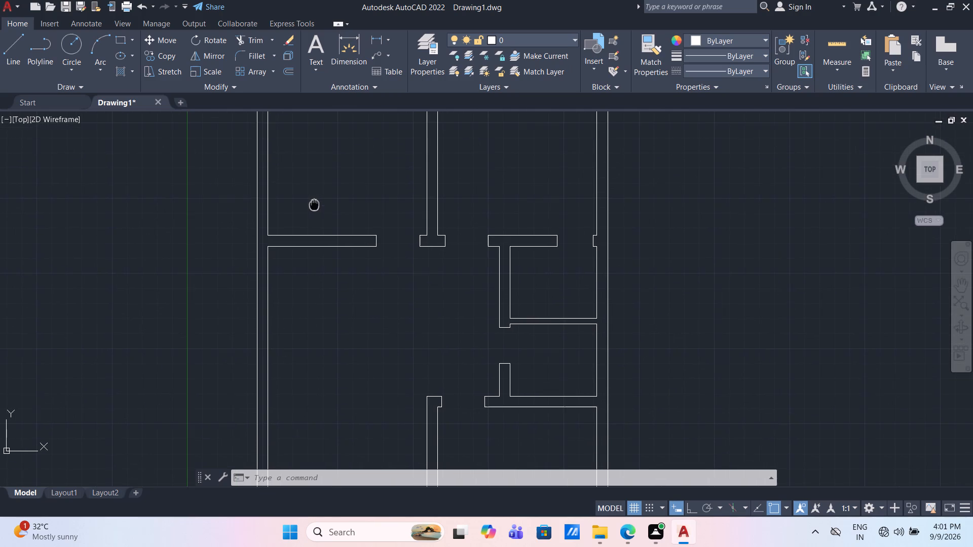
middle_drag(314, 204, 313, 203)
scroll(313, 203, down, 2)
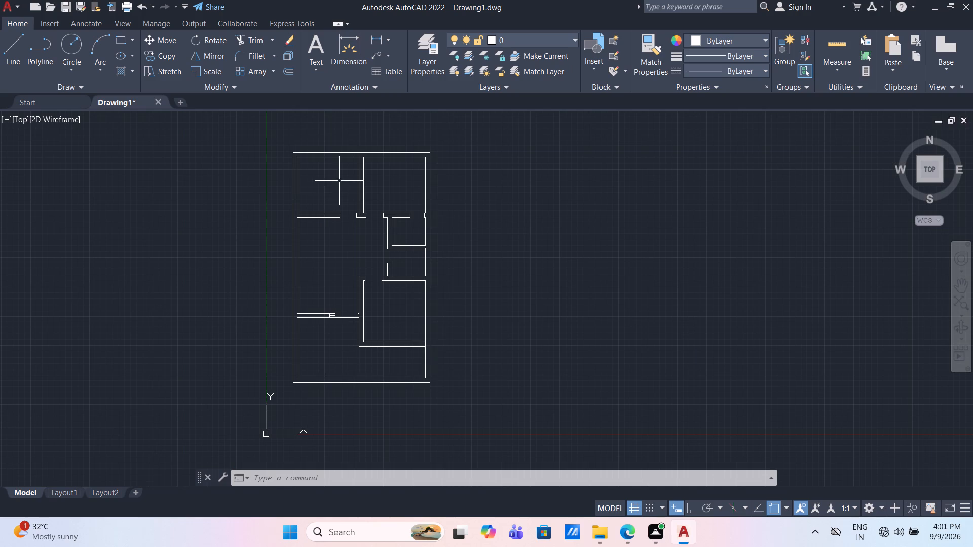
scroll(420, 278, up, 2)
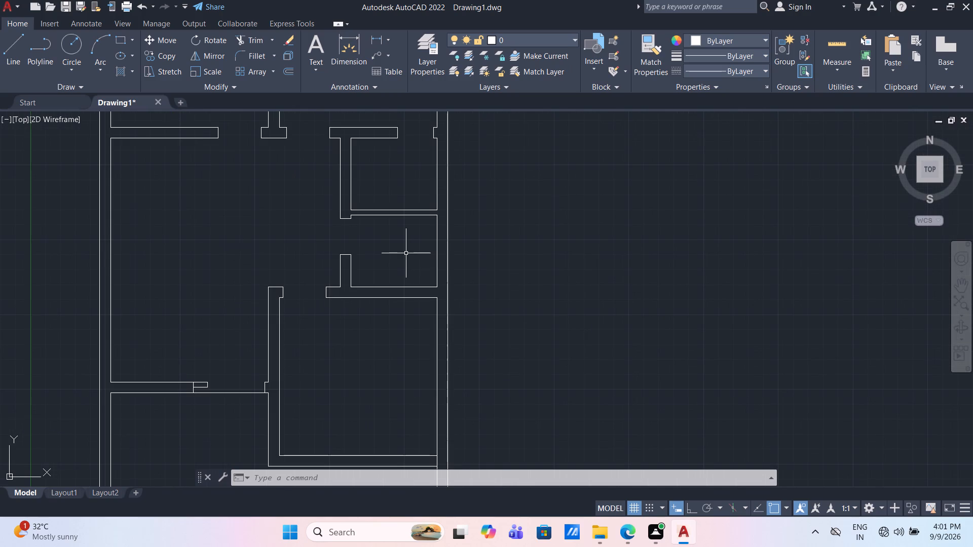
scroll(406, 253, down, 2)
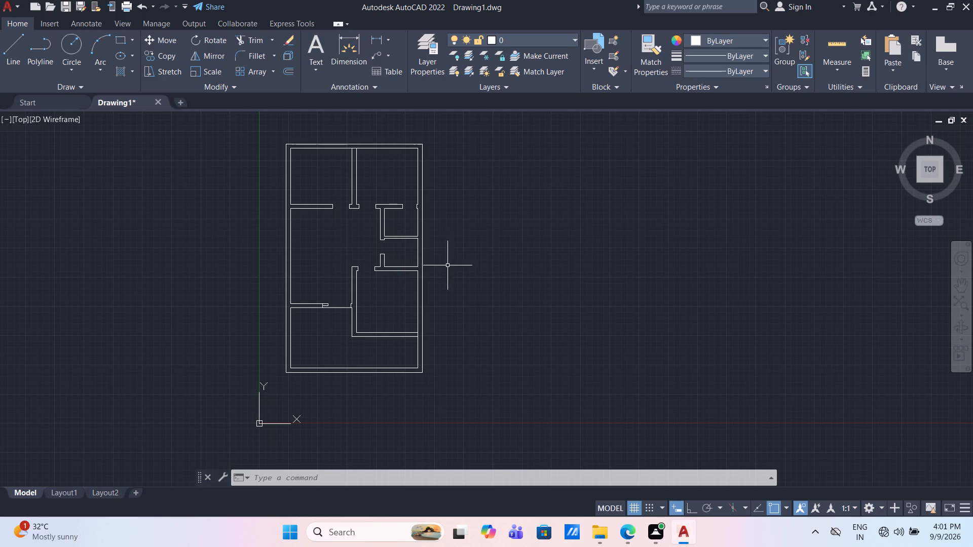
Draw a 9" horizontal line across the right outer wall from the lower-right room's upper inner corner.
scroll(399, 289, up, 3)
middle_drag(403, 265, 269, 224)
drag(10, 50, 17, 53)
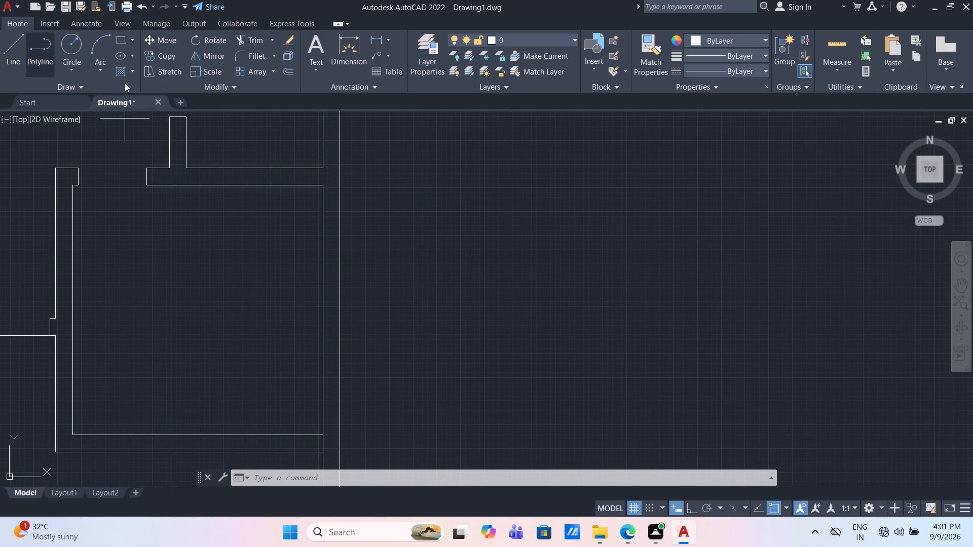
click(320, 186)
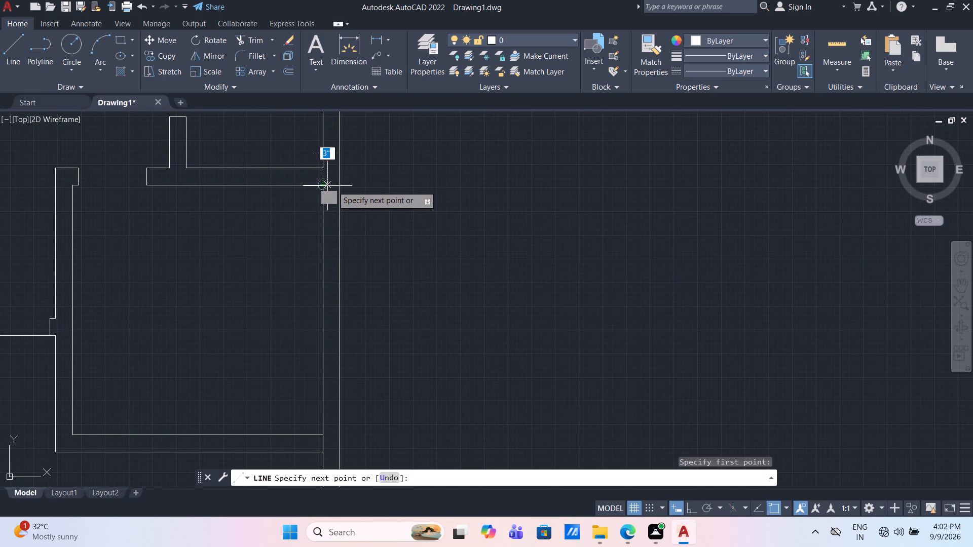
click(340, 186)
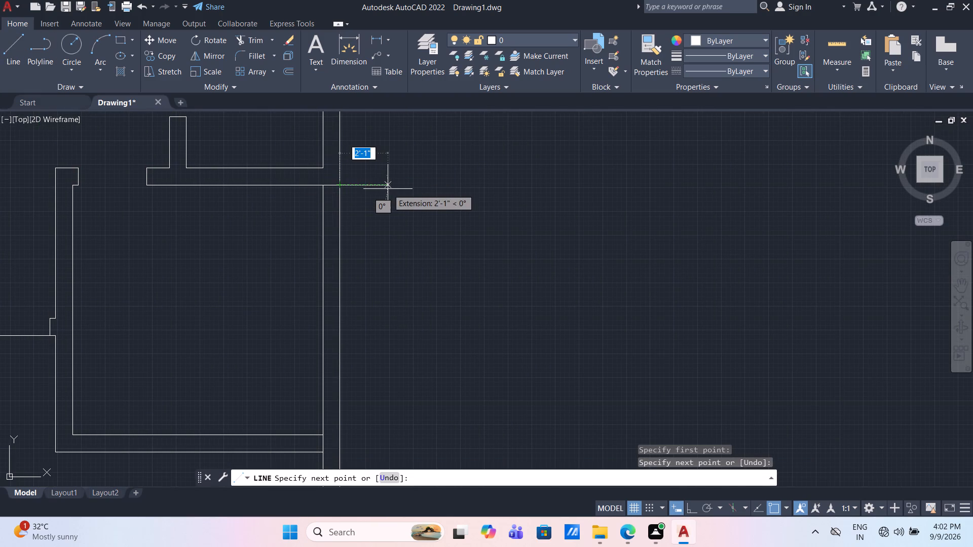
key(Escape)
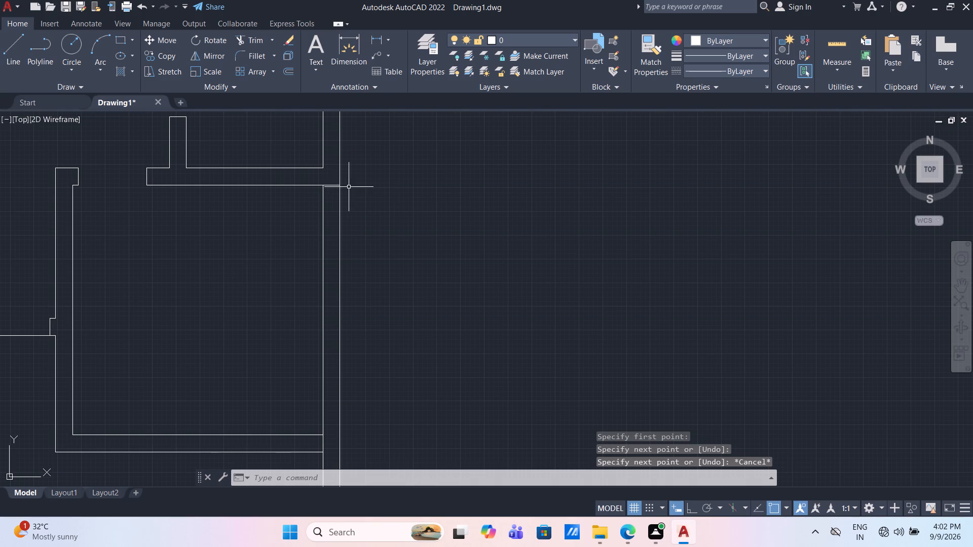
Move the new line across the right outer wall 3" straight down.
click(332, 185)
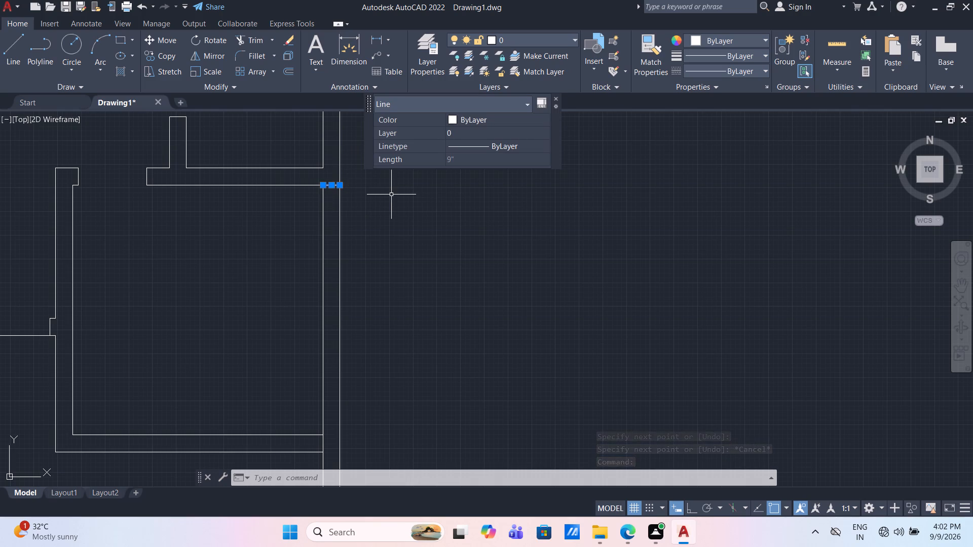
key(m)
key(Return)
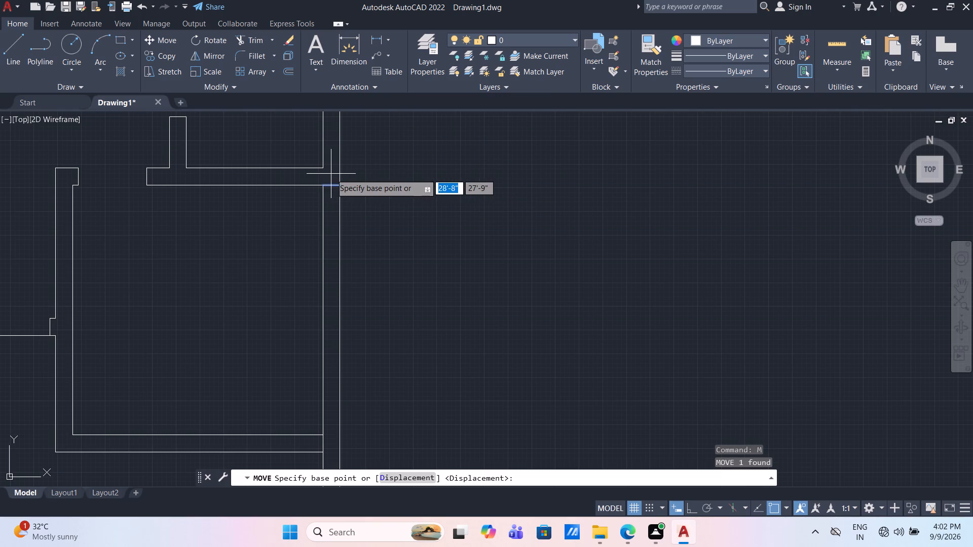
click(339, 188)
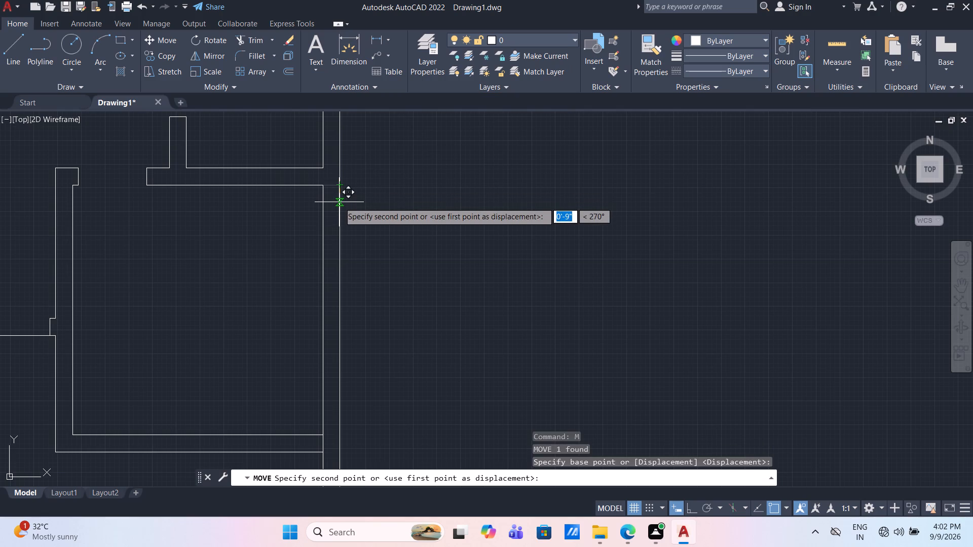
text(3")
key(Return)
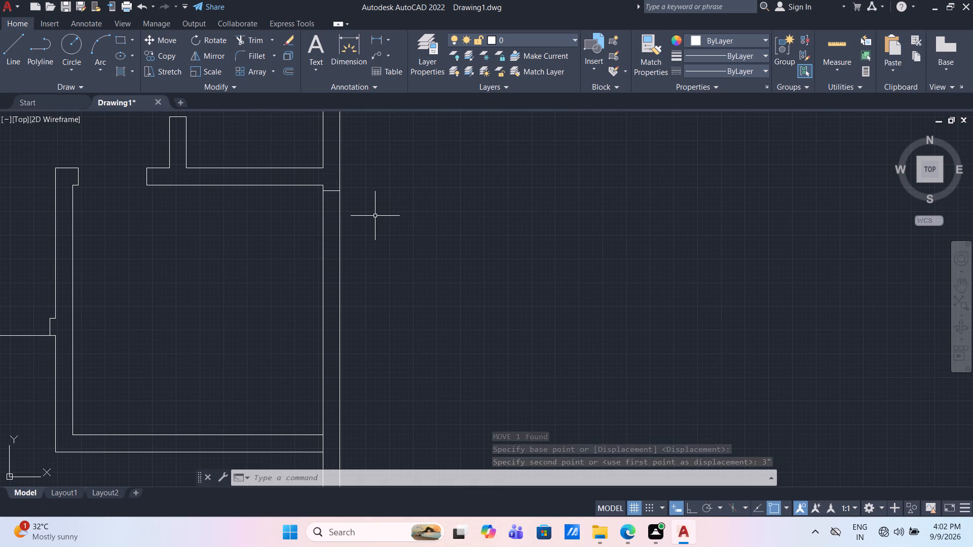
Offset the moved line 4' downward along the right outer wall using the Through option.
scroll(379, 207, down, 2)
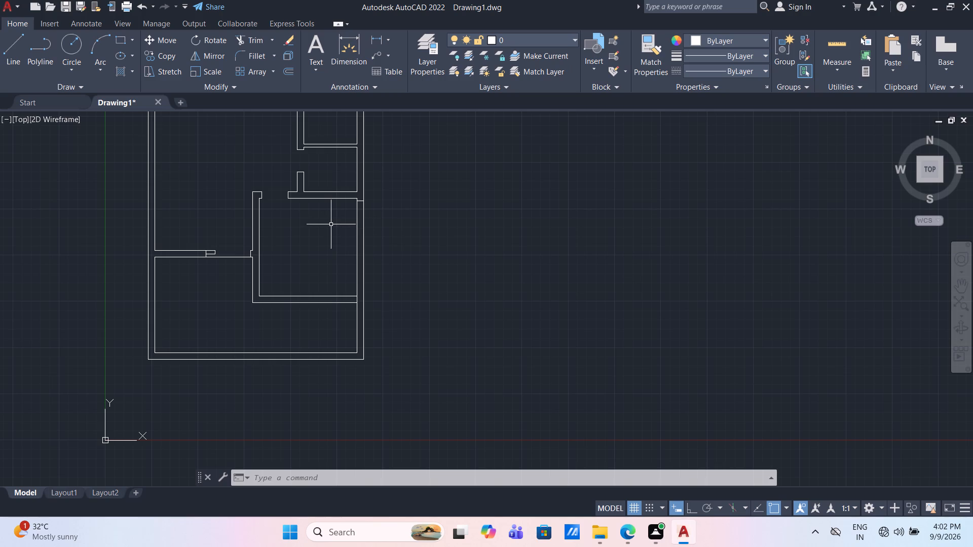
scroll(381, 212, up, 1)
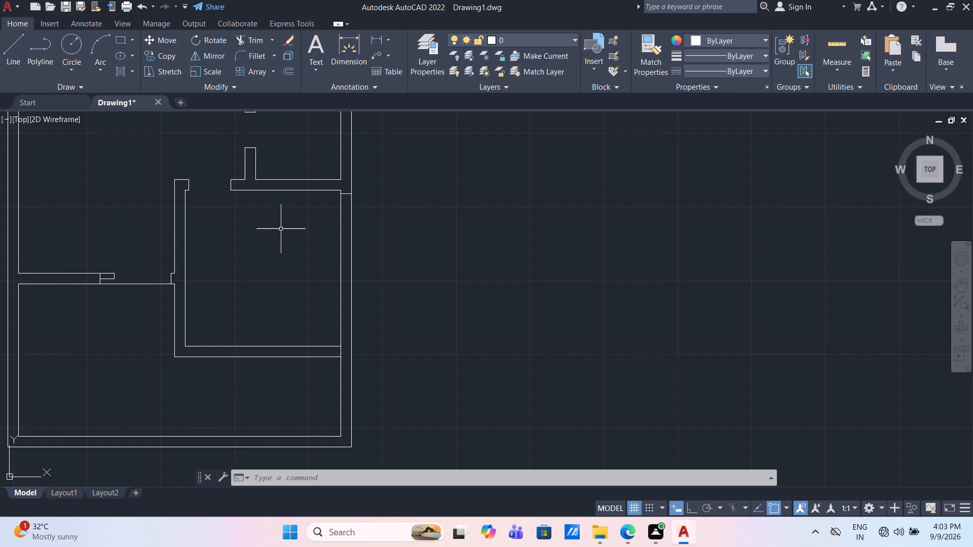
key(o)
key(Return)
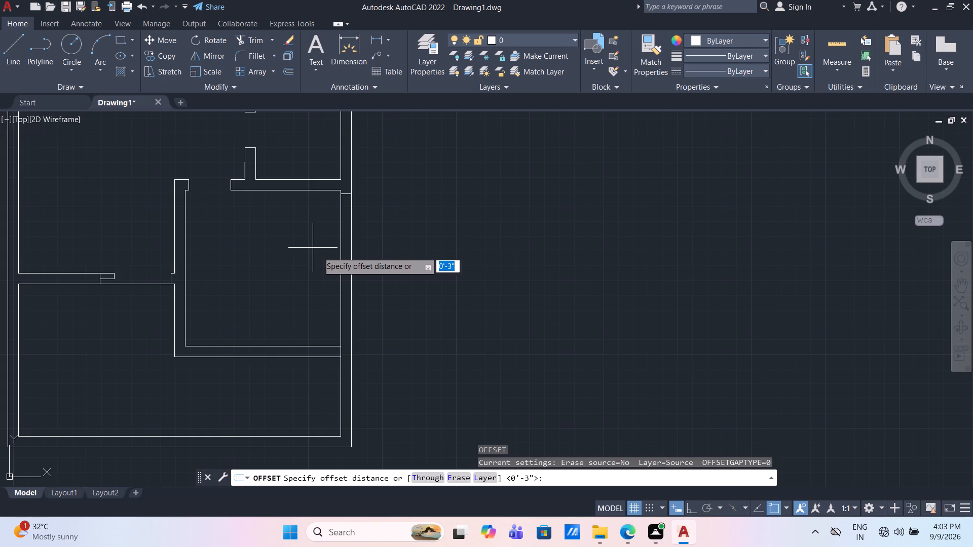
click(434, 477)
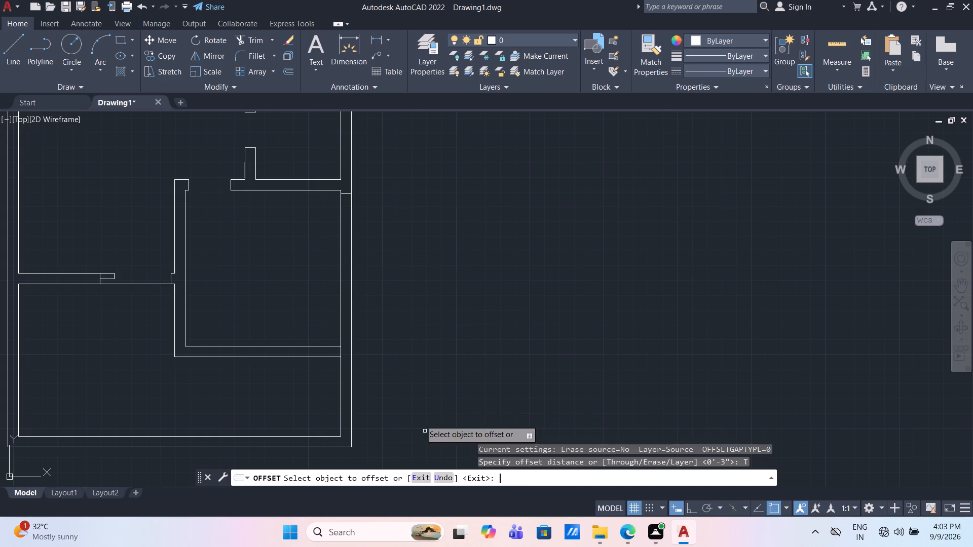
click(348, 194)
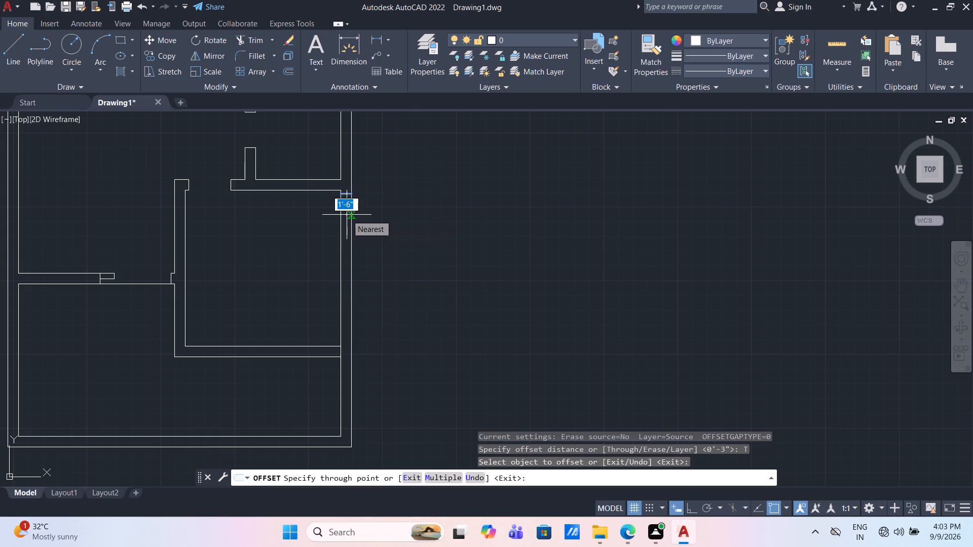
text(4')
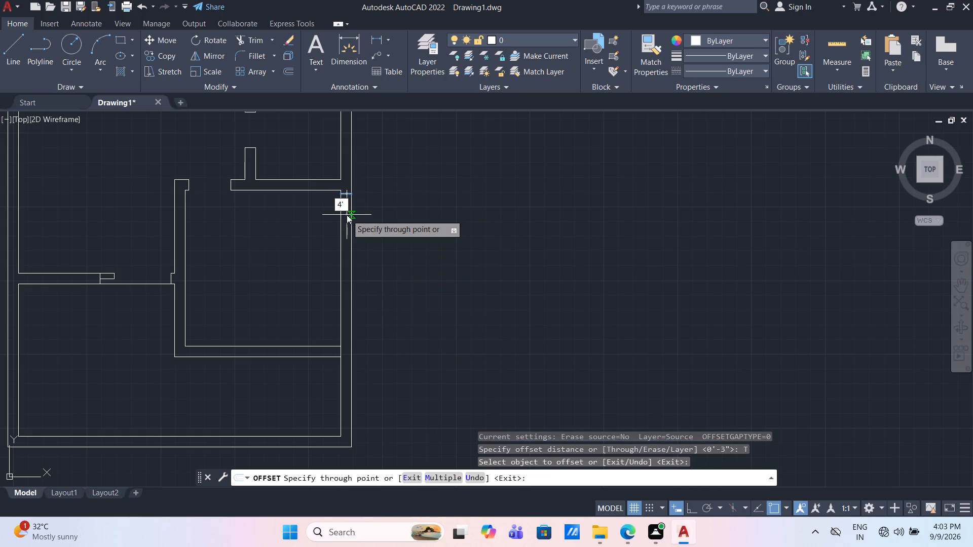
key(Return)
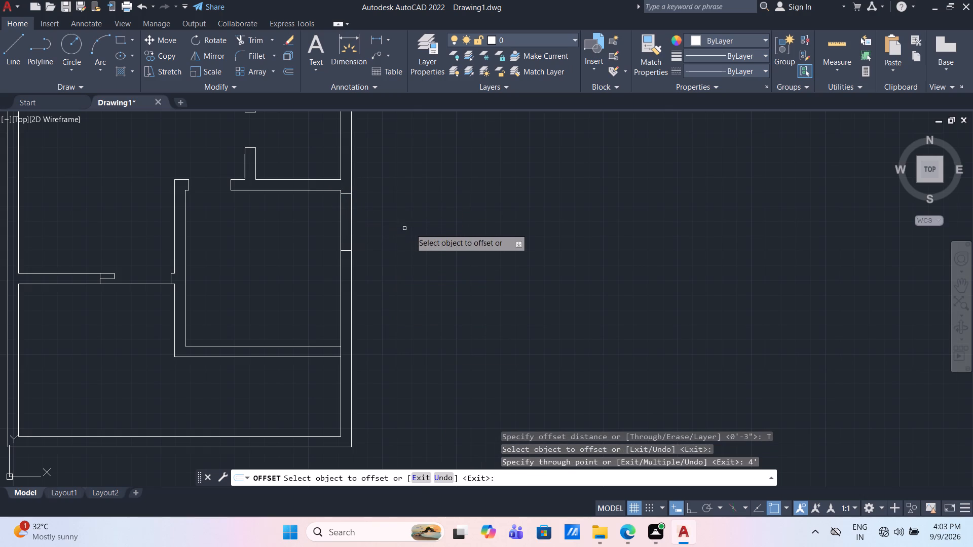
Draw lines across the top outer wall extending both faces of the vertical partition between the two upper rooms.
middle_drag(397, 180, 366, 290)
scroll(366, 290, down, 2)
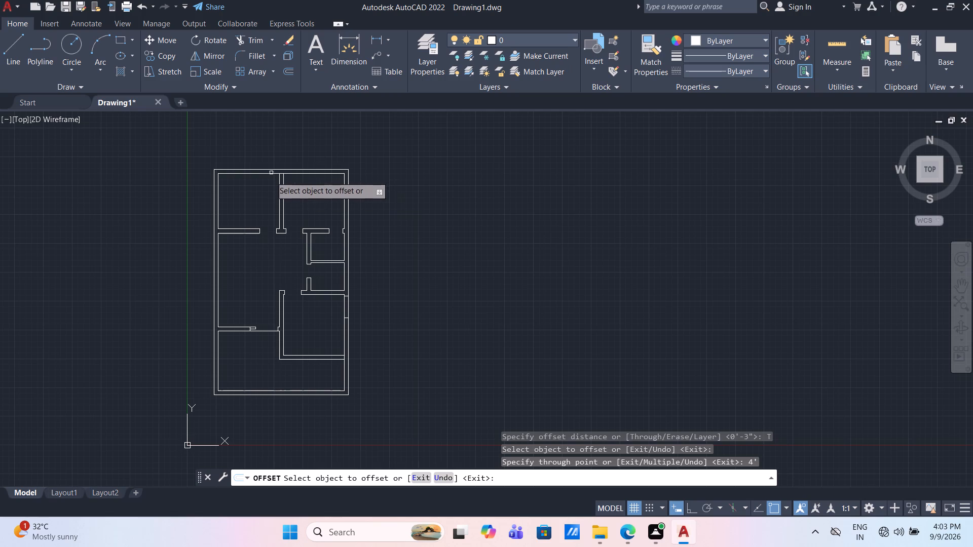
scroll(296, 180, up, 3)
middle_drag(280, 179, 306, 288)
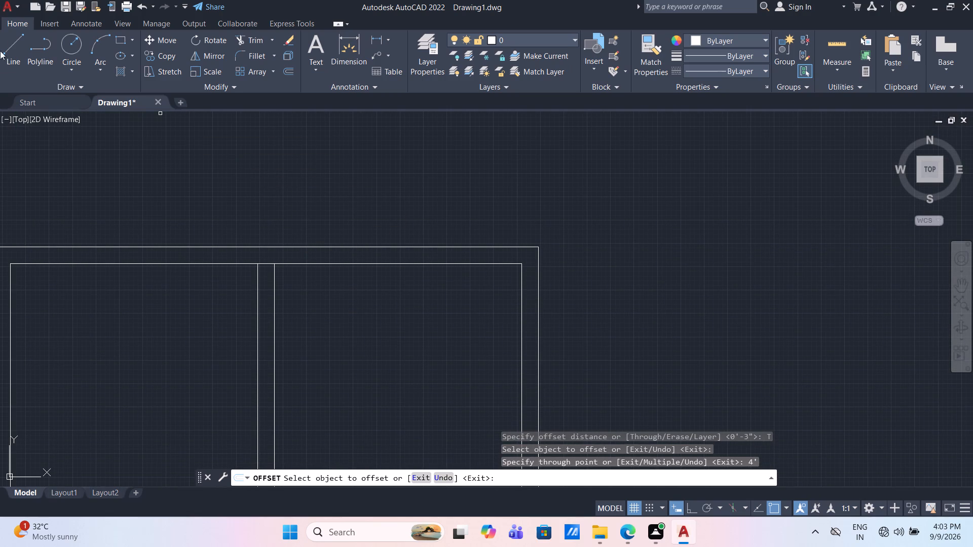
click(10, 43)
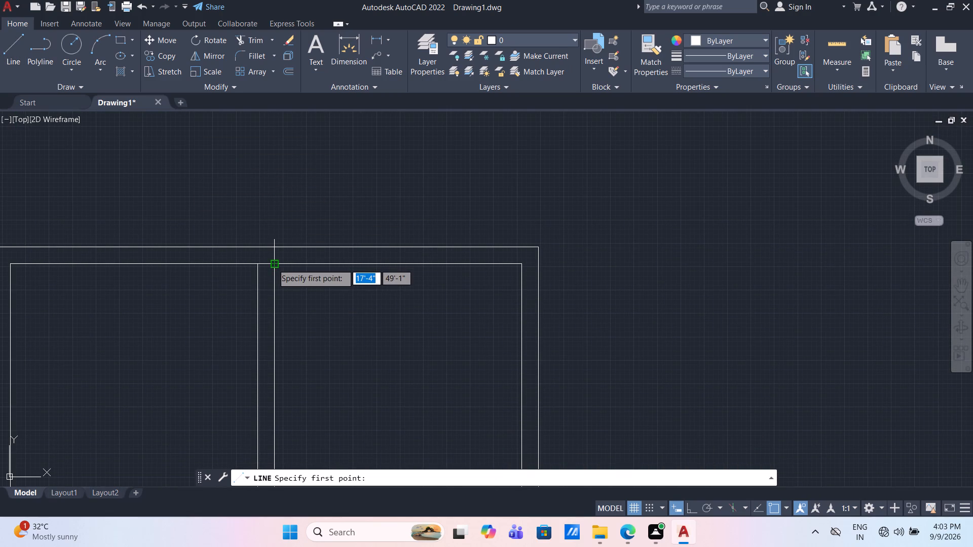
click(273, 264)
click(273, 244)
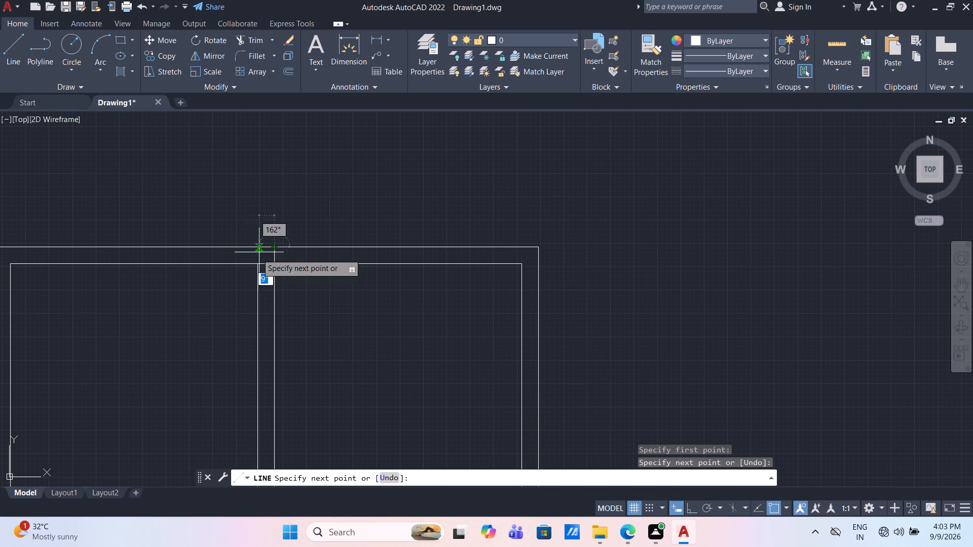
click(257, 261)
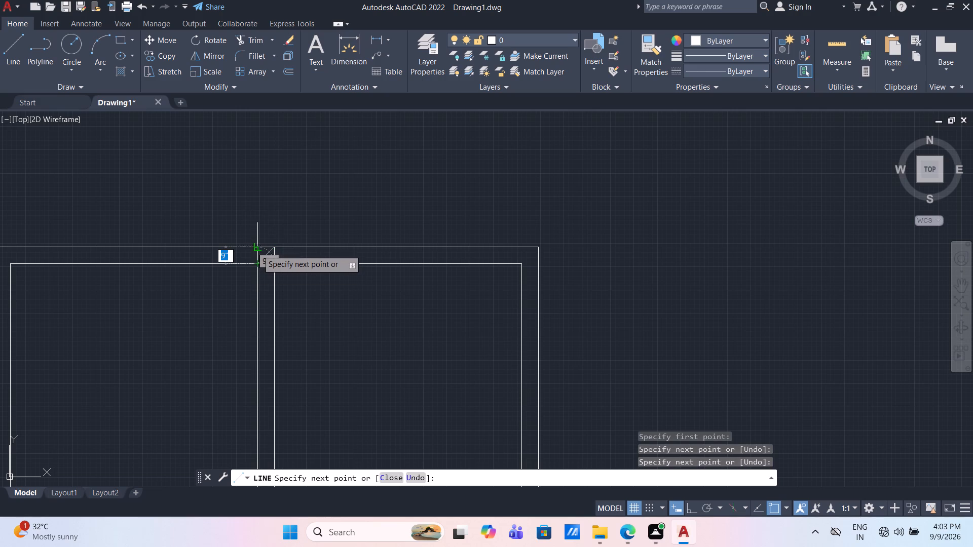
click(257, 247)
key(Escape)
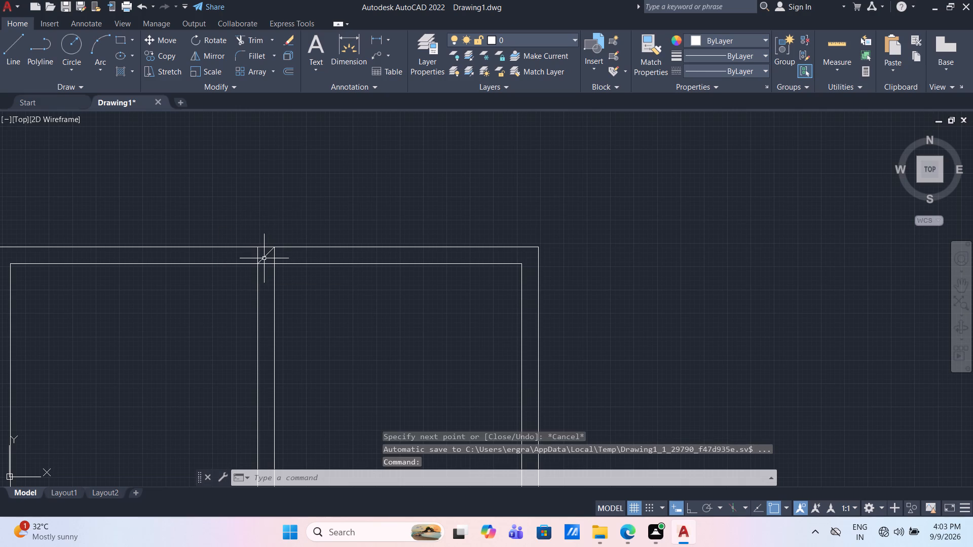
Erase the diagonal line joining the two new lines inside the top outer wall.
click(265, 258)
key(Delete)
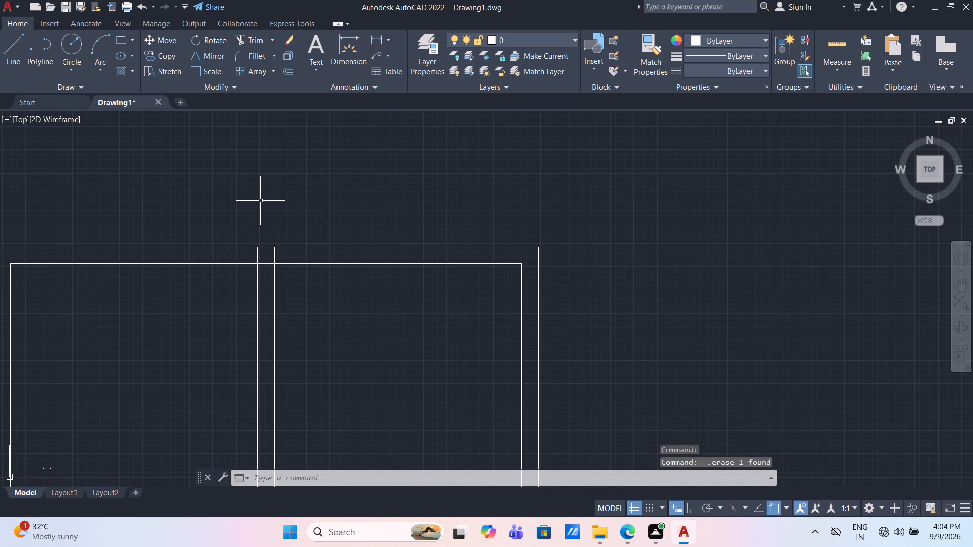
Offset the right line across the top wall 3" to the right and the left line 6" to the left.
text(of)
key(Return)
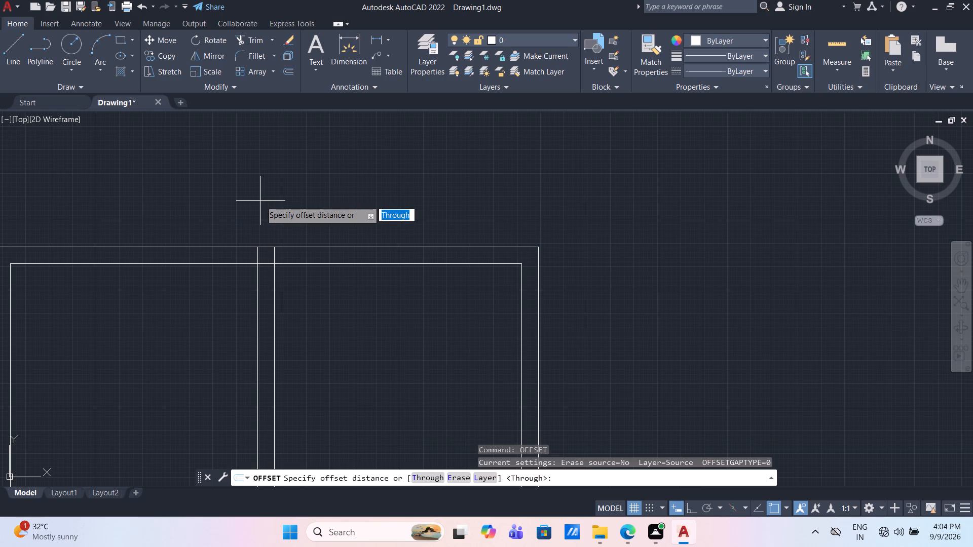
key(Return)
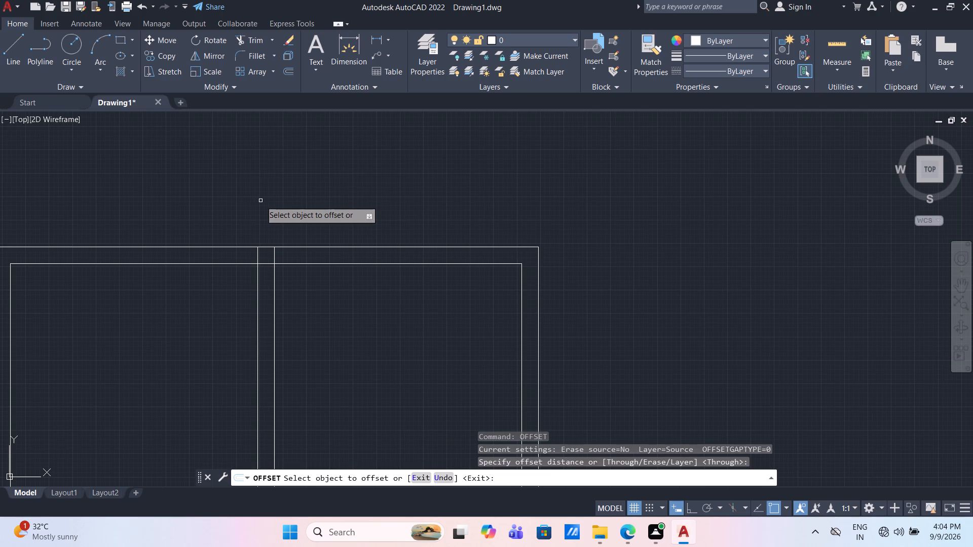
click(275, 254)
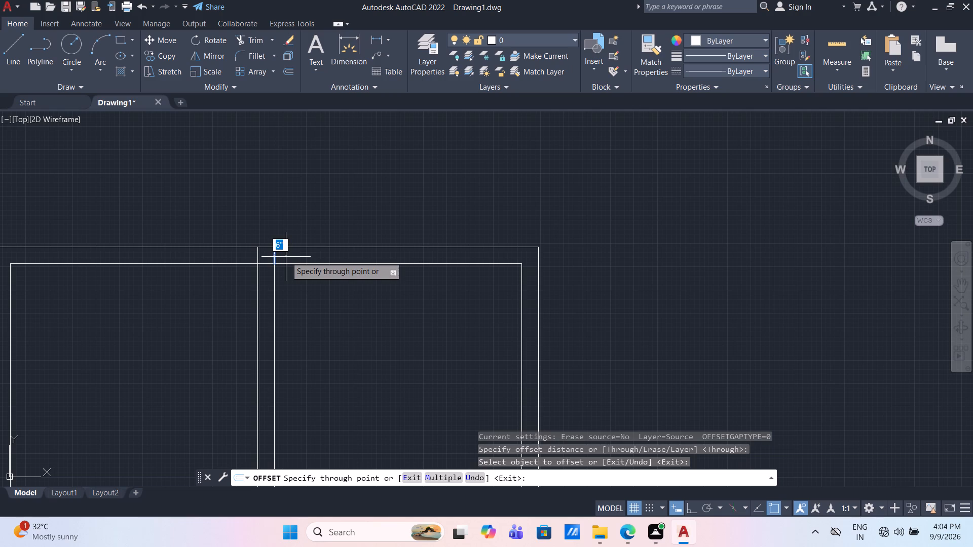
text(3")
key(Return)
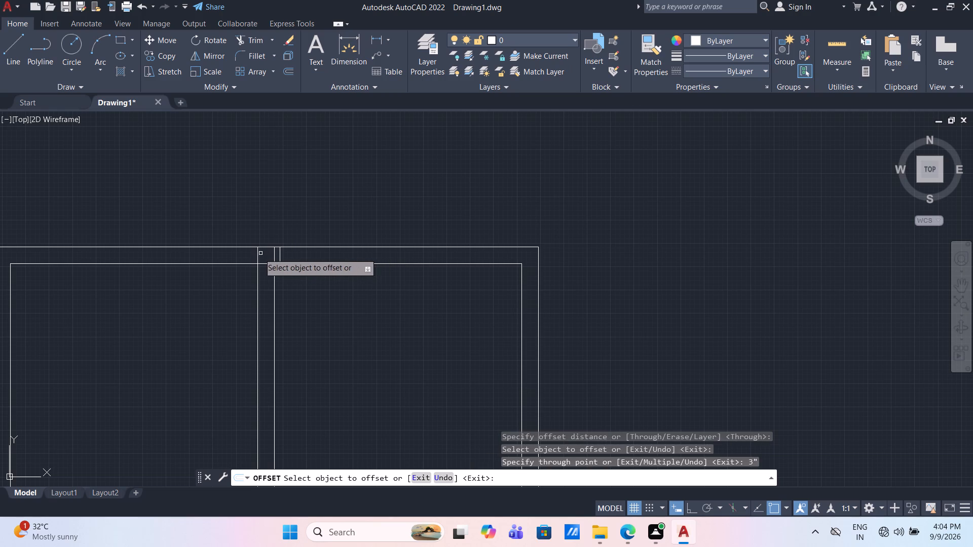
click(256, 253)
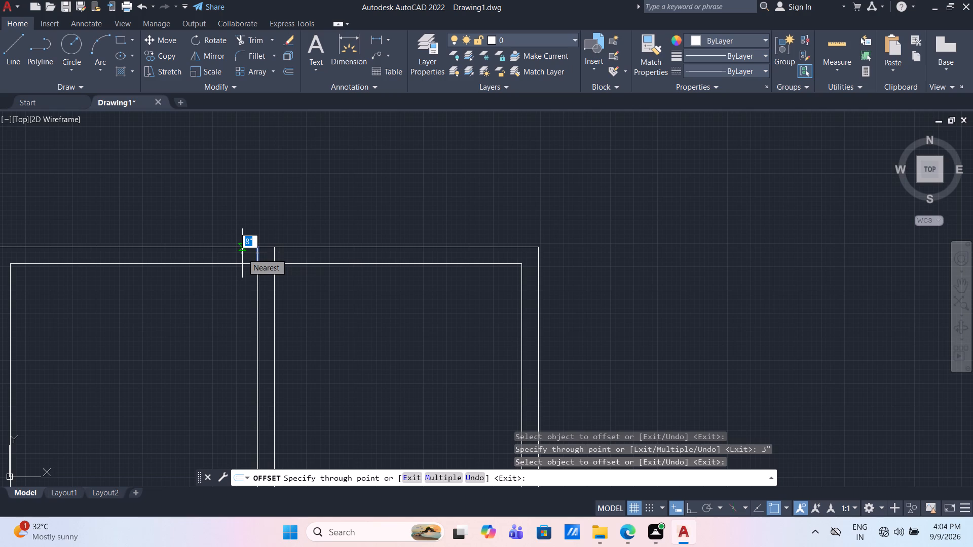
text(6")
key(Return)
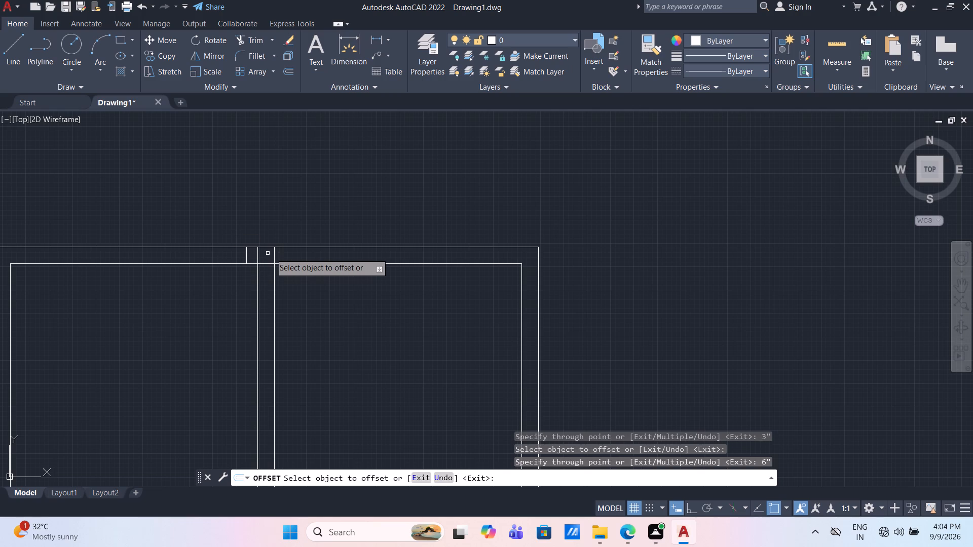
key(Escape)
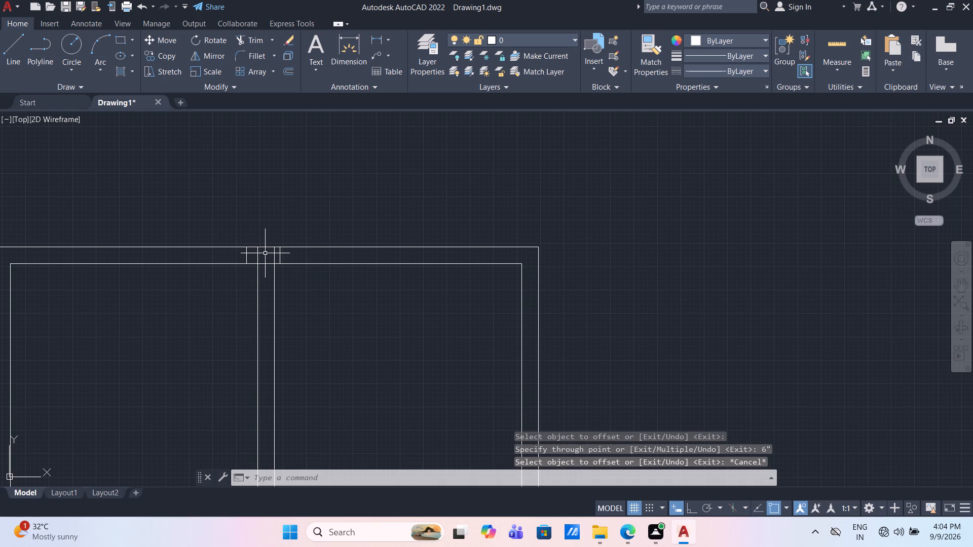
Trim away the two original cross lines and the inner wall line between the partition faces at the top wall junction.
text(tr)
key(Return)
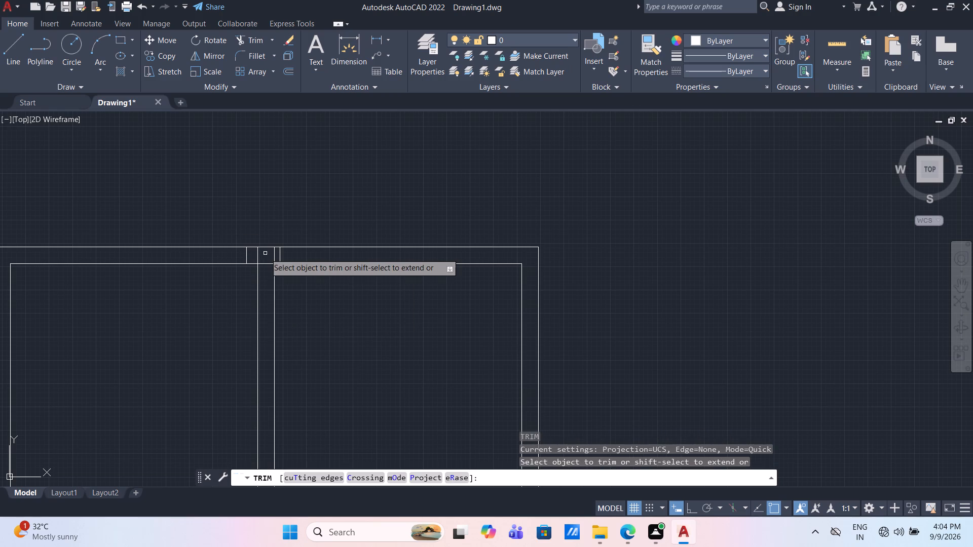
click(274, 254)
click(257, 254)
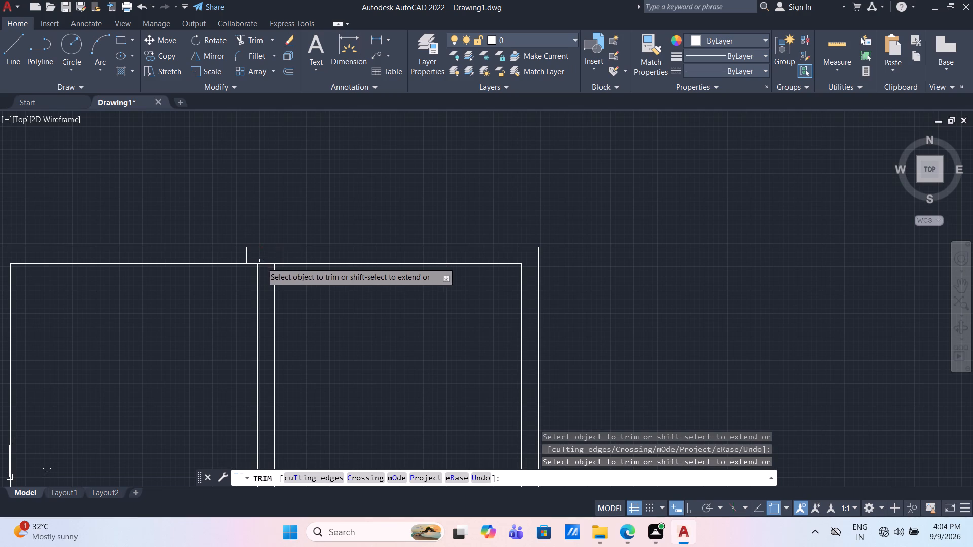
click(265, 265)
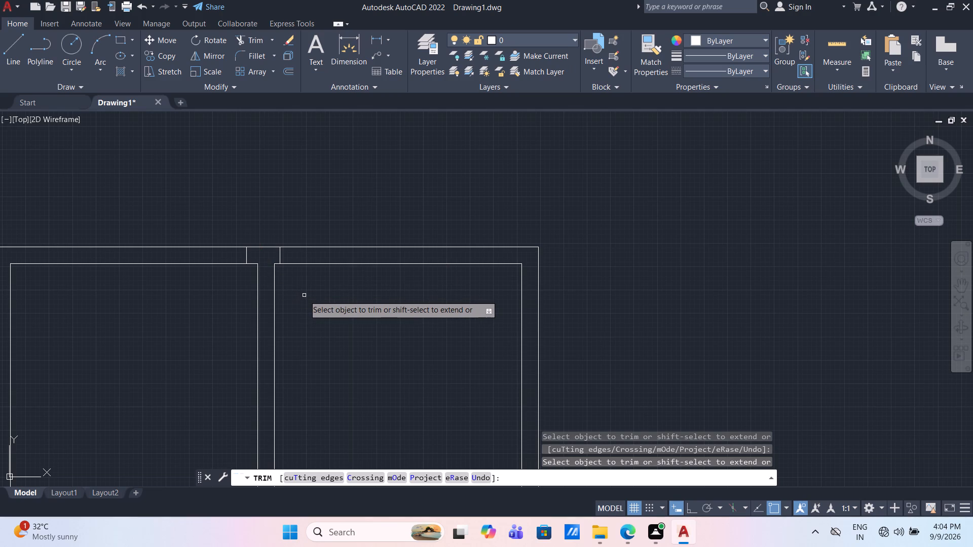
key(Escape)
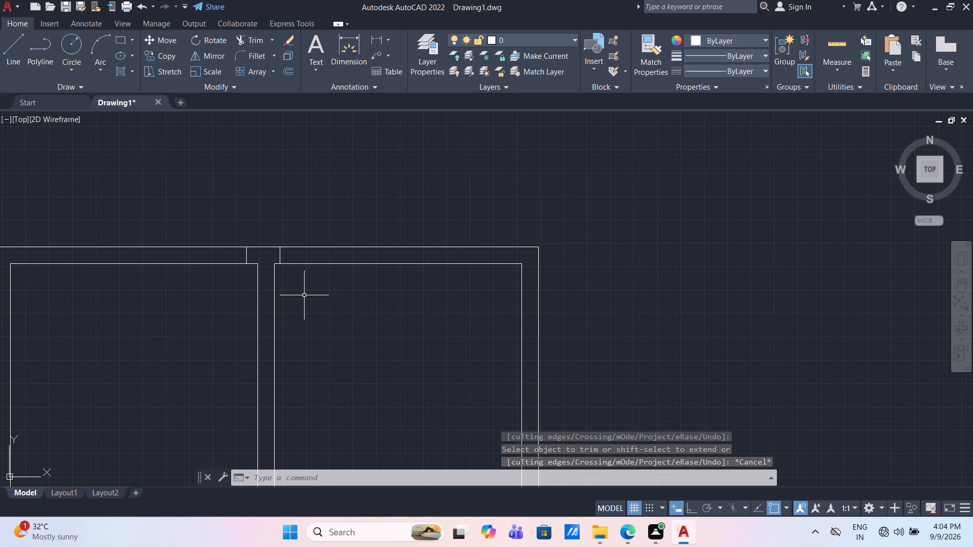
Offset the two remaining lines across the top outer wall 4' outward, one into each upper room's side.
text(of)
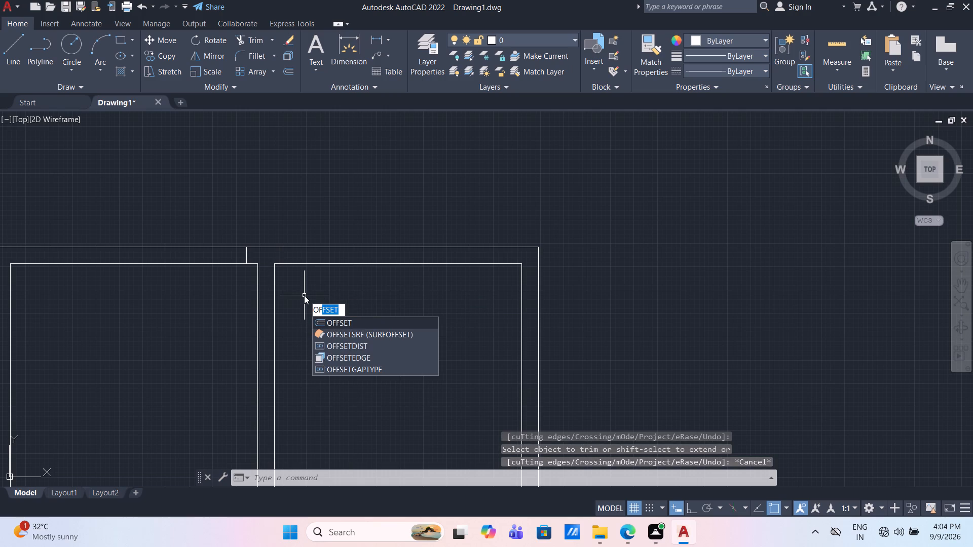
key(Return)
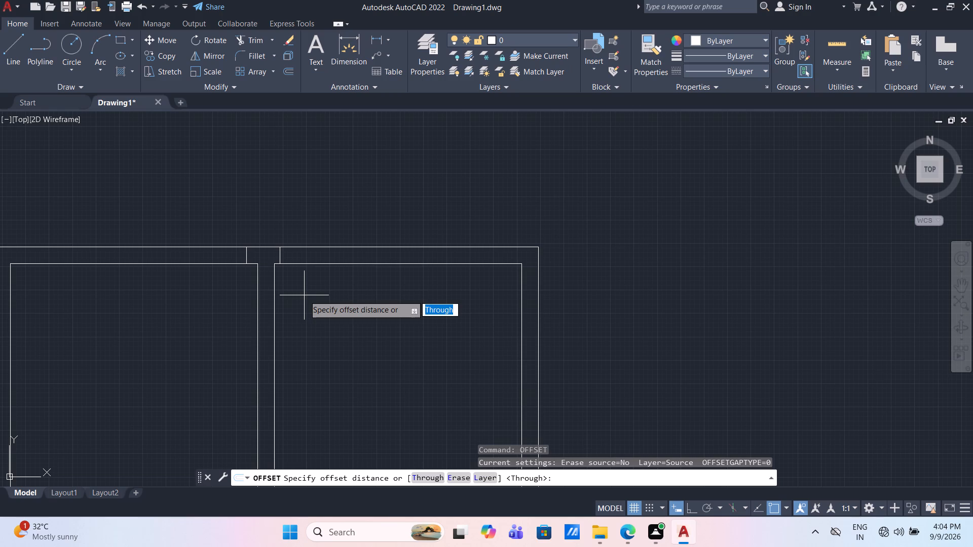
key(Return)
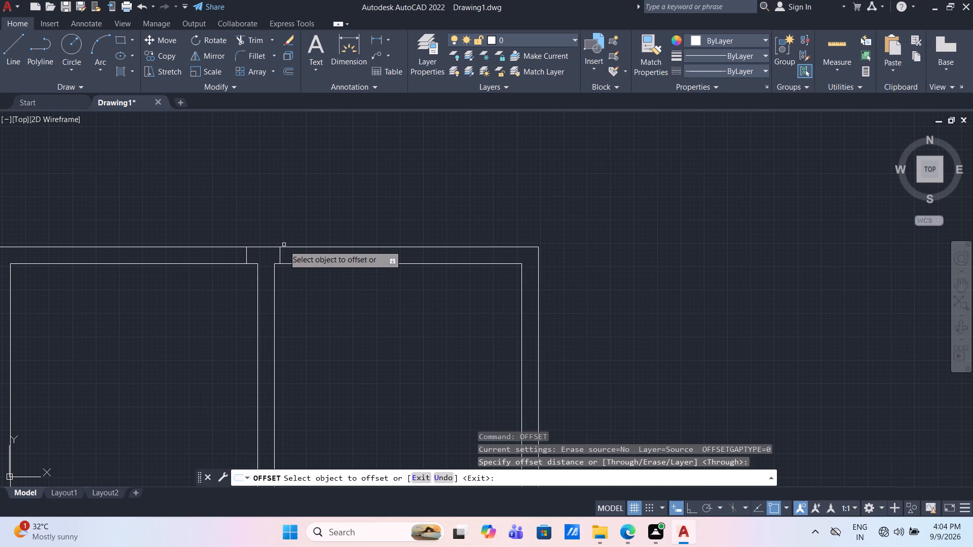
click(280, 257)
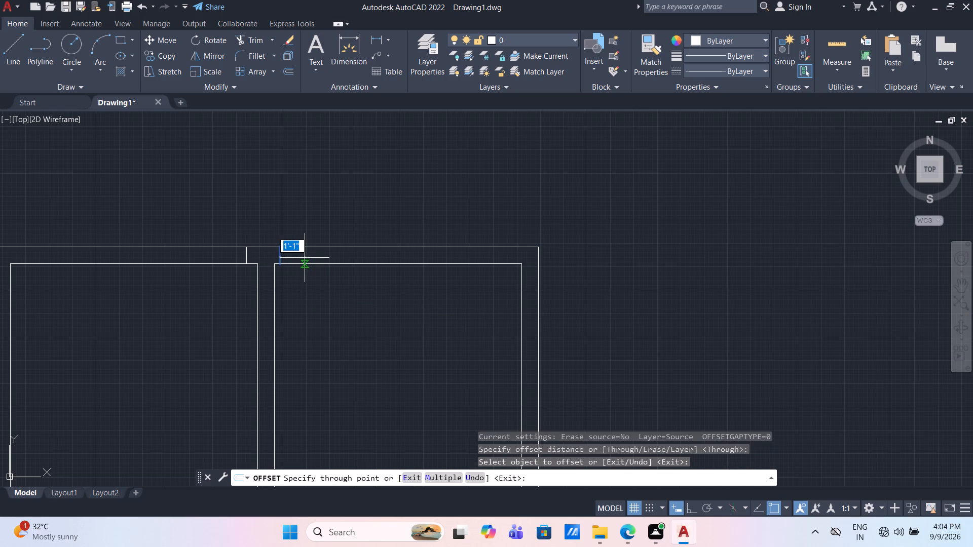
text(4')
key(Return)
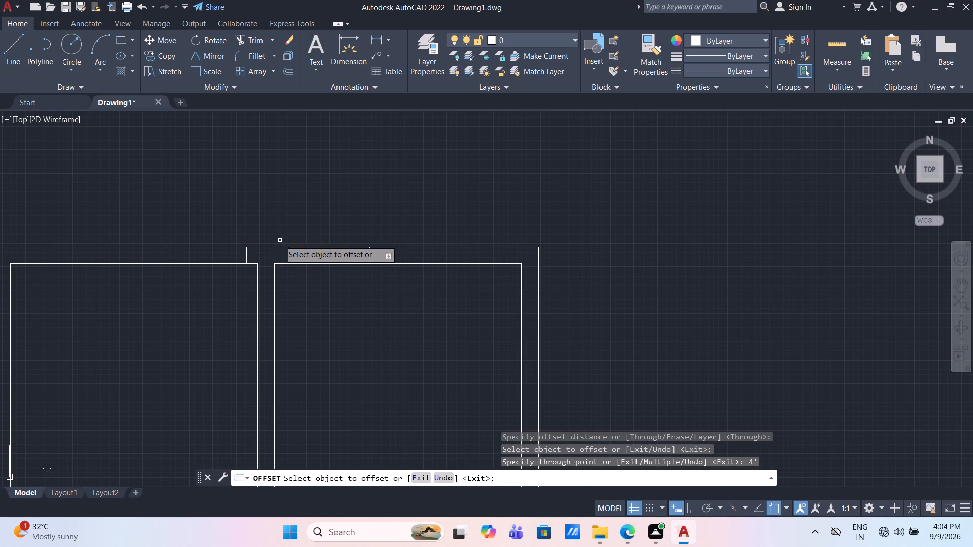
click(246, 257)
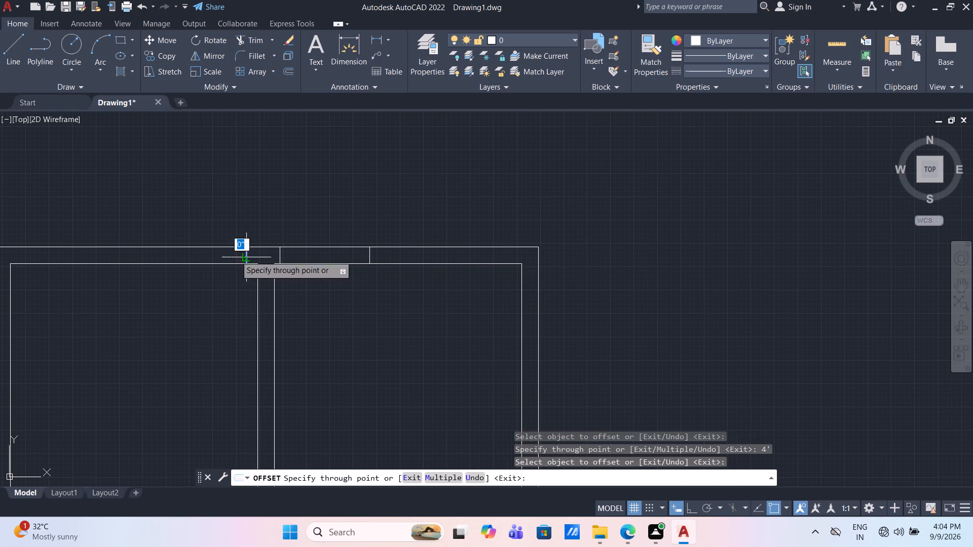
text(4')
key(Return)
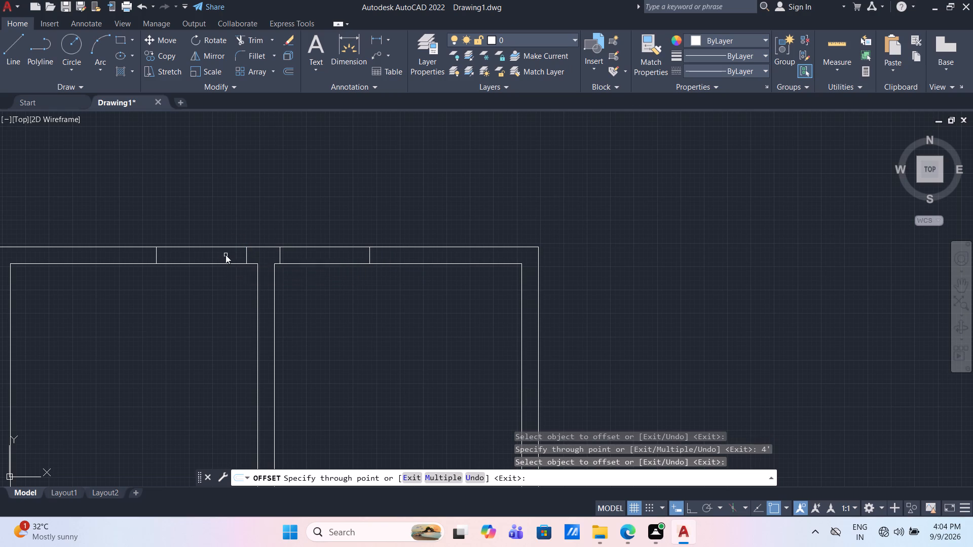
scroll(229, 292, down, 2)
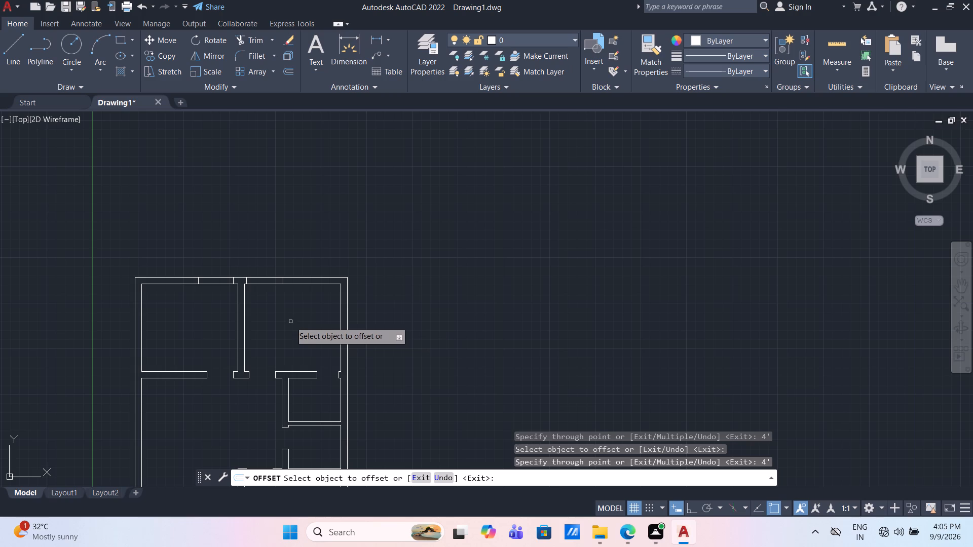
middle_drag(164, 359, 204, 248)
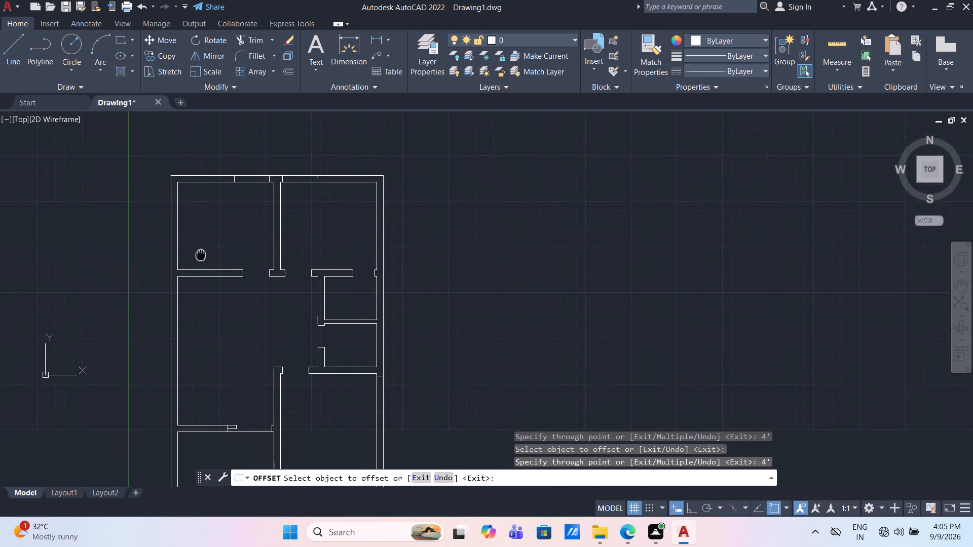
middle_drag(204, 248, 213, 238)
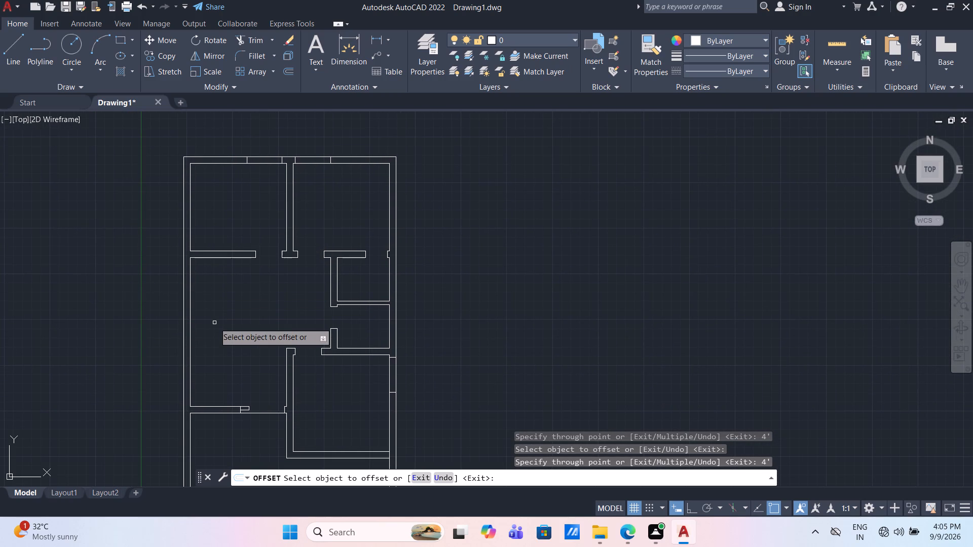
scroll(201, 303, up, 1)
middle_drag(197, 256, 208, 256)
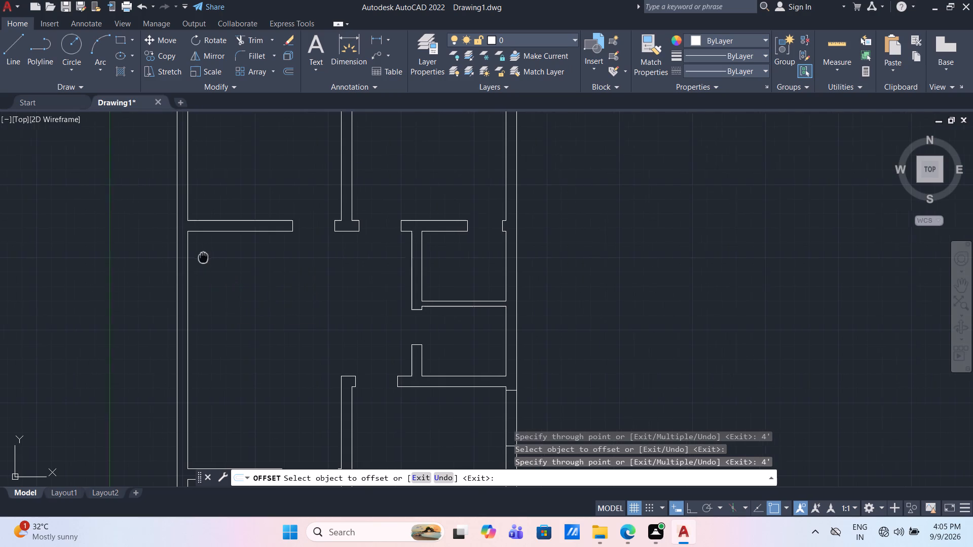
middle_drag(208, 256, 260, 256)
scroll(256, 268, down, 1)
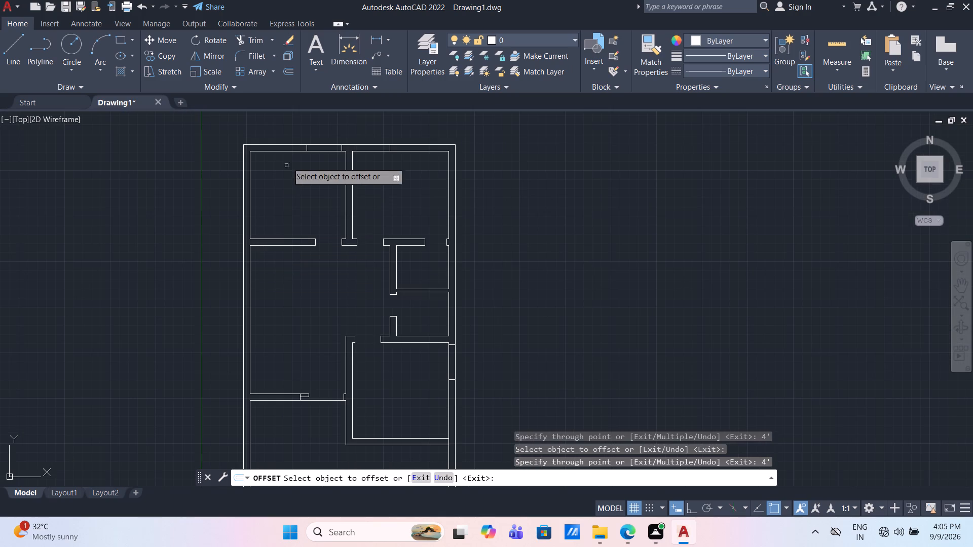
key(Escape)
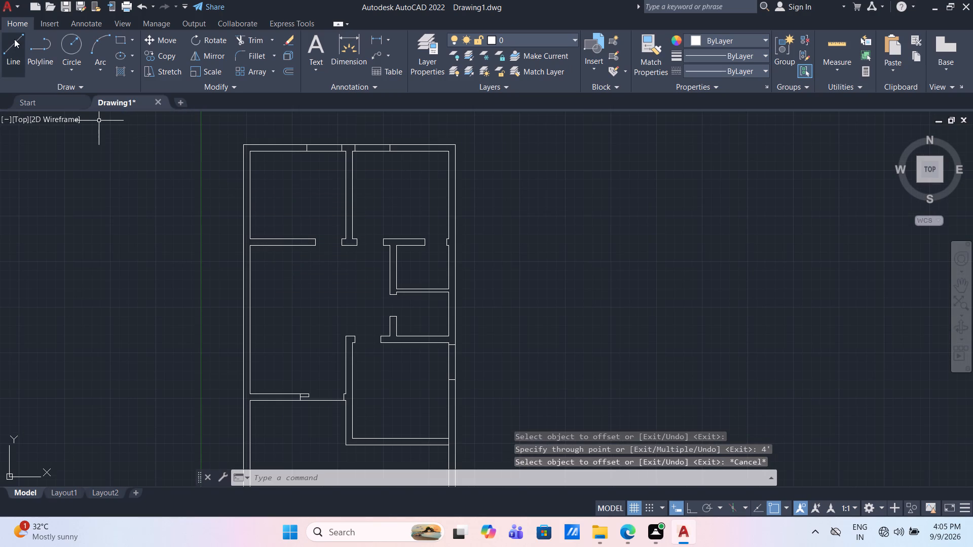
Draw a line across the left outer wall, level with the top face of the upper-left room's bottom partition.
click(14, 39)
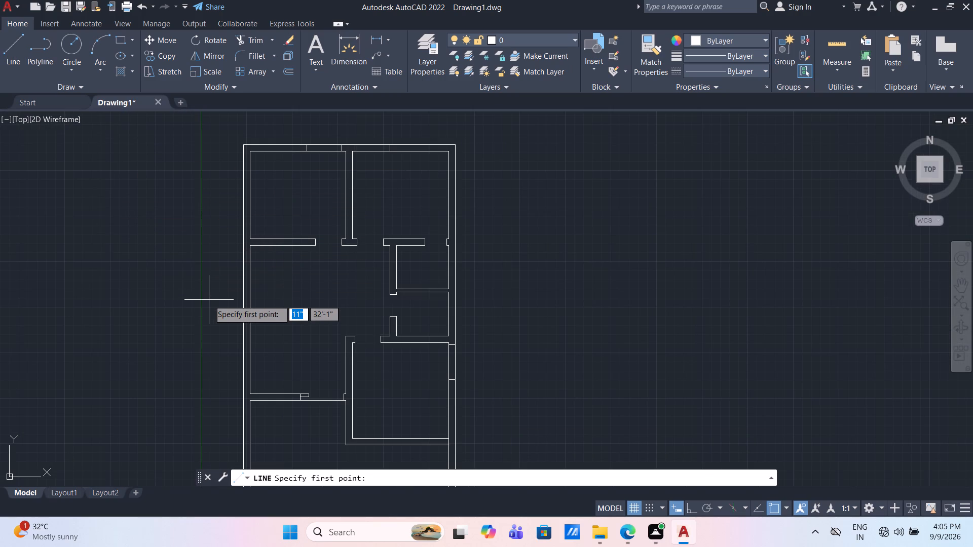
scroll(216, 285, up, 1)
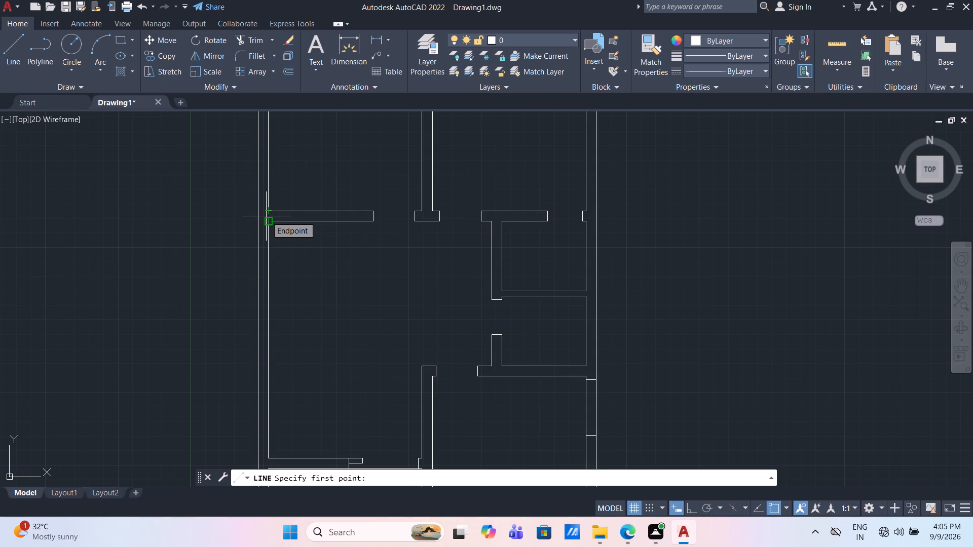
scroll(267, 210, up, 2)
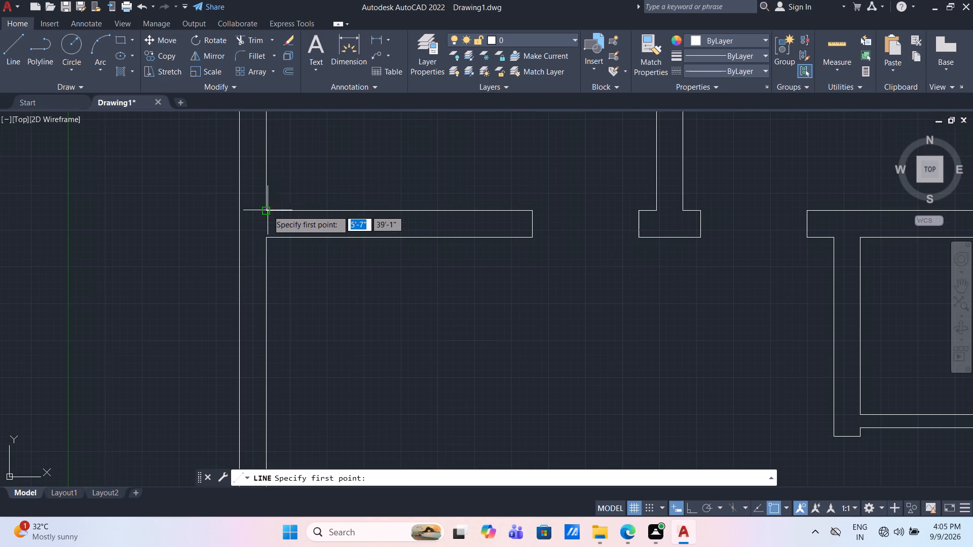
click(266, 213)
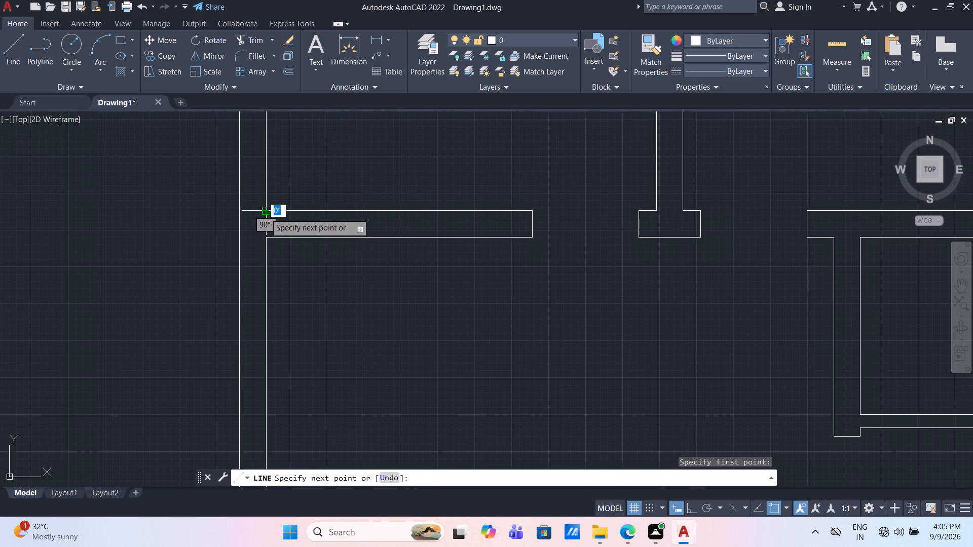
click(240, 212)
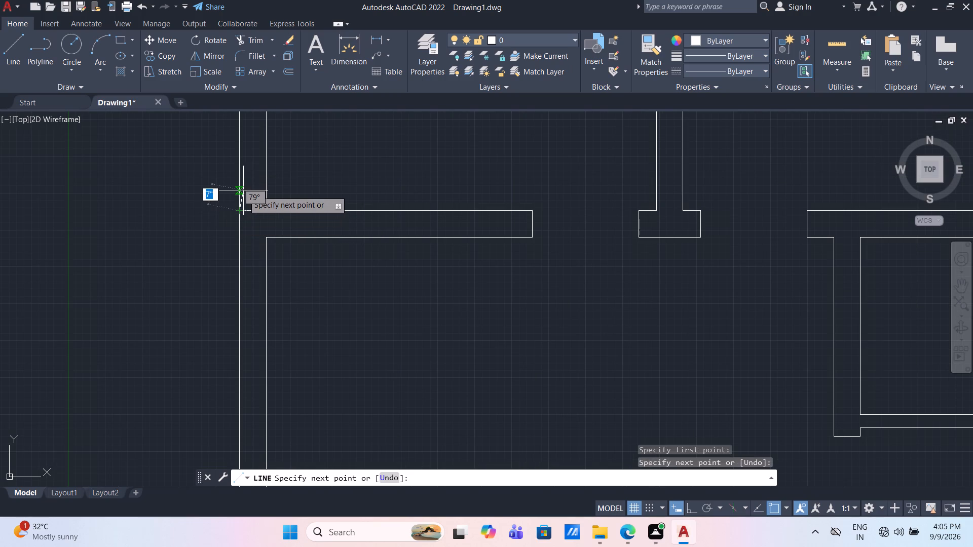
key(Escape)
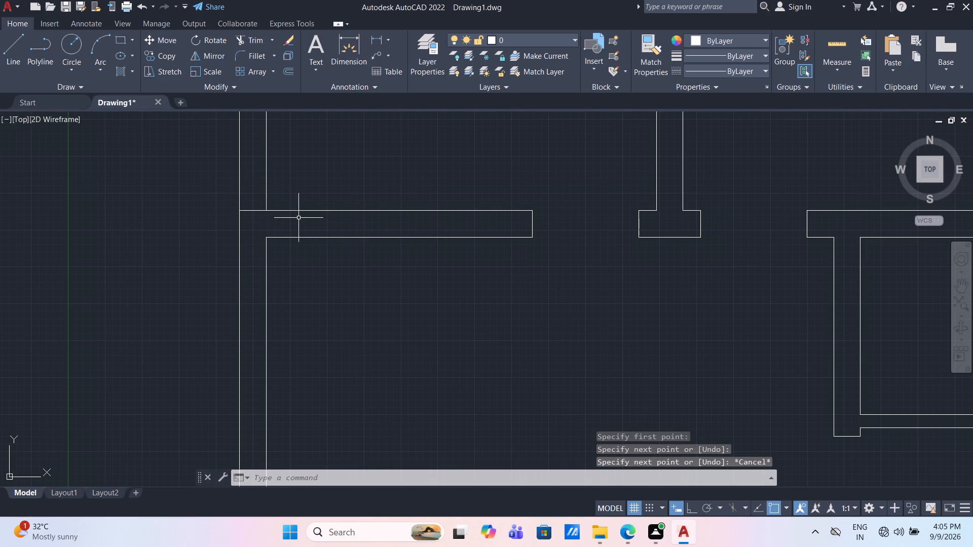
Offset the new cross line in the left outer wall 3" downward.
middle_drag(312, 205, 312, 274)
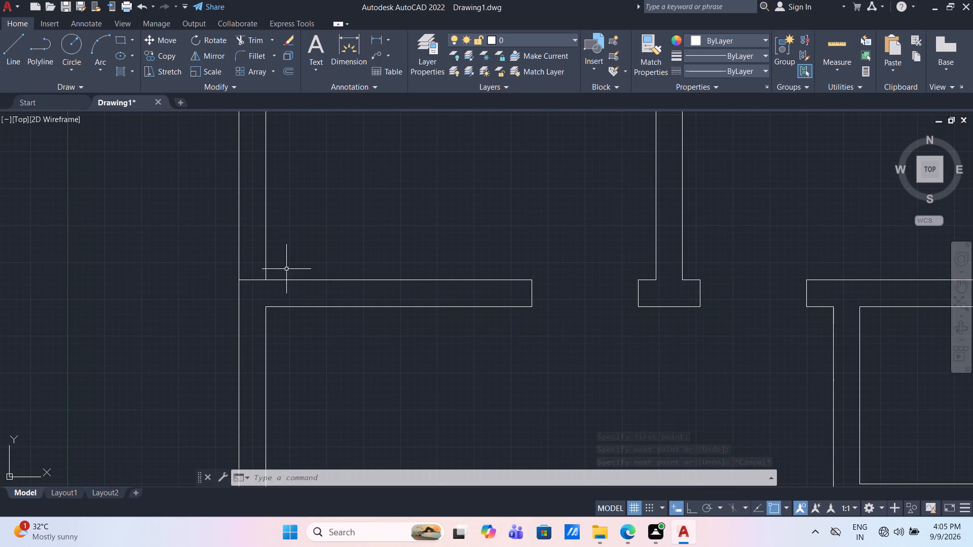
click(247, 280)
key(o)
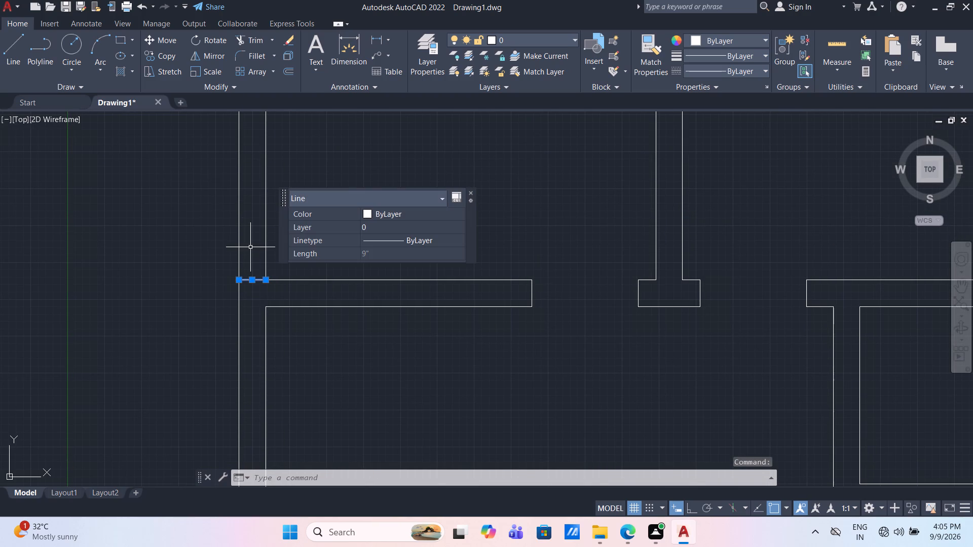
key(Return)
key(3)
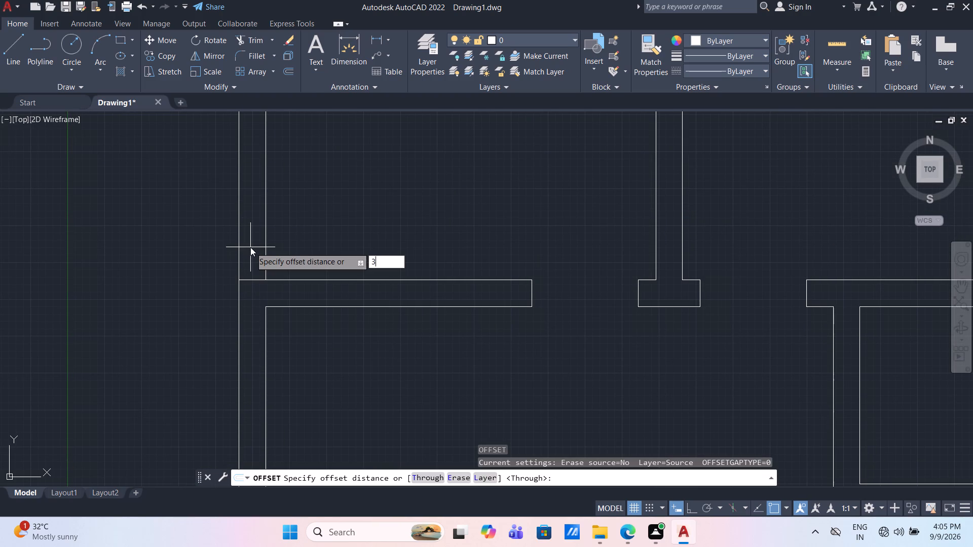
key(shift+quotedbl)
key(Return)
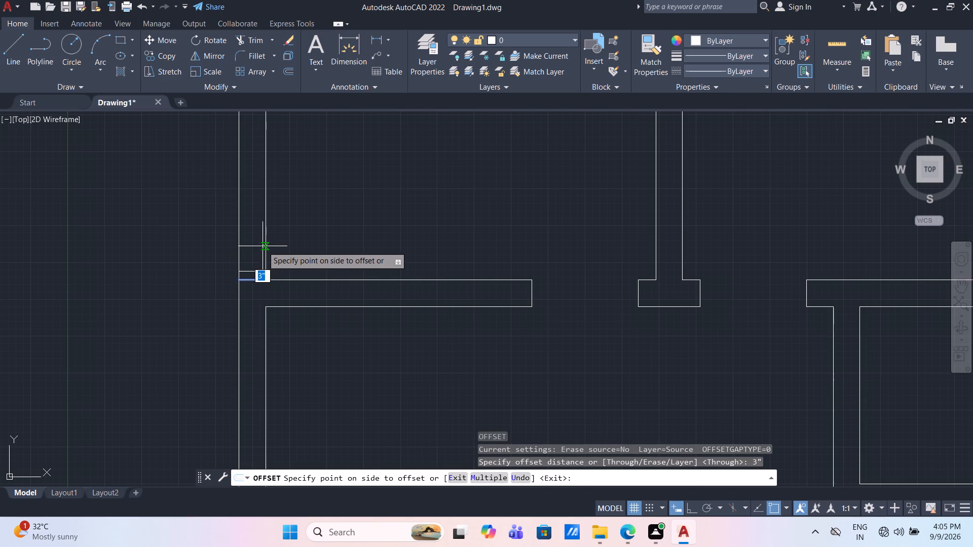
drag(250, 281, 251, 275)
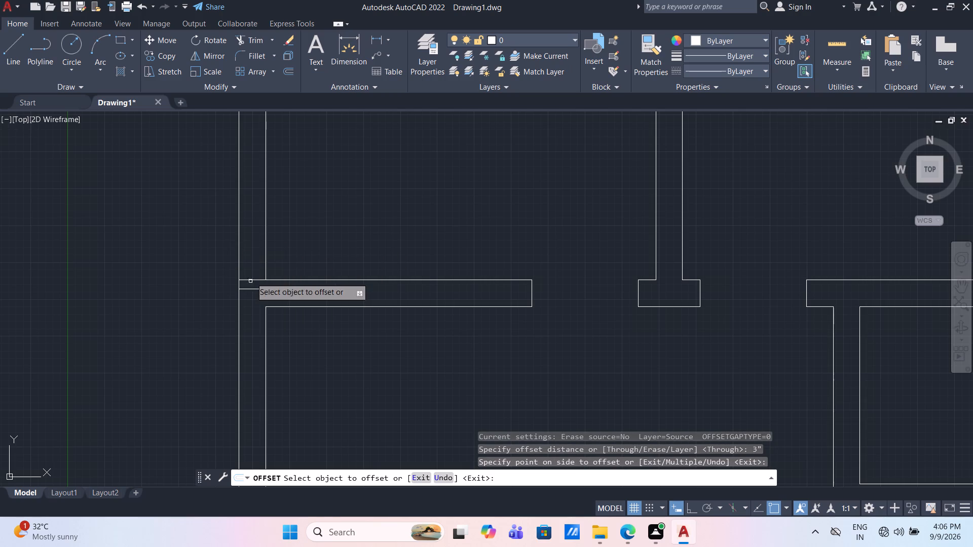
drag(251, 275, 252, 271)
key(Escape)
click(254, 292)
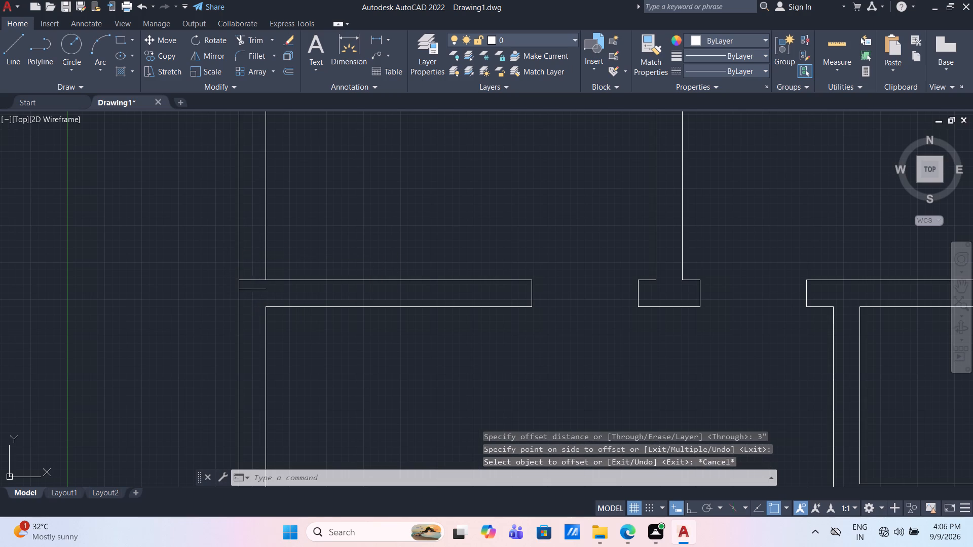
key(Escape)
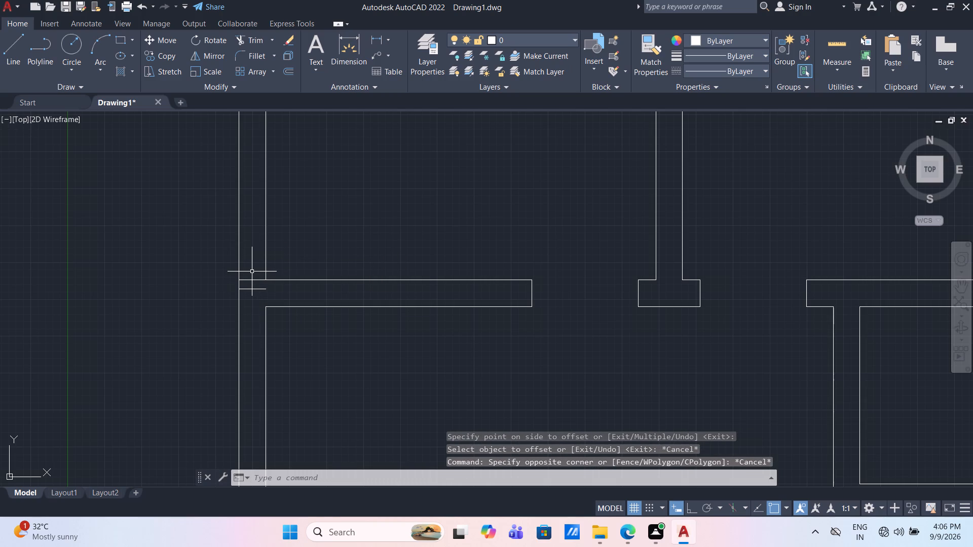
Offset the original cross line in the left outer wall 3" upward, into the upper-left room's side.
key(o)
key(Return)
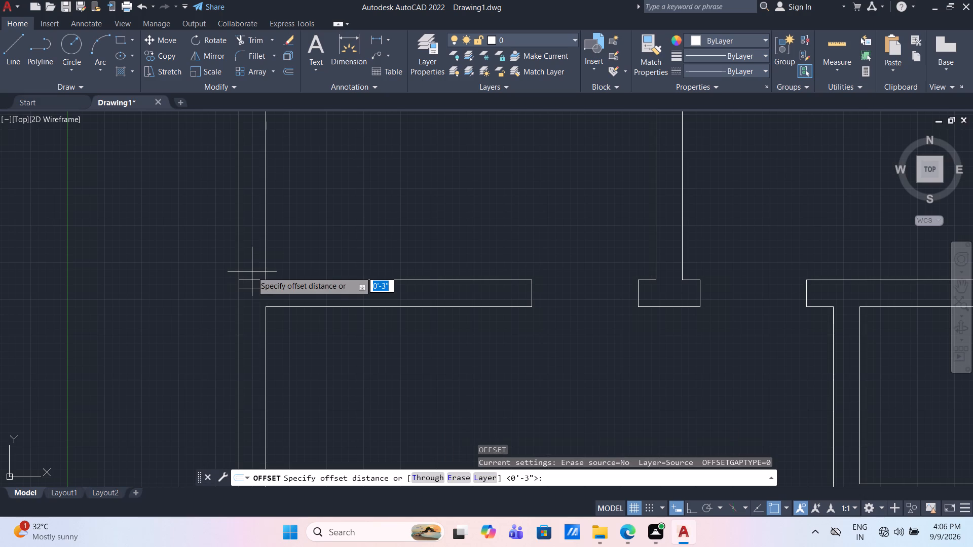
key(Return)
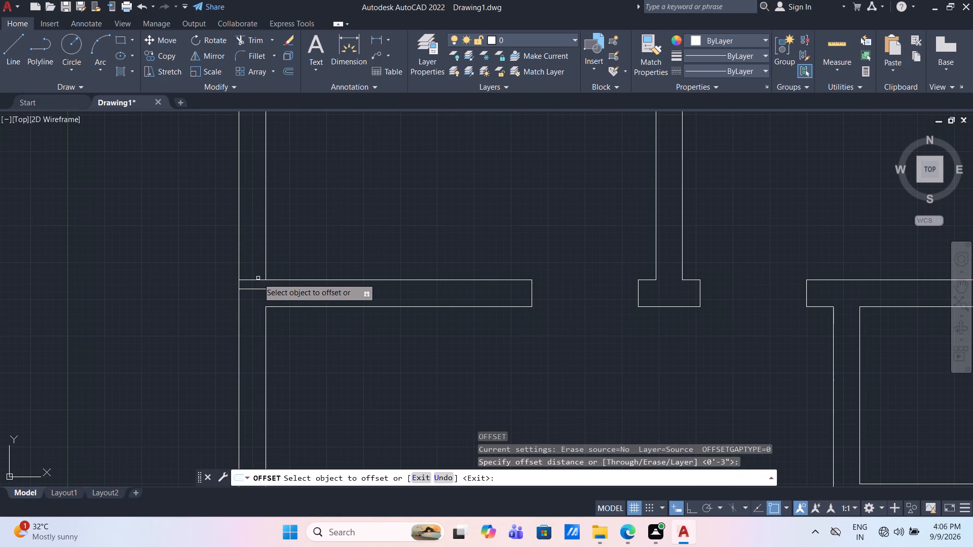
click(258, 278)
click(258, 279)
click(256, 264)
key(Escape)
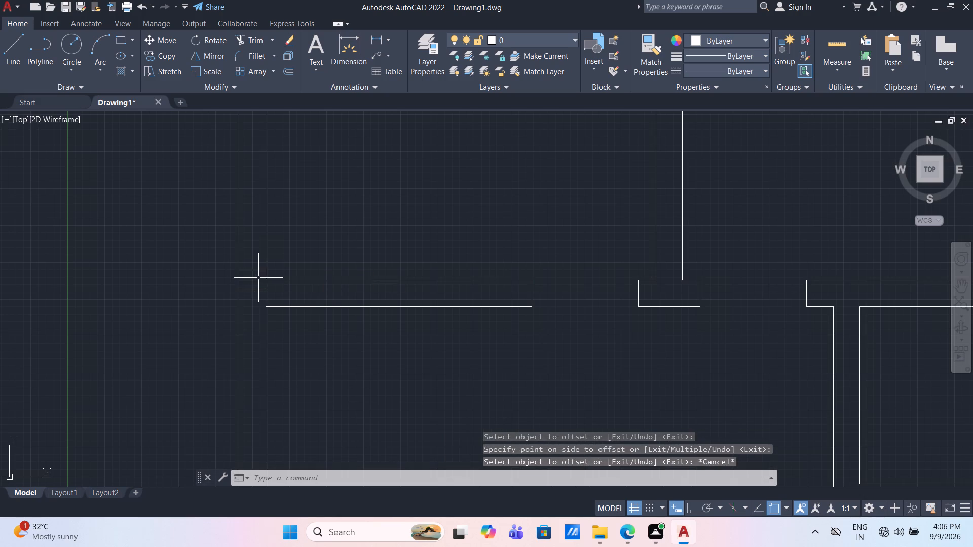
Erase the original cross line and its lower offset copy from the left outer wall, keeping the upper one.
click(257, 279)
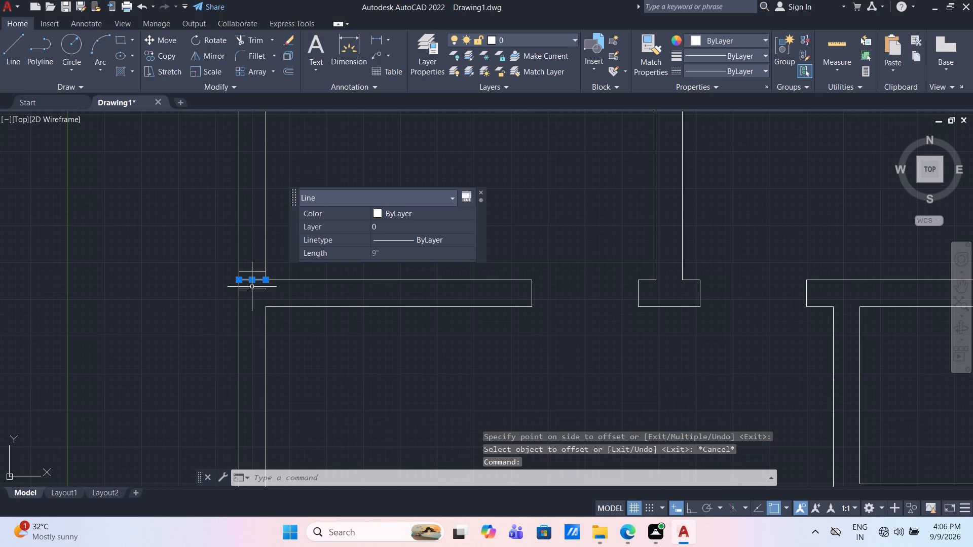
click(252, 290)
key(Delete)
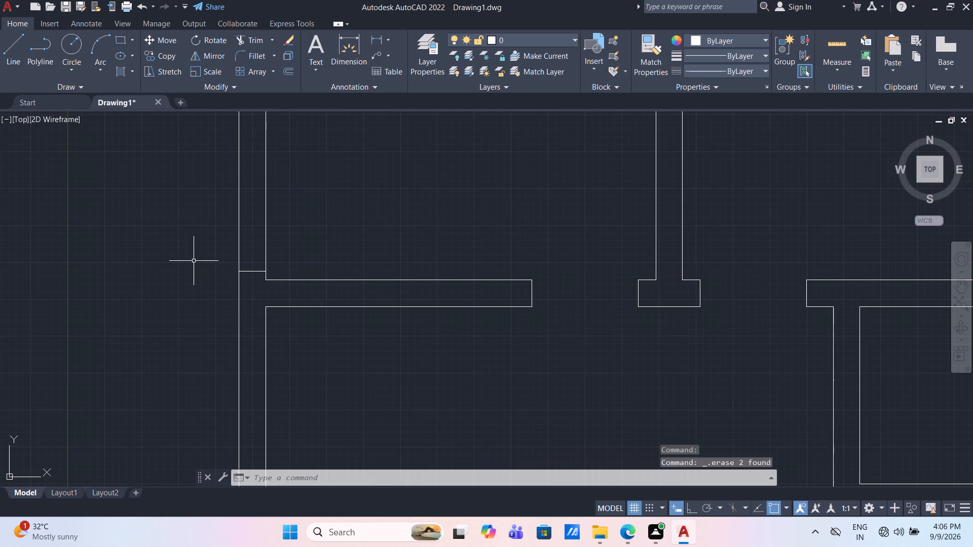
Offset the remaining cross line in the left outer wall 4' upward to mark the upper-left room's opening.
scroll(218, 264, down, 4)
scroll(232, 253, up, 3)
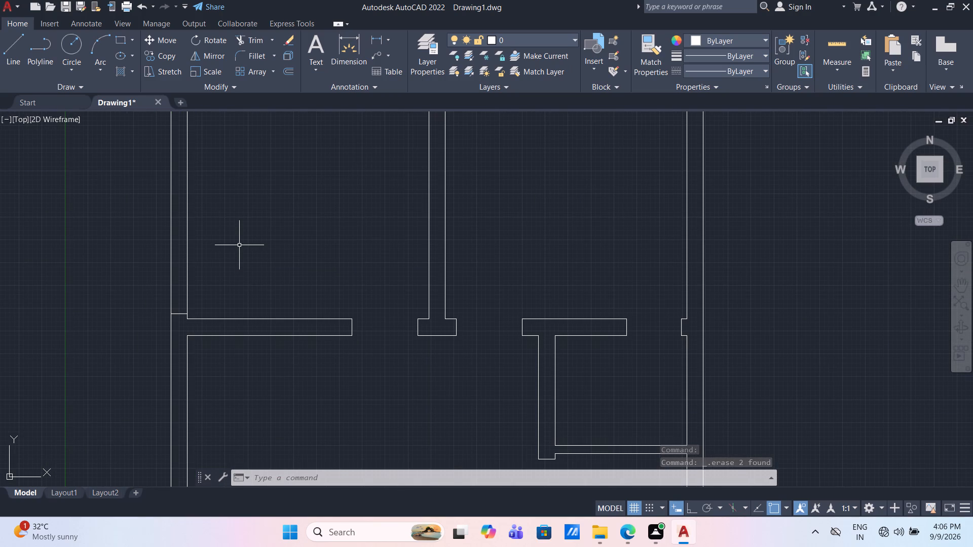
key(o)
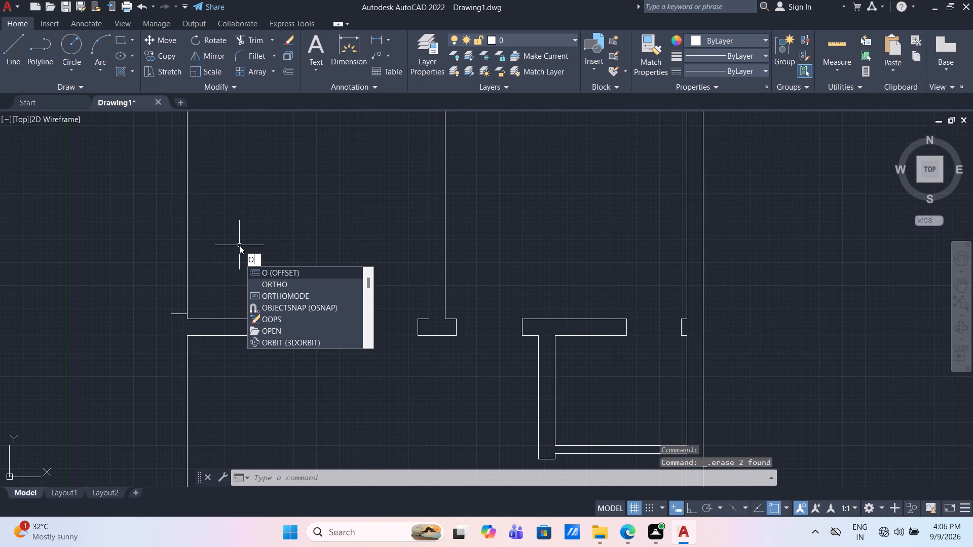
key(f)
key(Return)
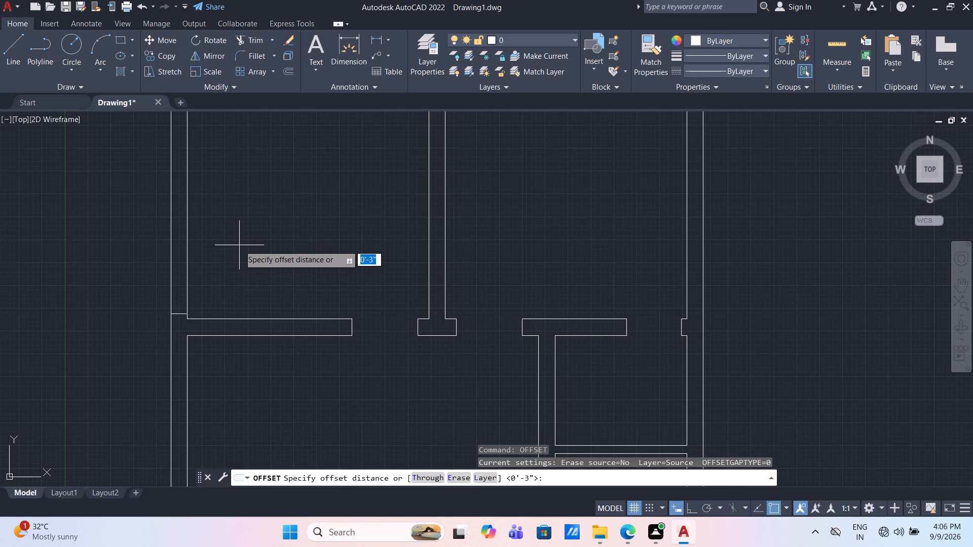
text(4')
key(Return)
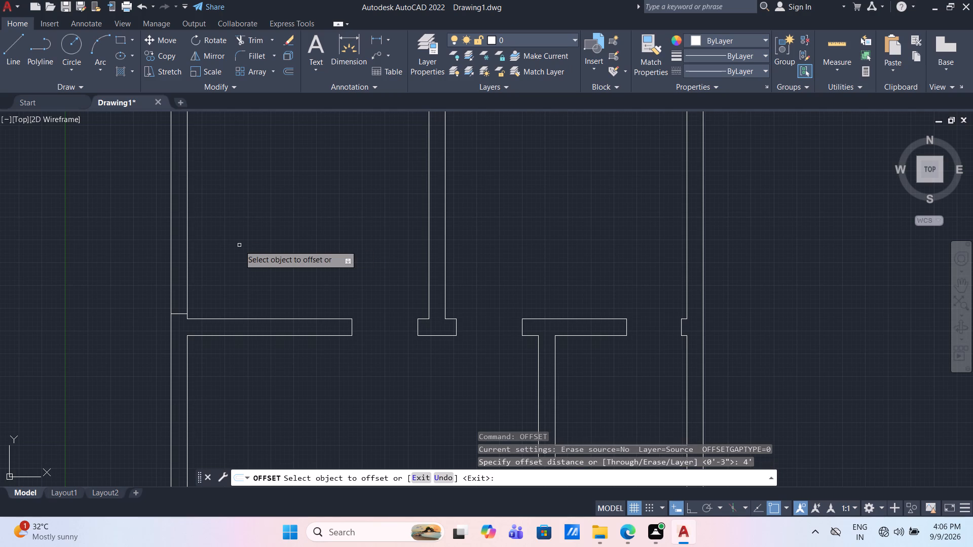
click(179, 313)
click(182, 289)
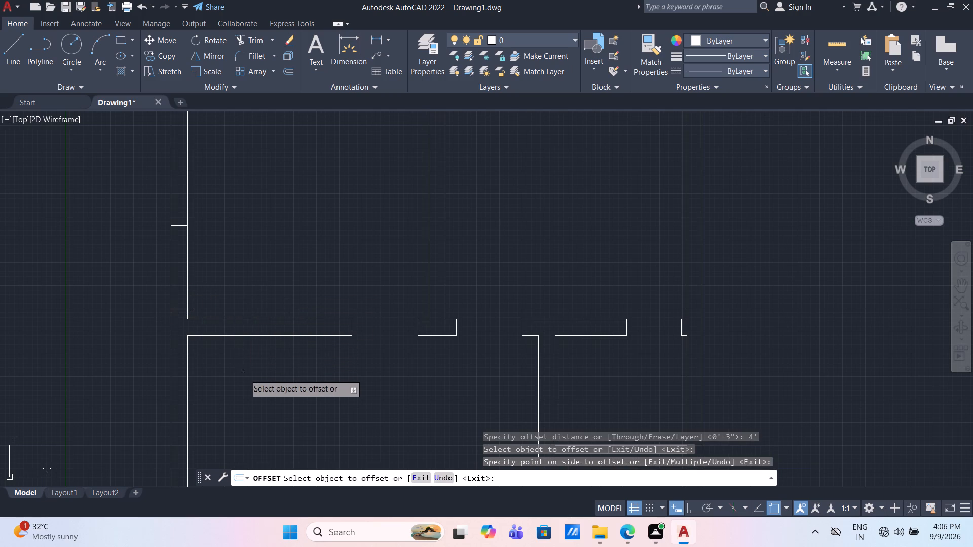
middle_drag(247, 390, 268, 283)
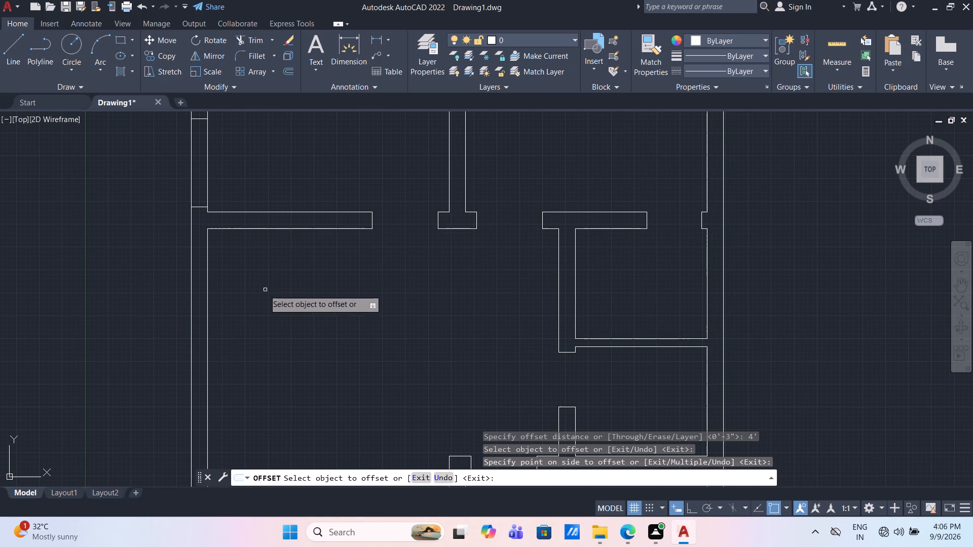
key(Escape)
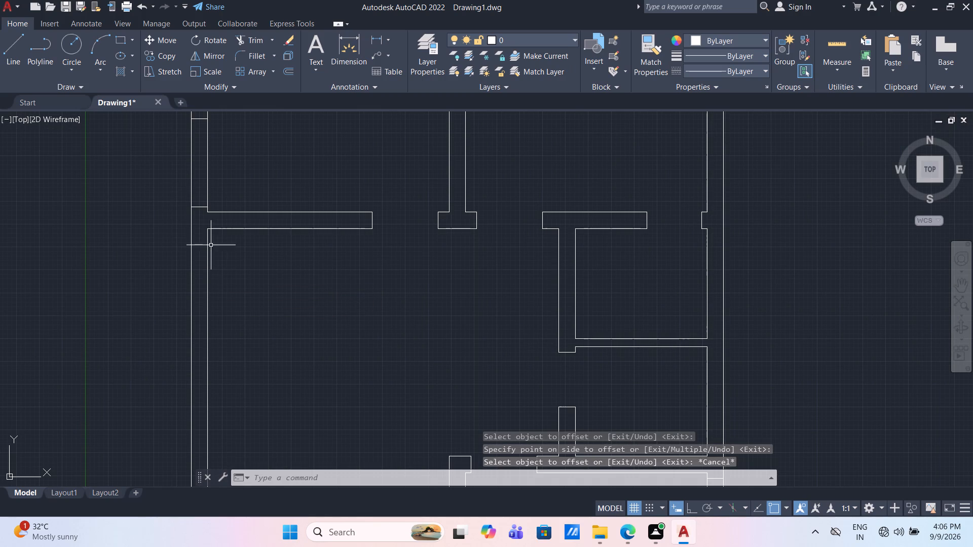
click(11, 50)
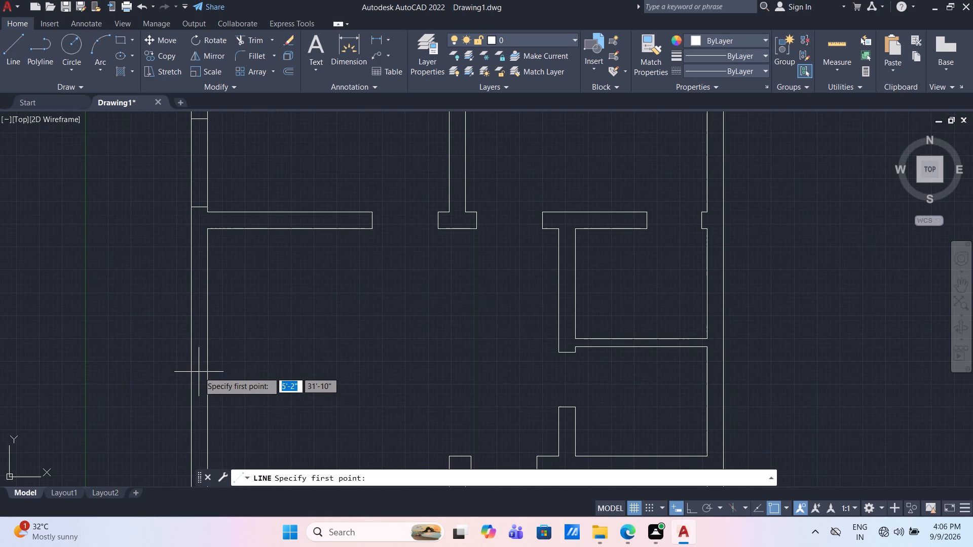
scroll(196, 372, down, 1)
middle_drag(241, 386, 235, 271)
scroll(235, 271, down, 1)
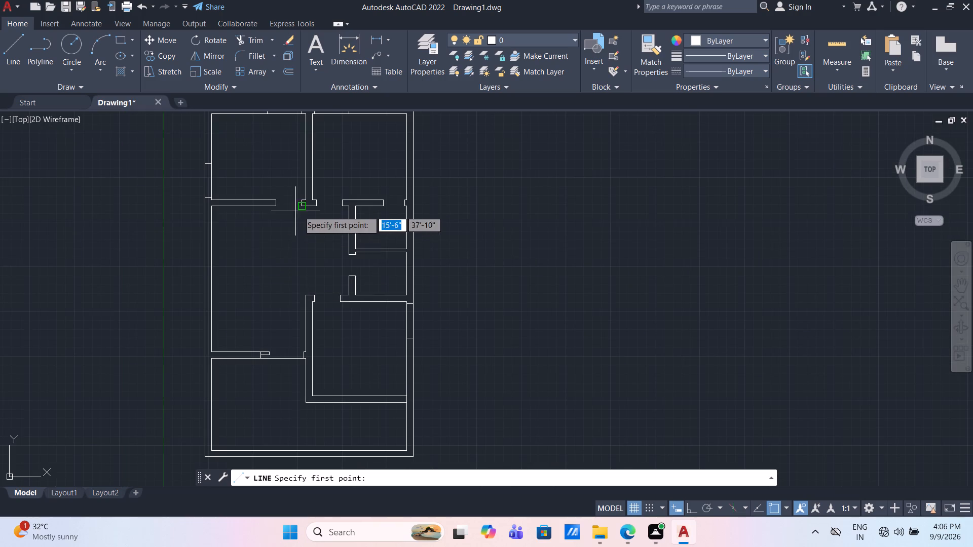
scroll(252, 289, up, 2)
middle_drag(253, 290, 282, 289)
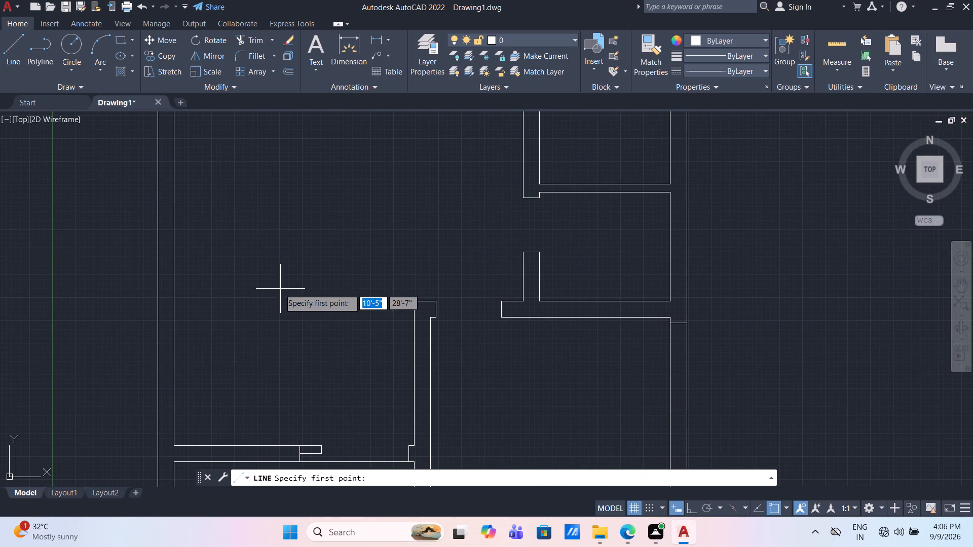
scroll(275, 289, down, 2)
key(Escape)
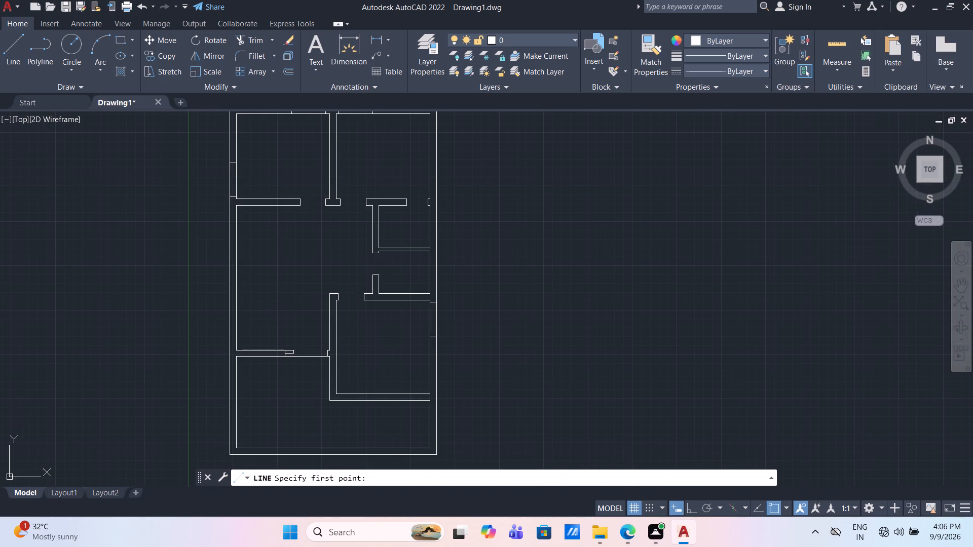
Dimension the large left room's inner left wall between its upper and lower partitions, placing the dimension inside the room.
click(351, 59)
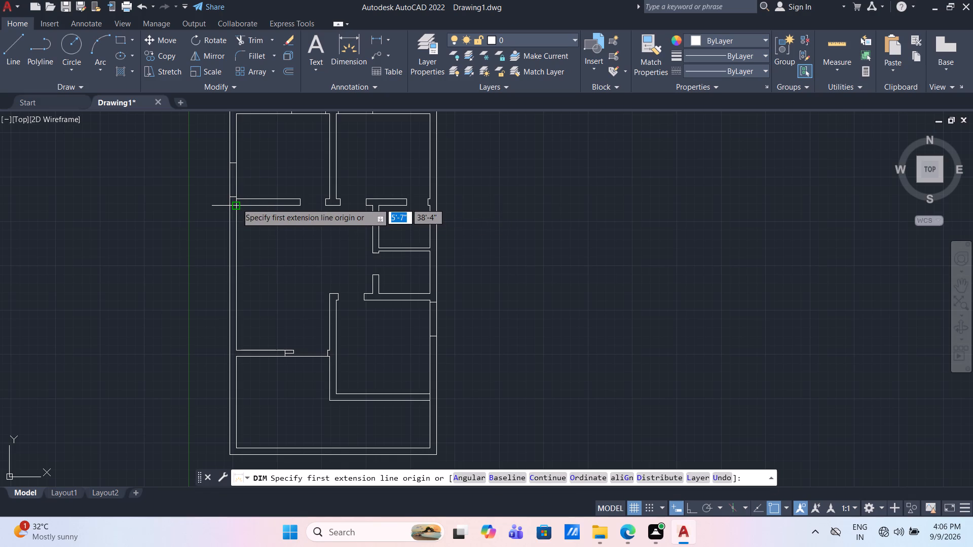
click(236, 203)
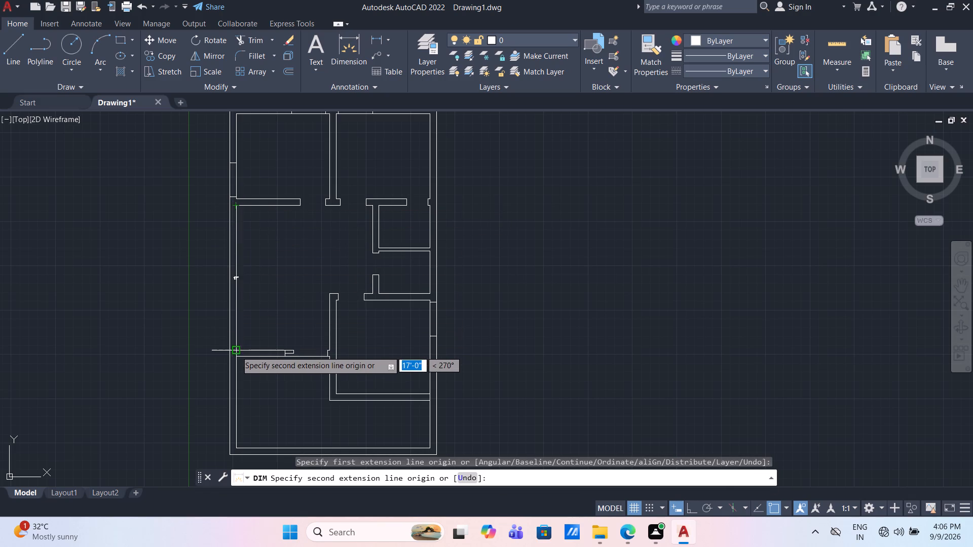
click(237, 351)
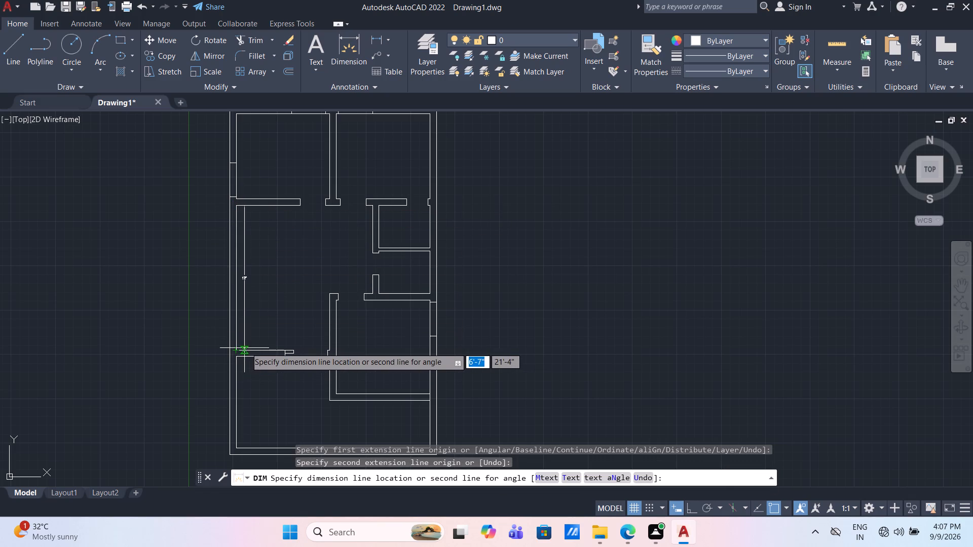
click(252, 347)
key(Escape)
scroll(267, 285, up, 1)
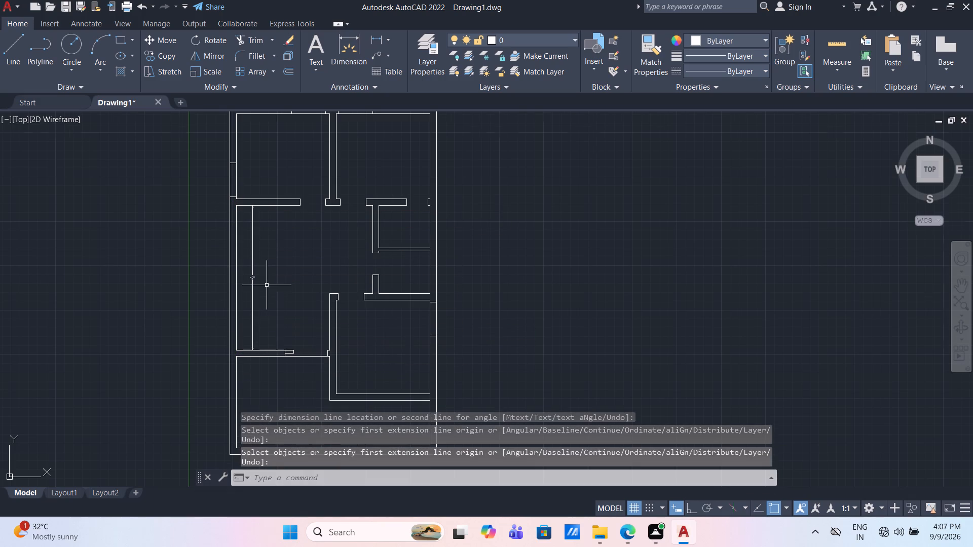
scroll(267, 285, up, 1)
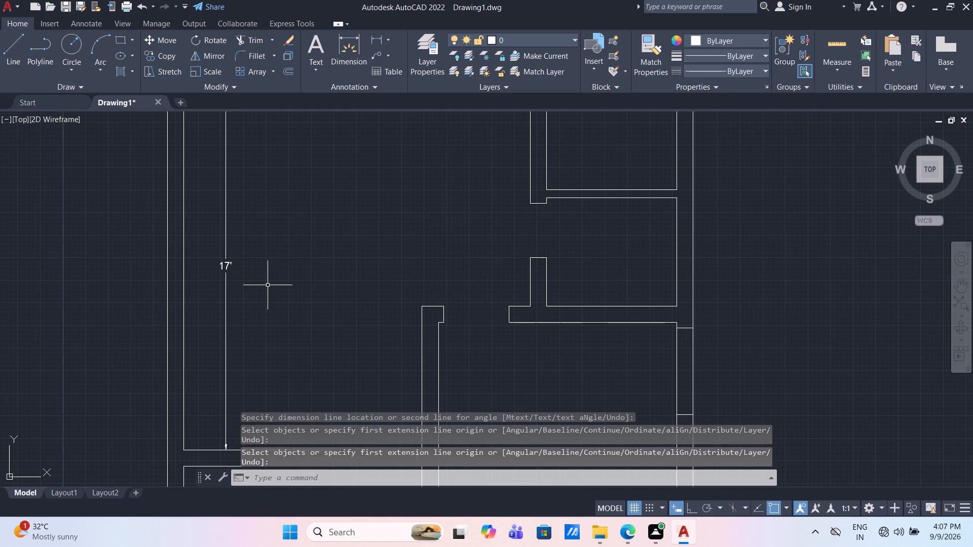
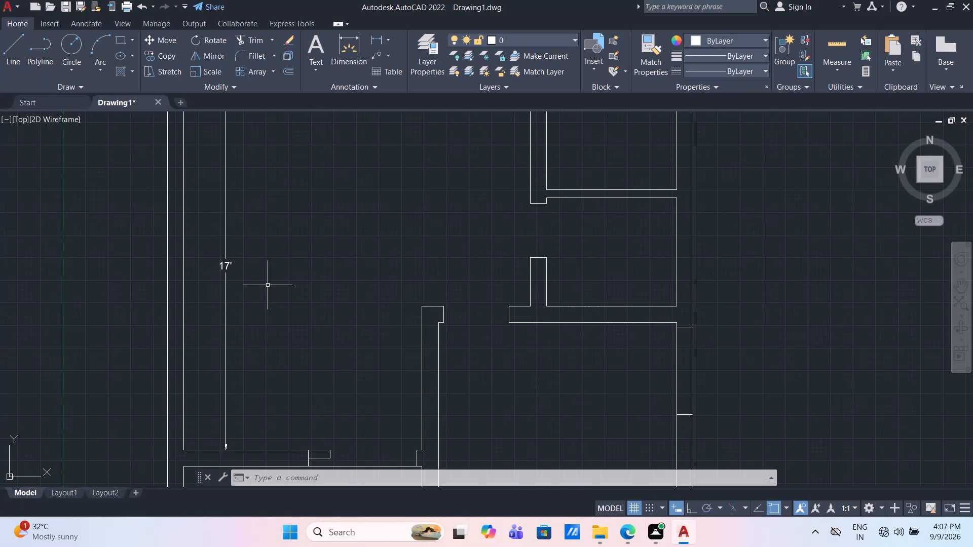
Divide the large left room's inner left wall line into 3 equal segments.
scroll(220, 249, down, 3)
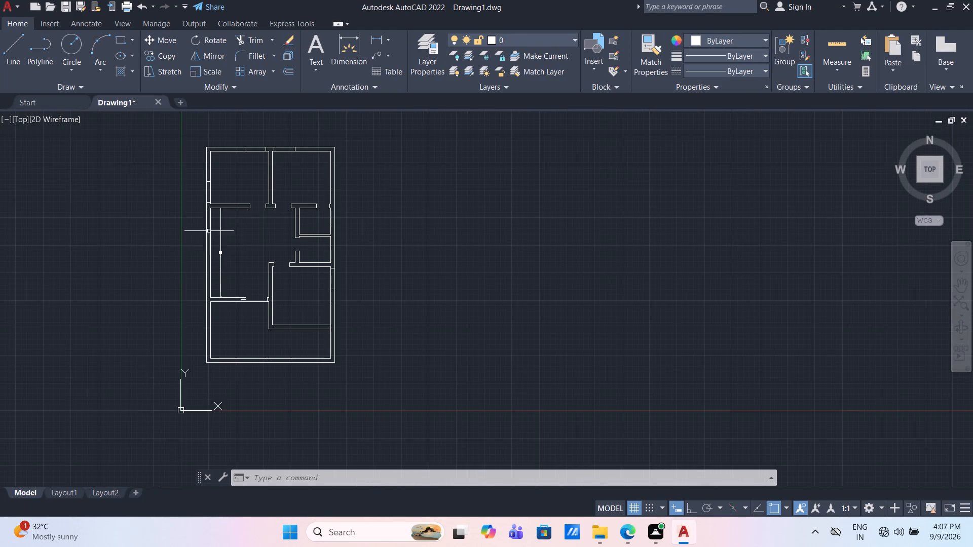
scroll(204, 223, up, 3)
middle_drag(251, 205, 254, 167)
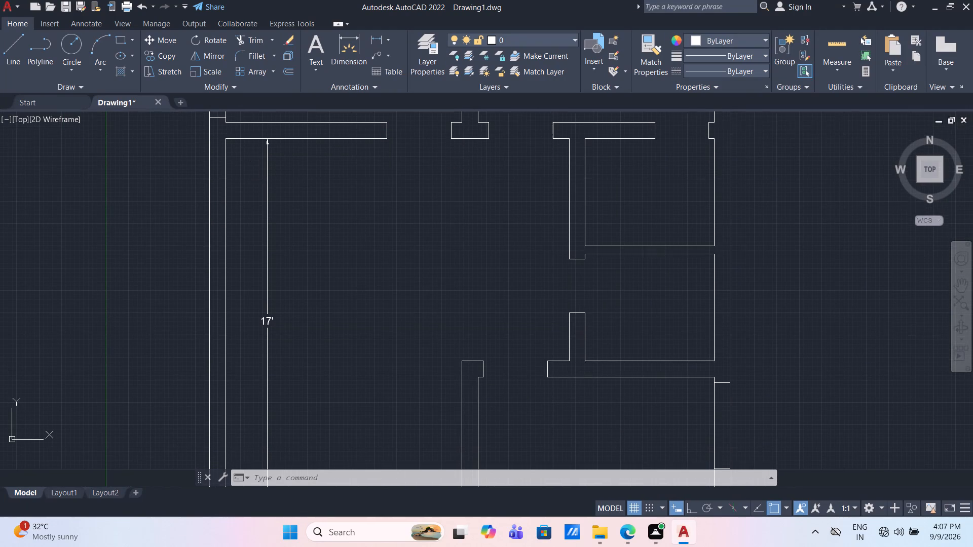
middle_drag(254, 167, 253, 167)
scroll(250, 212, down, 1)
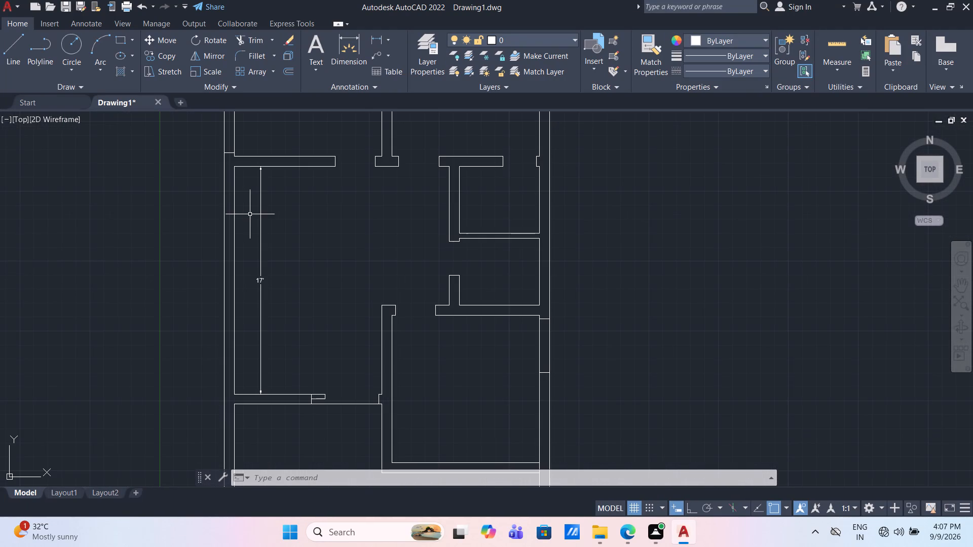
middle_drag(250, 216, 243, 209)
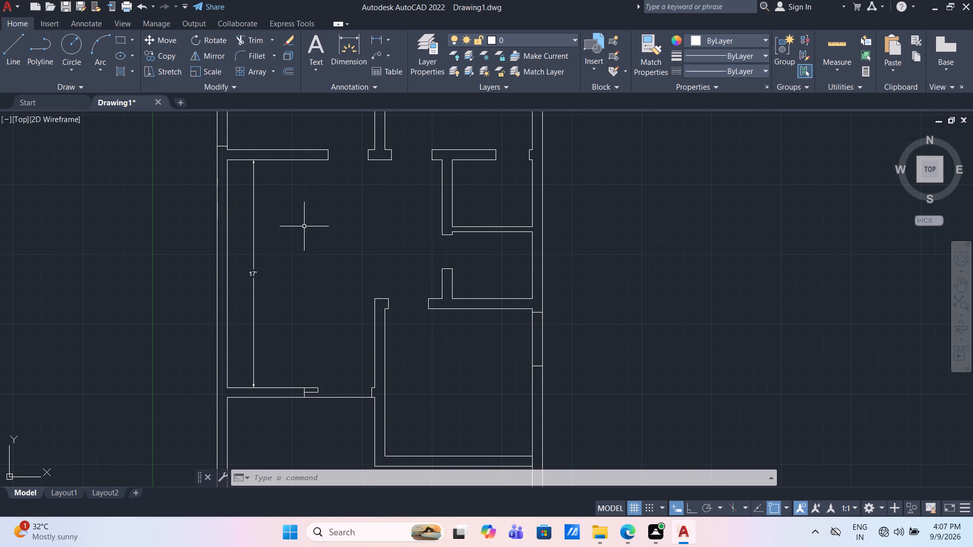
click(227, 268)
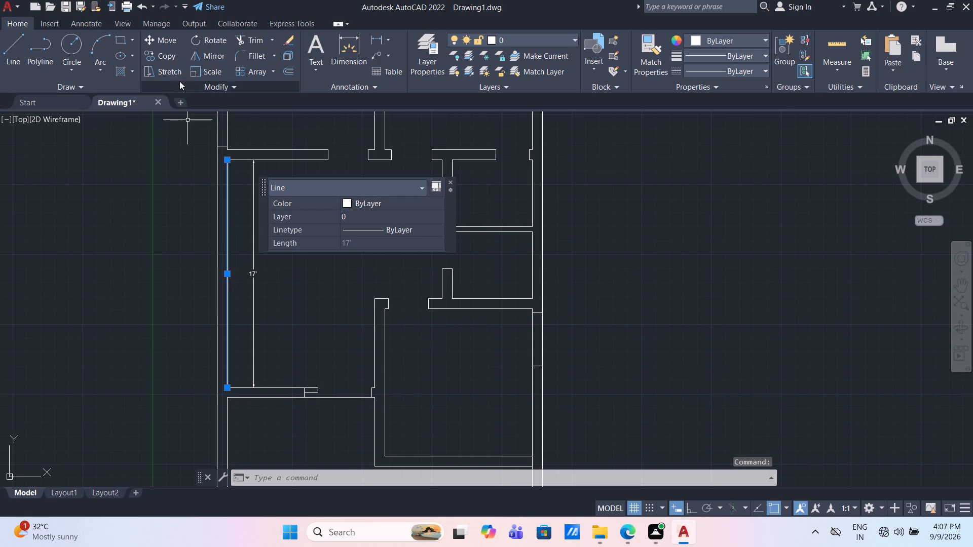
click(243, 86)
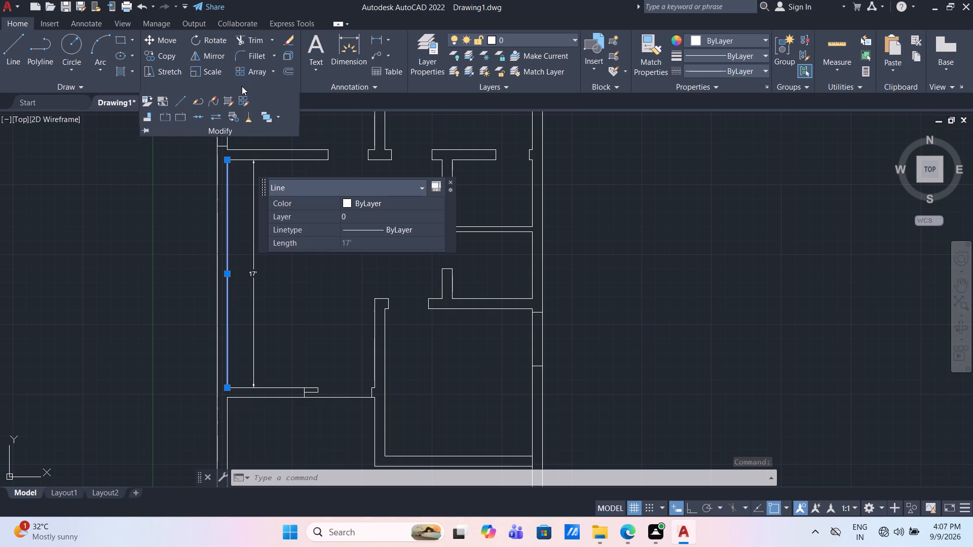
click(79, 86)
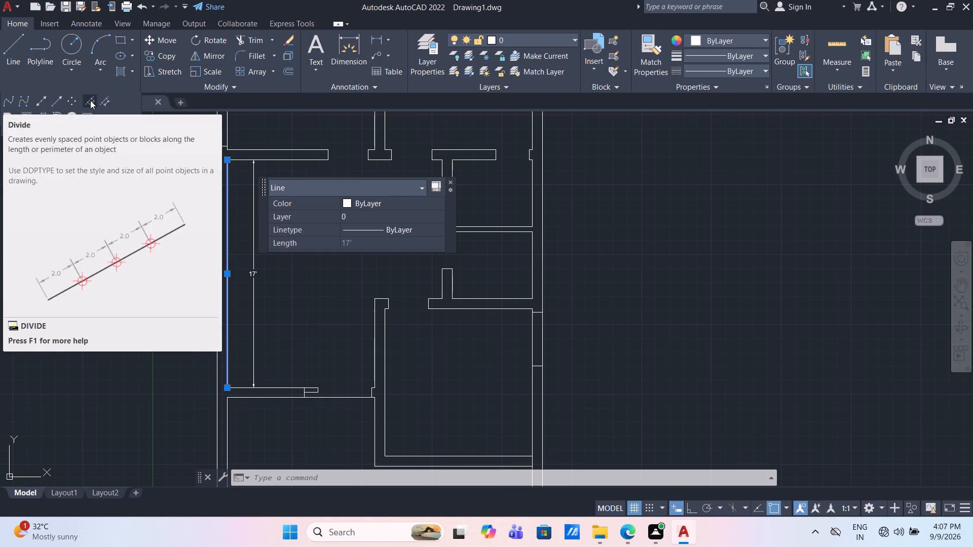
click(90, 100)
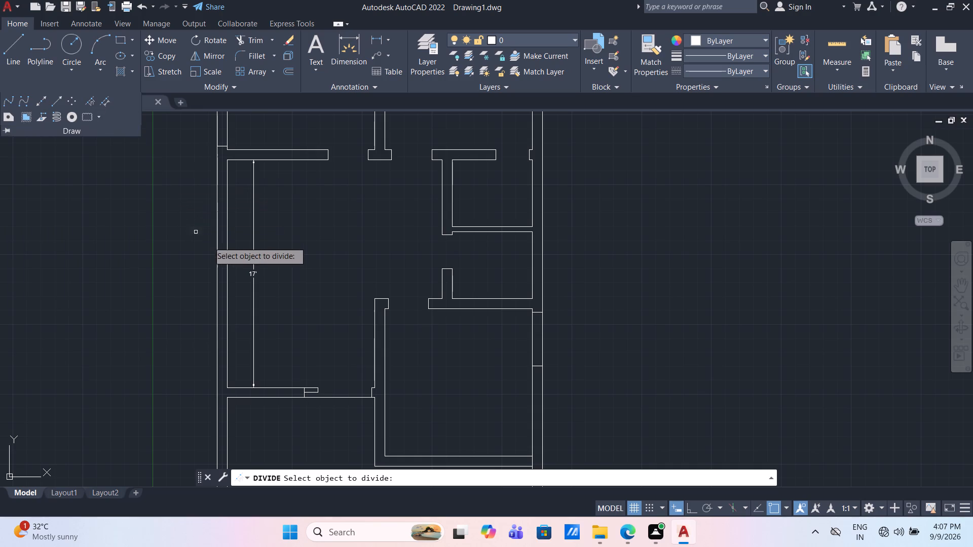
click(228, 250)
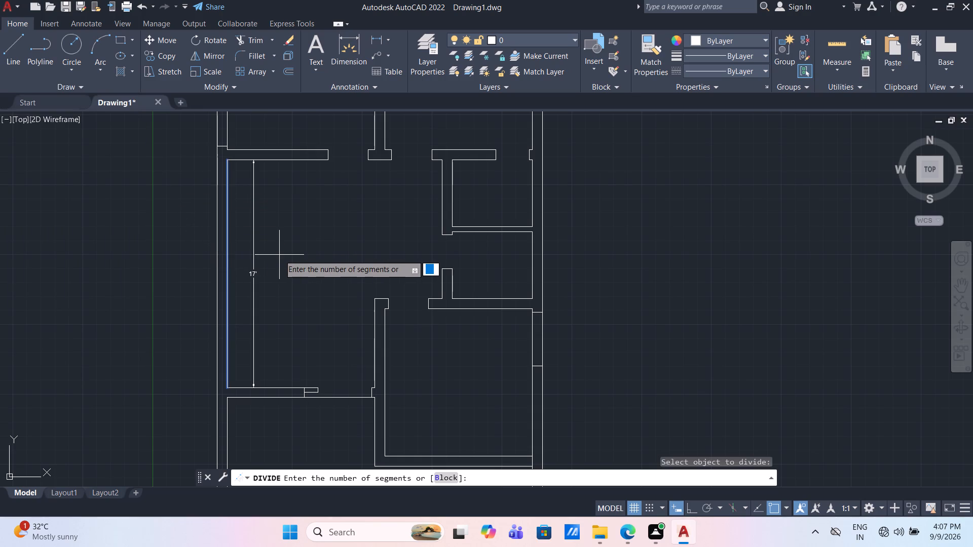
key(3)
key(Return)
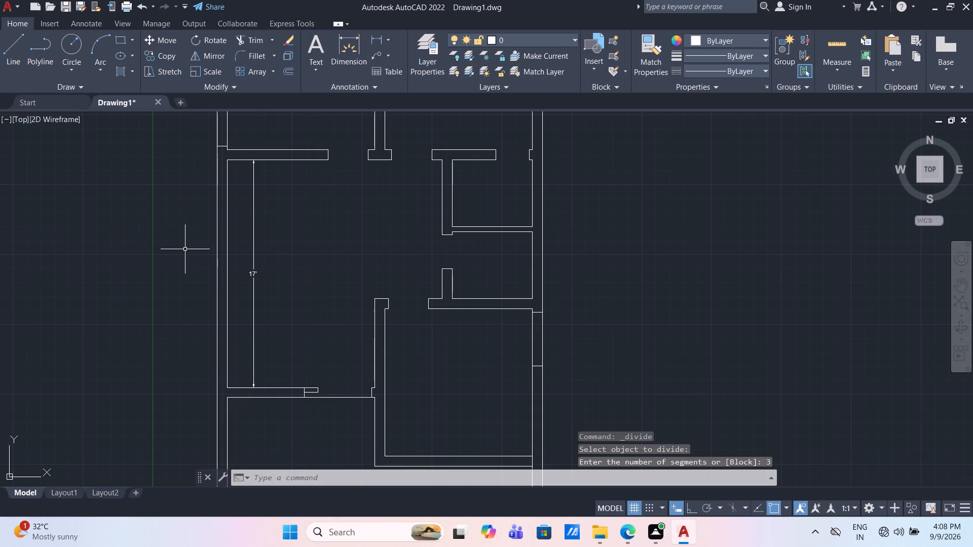
click(228, 258)
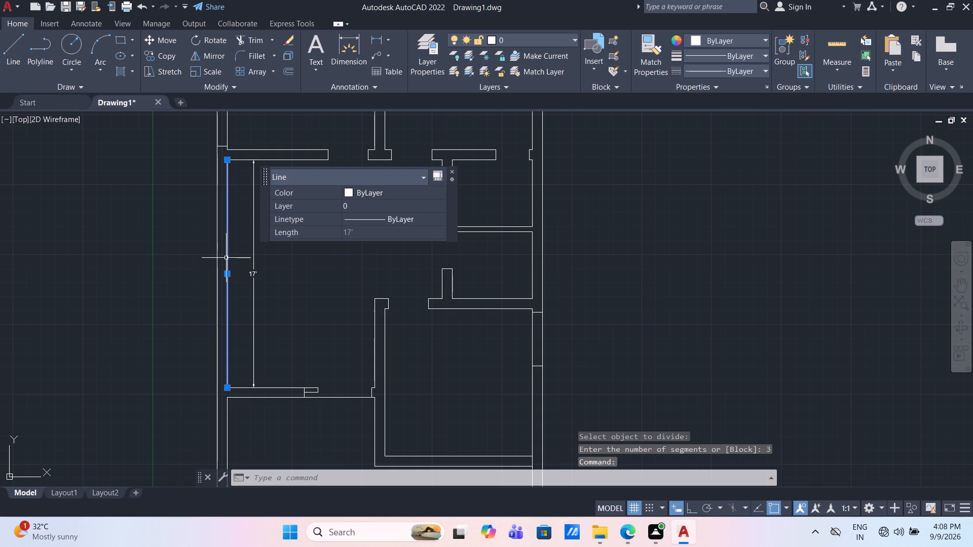
key(Escape)
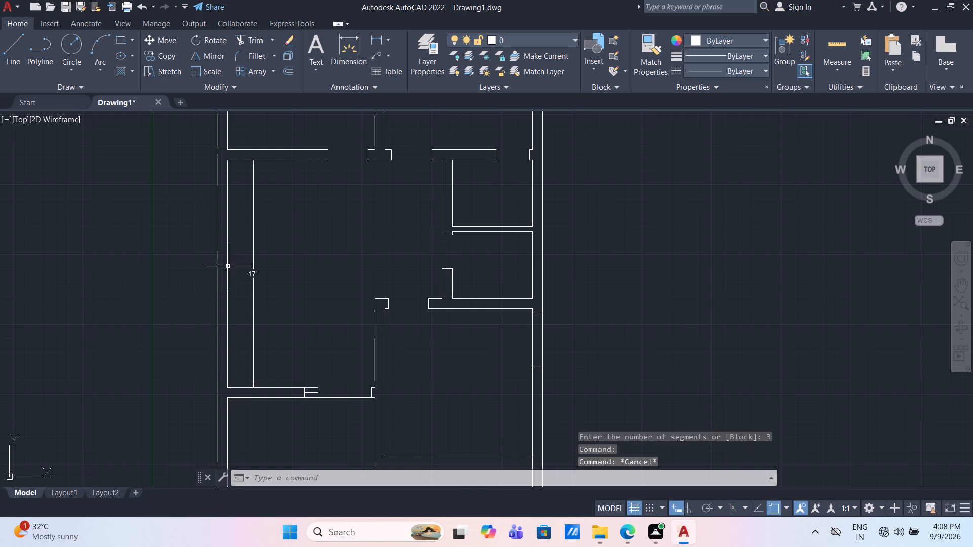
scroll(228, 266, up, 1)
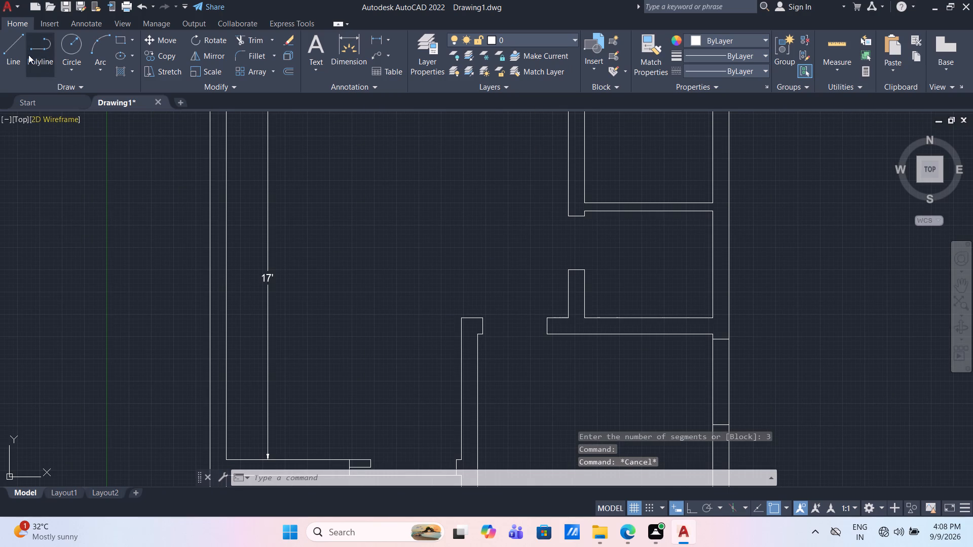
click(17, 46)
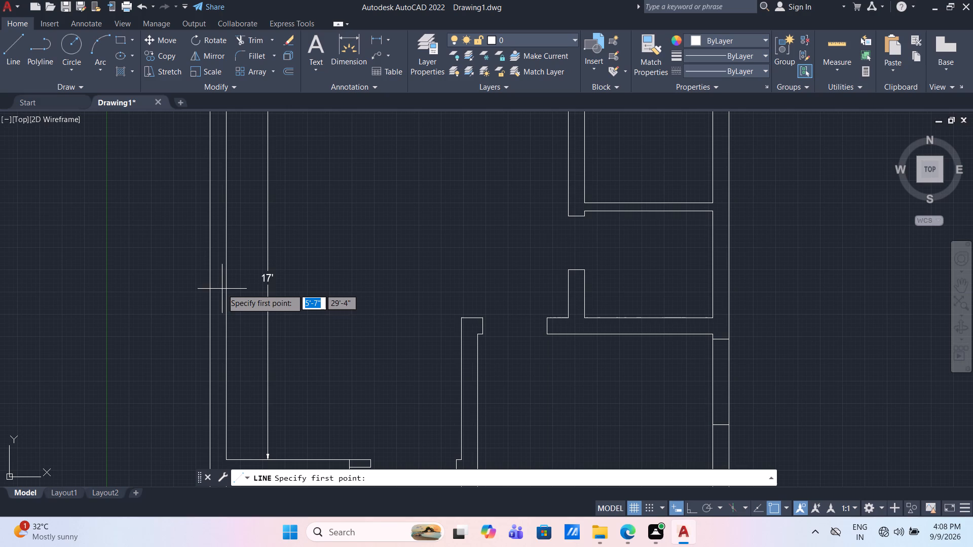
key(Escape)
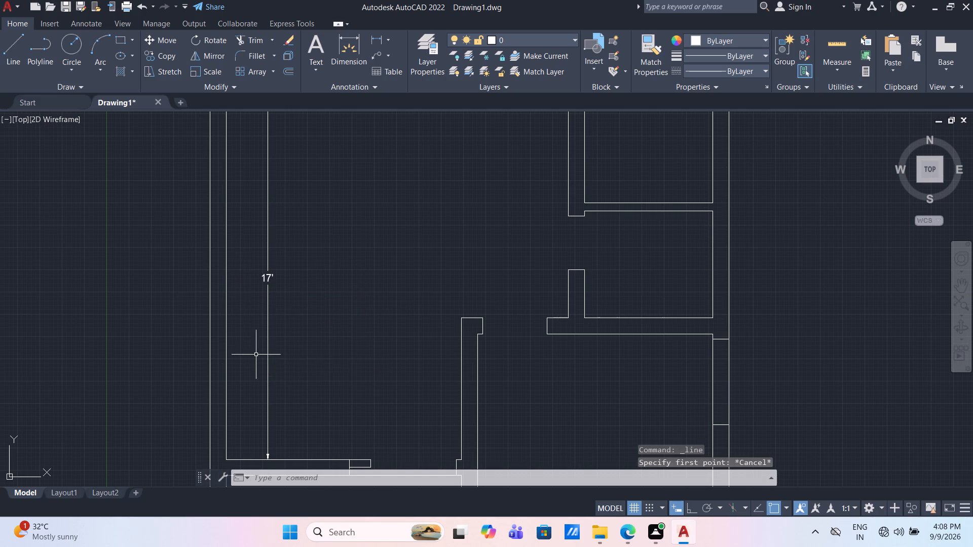
Divide the large left room's inner left wall line into 3 segments again.
scroll(309, 365, down, 2)
middle_drag(315, 369, 293, 327)
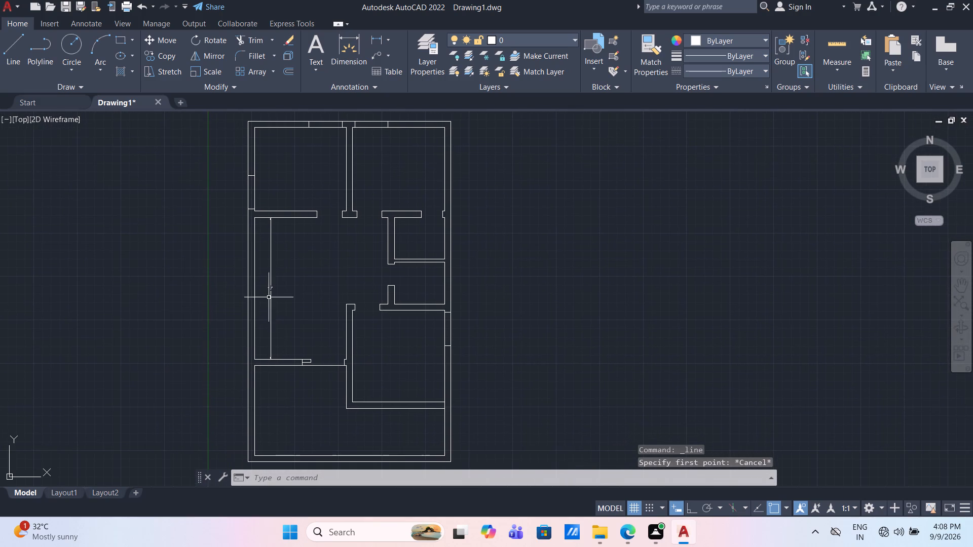
scroll(278, 270, up, 2)
middle_drag(279, 269, 262, 208)
scroll(264, 209, down, 2)
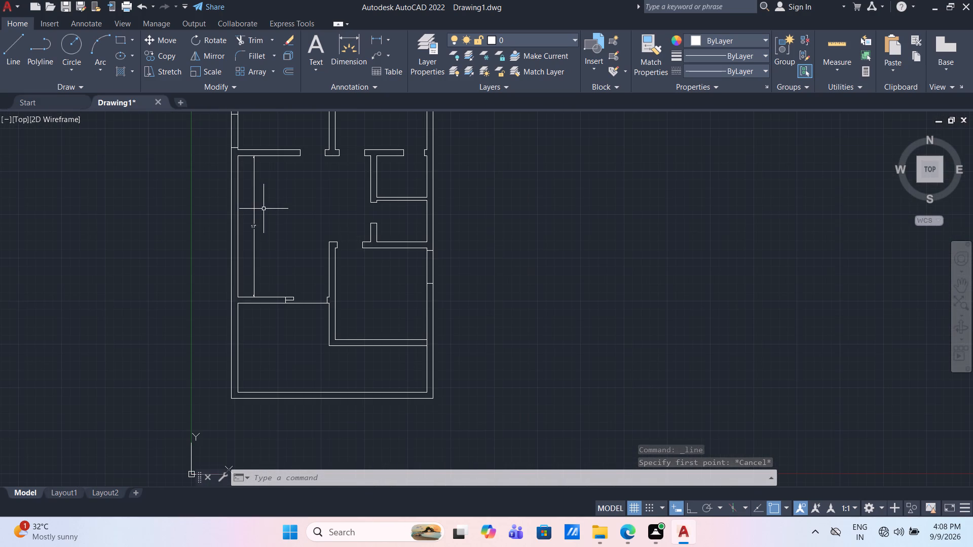
scroll(266, 227, up, 1)
middle_drag(267, 232, 264, 300)
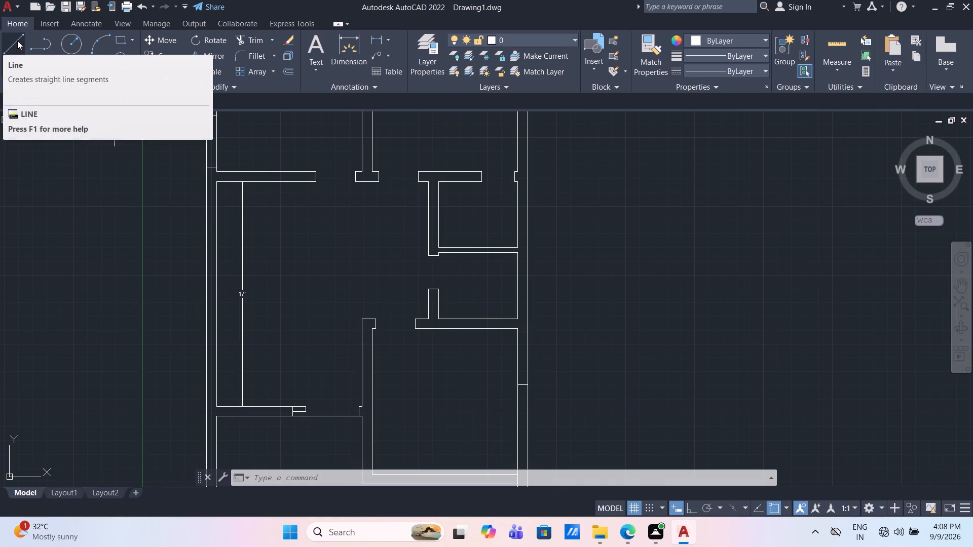
click(58, 88)
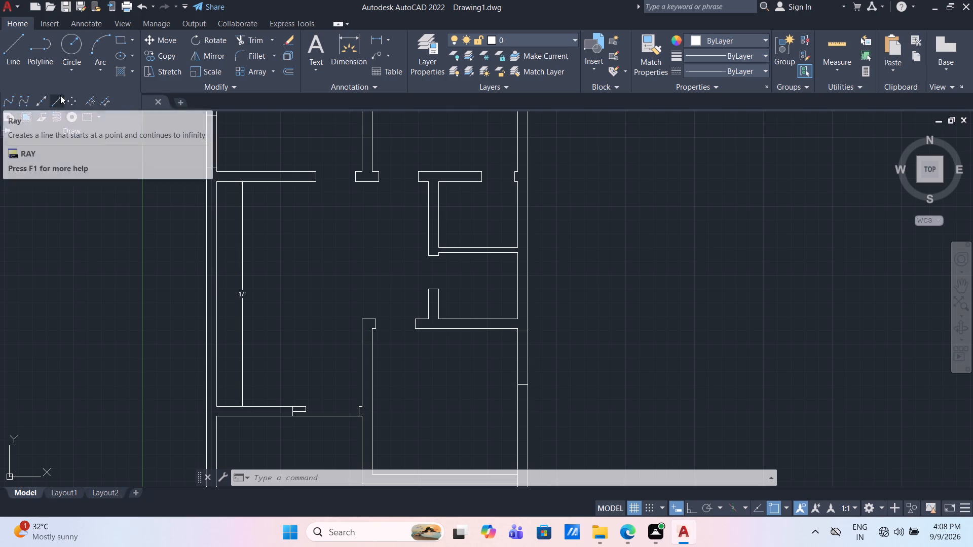
click(87, 98)
click(91, 99)
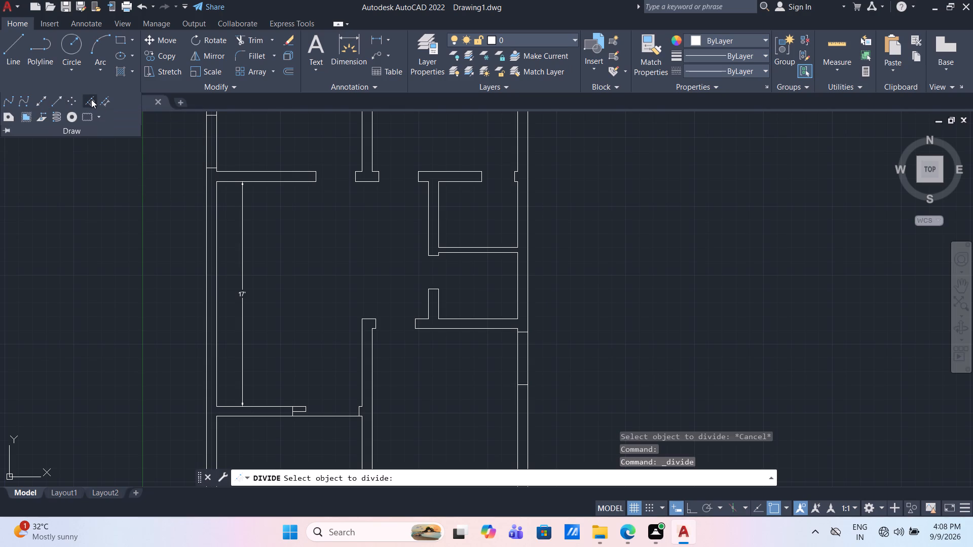
click(217, 233)
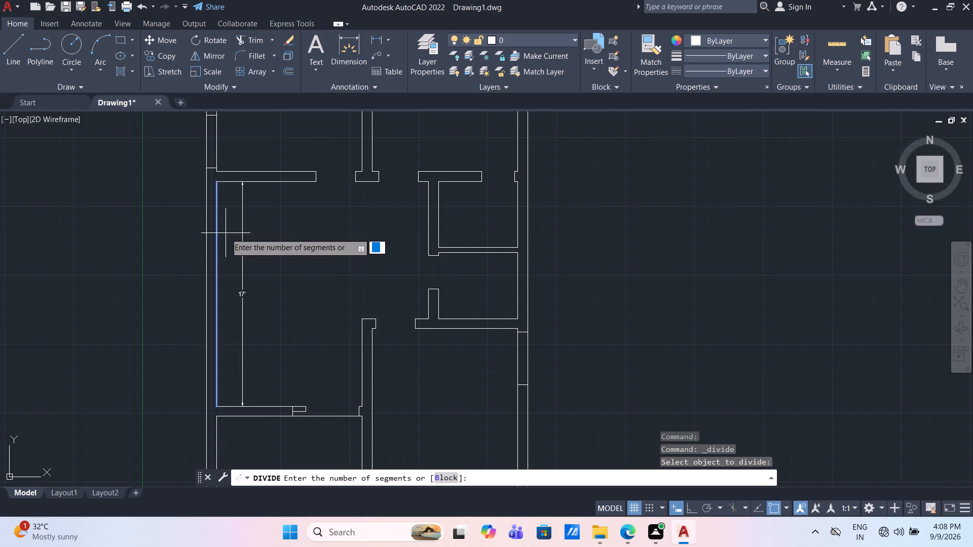
key(3)
key(Return)
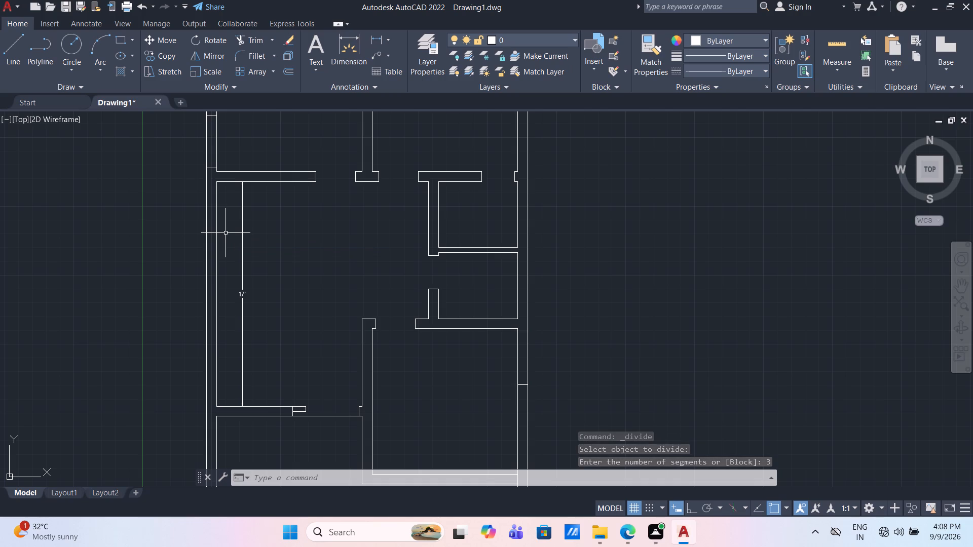
Offset the large left room's upper partition face 5'7" downward and its lower partition face 5'7" upward, into the room.
scroll(218, 352, up, 2)
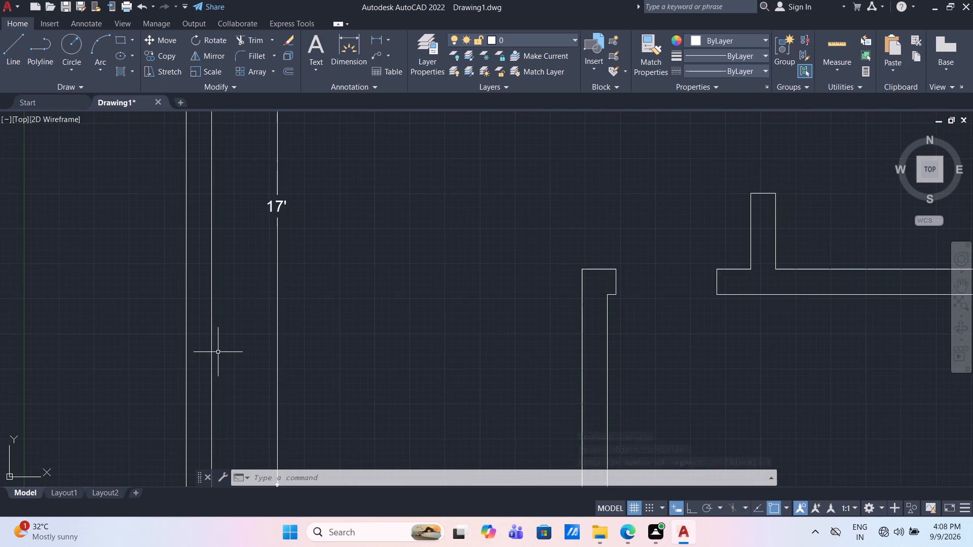
scroll(218, 352, down, 3)
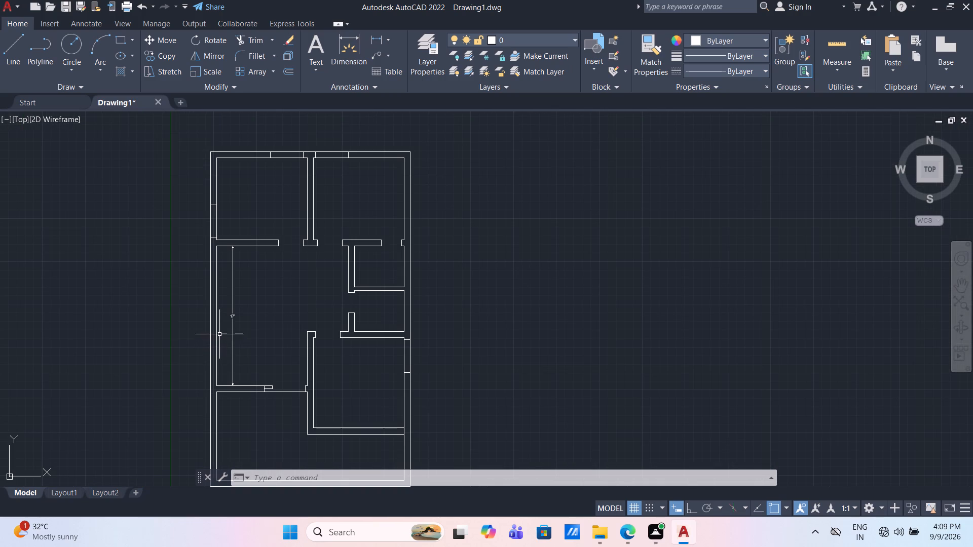
middle_drag(213, 332, 202, 273)
scroll(203, 269, up, 1)
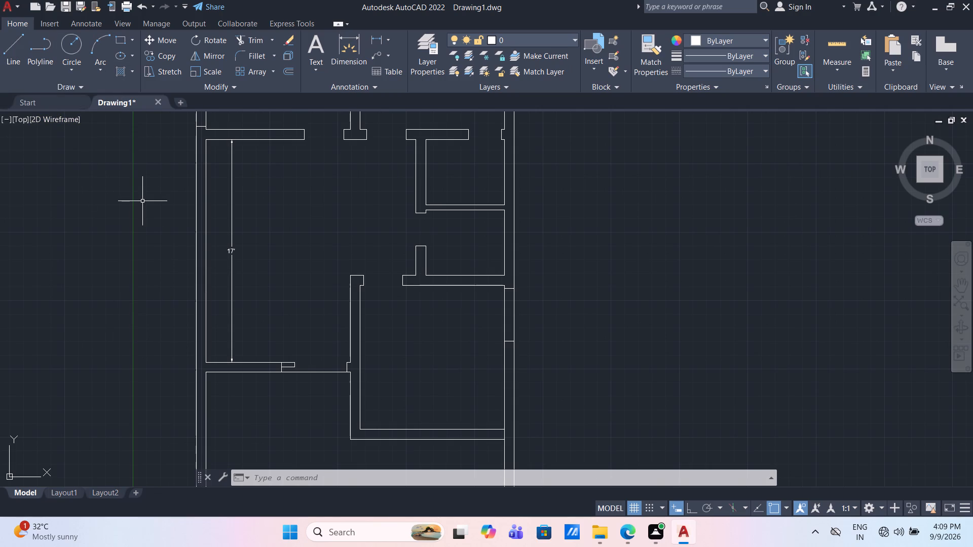
key(o)
key(Return)
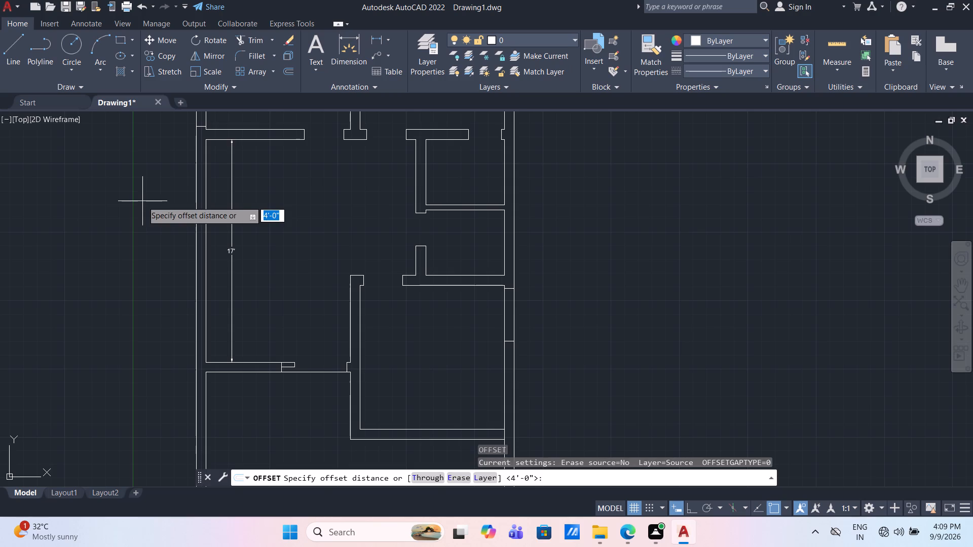
key(5)
key(apostrophe)
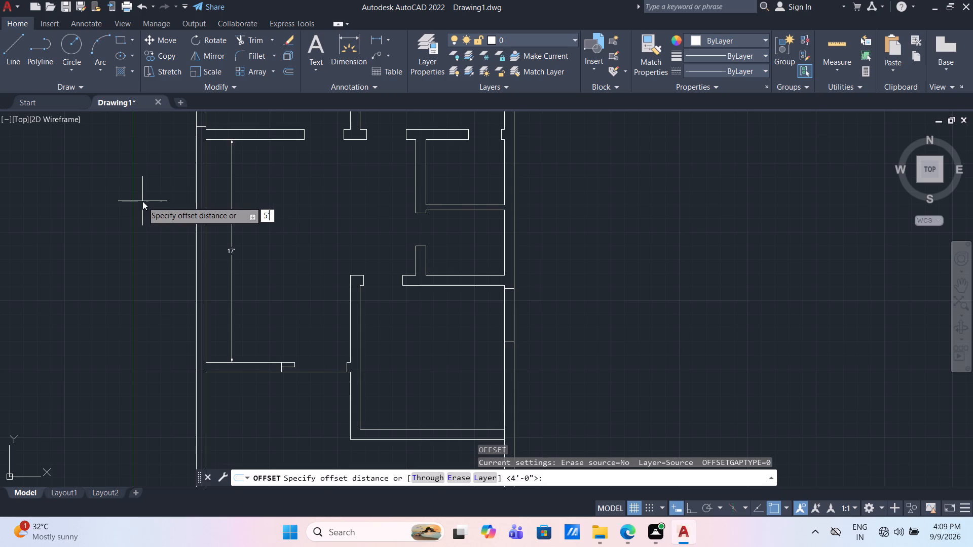
key(7)
key(shift+quotedbl)
key(Return)
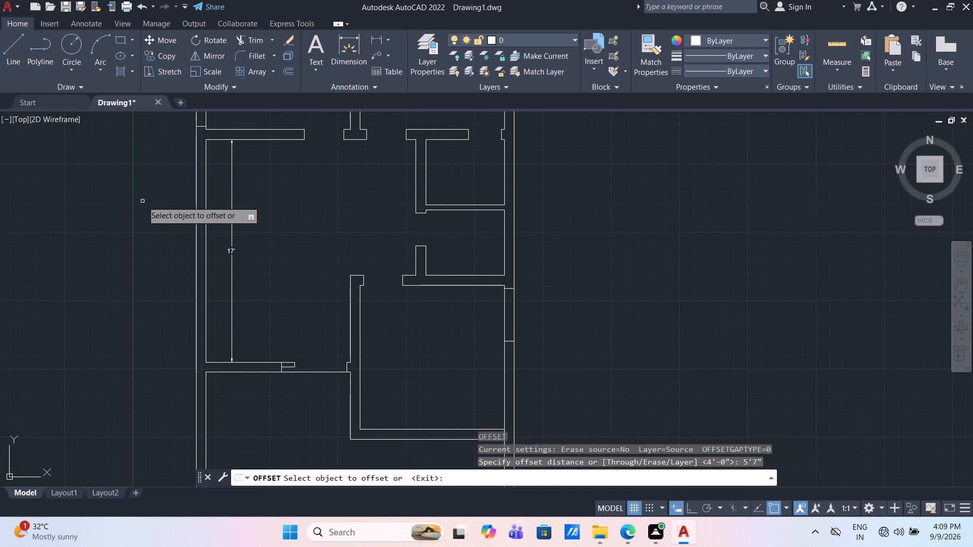
click(259, 140)
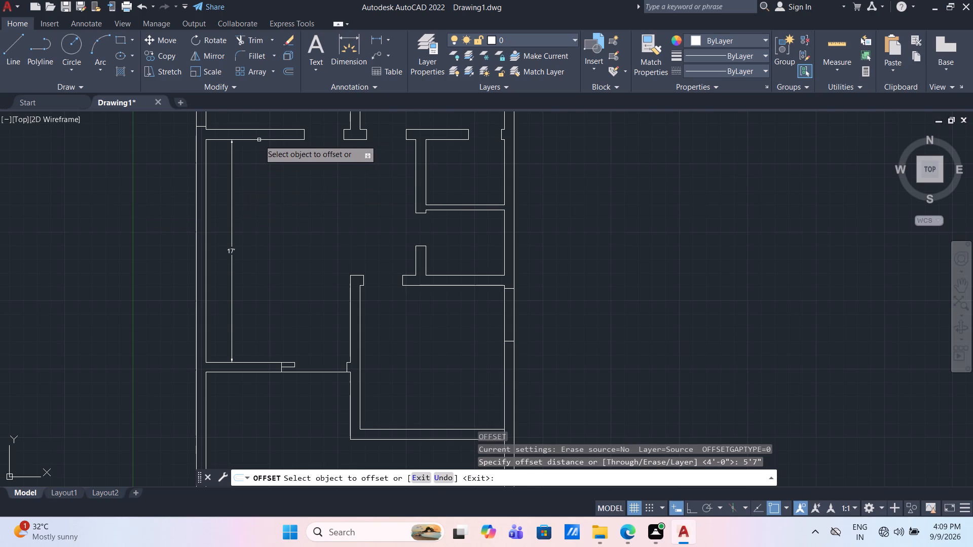
click(271, 179)
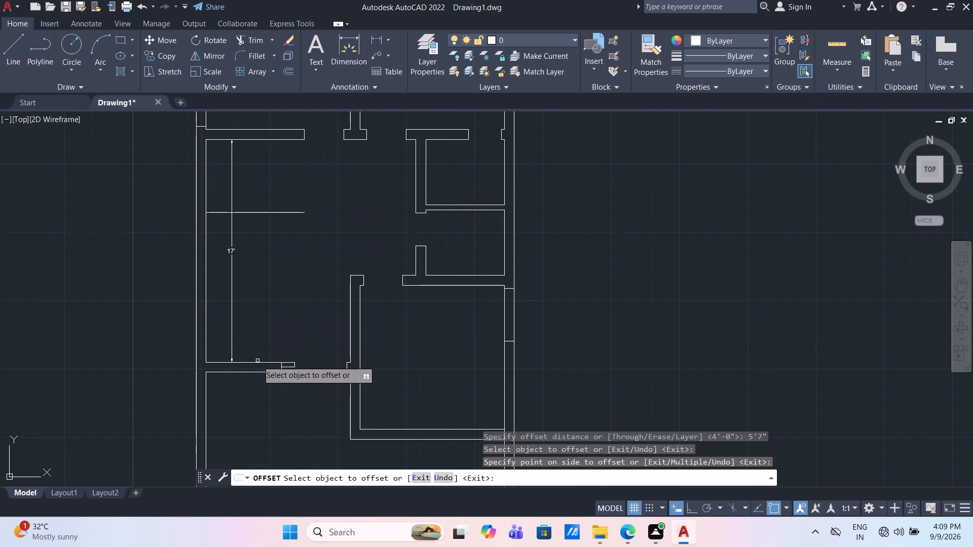
drag(257, 363, 260, 359)
click(273, 328)
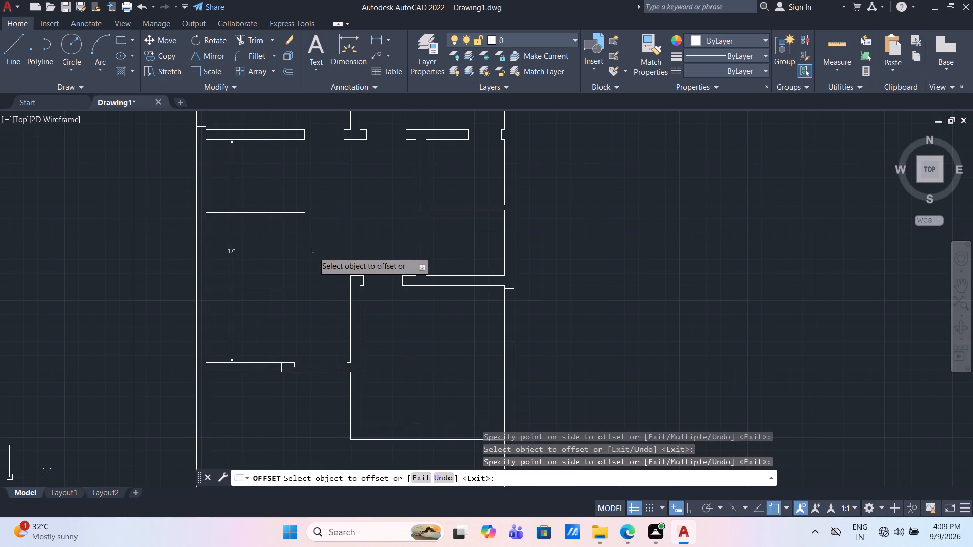
key(Escape)
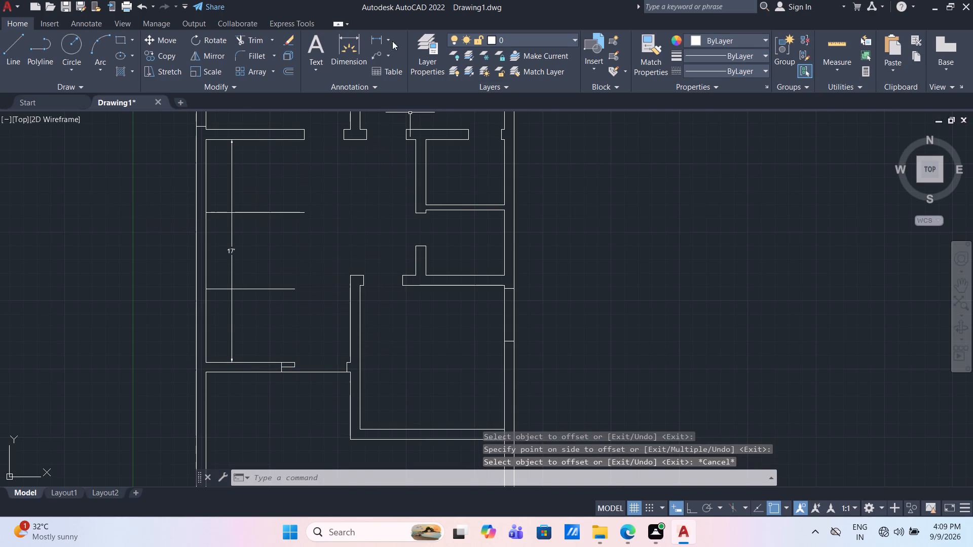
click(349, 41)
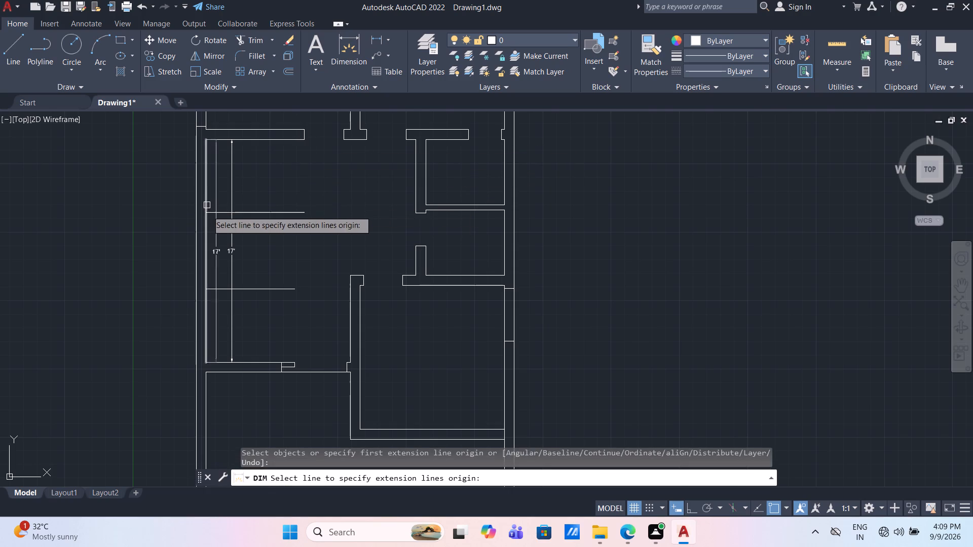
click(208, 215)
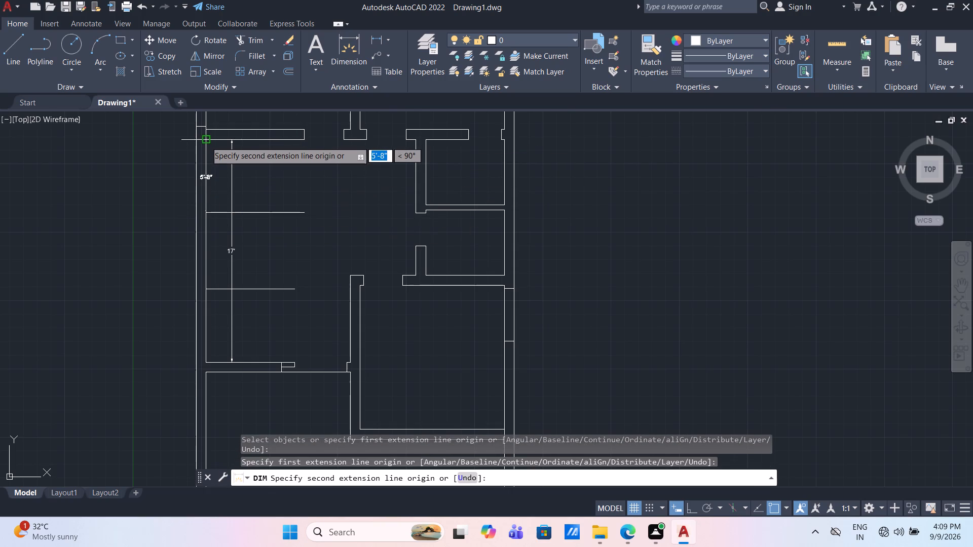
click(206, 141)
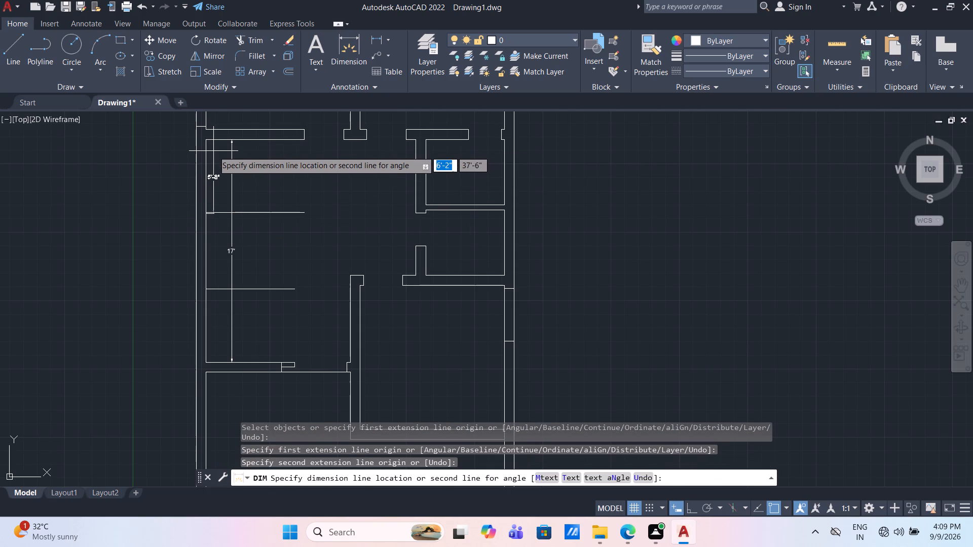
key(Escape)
Dimension the upper and middle thirds of the large left room's inner left wall, placing both dimensions just inside the room.
scroll(208, 194, up, 1)
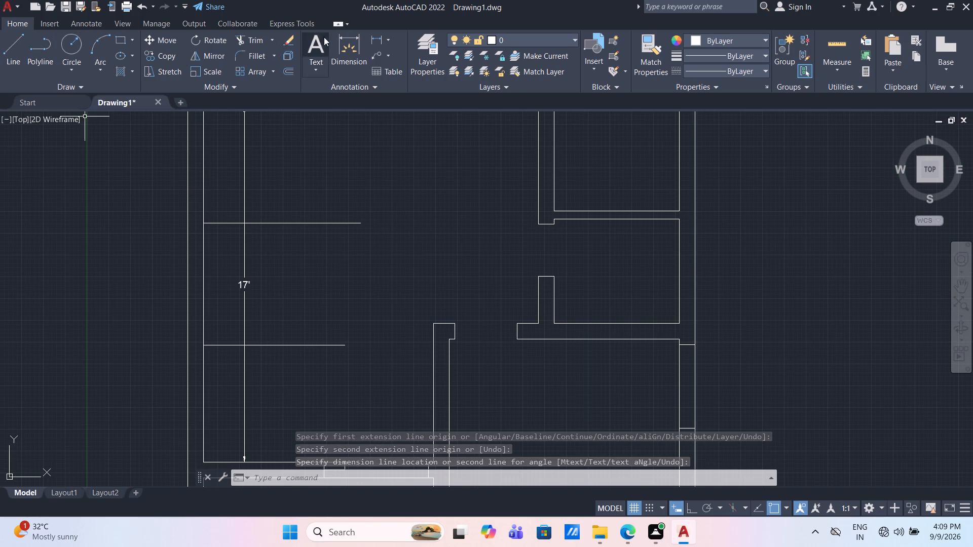
click(346, 46)
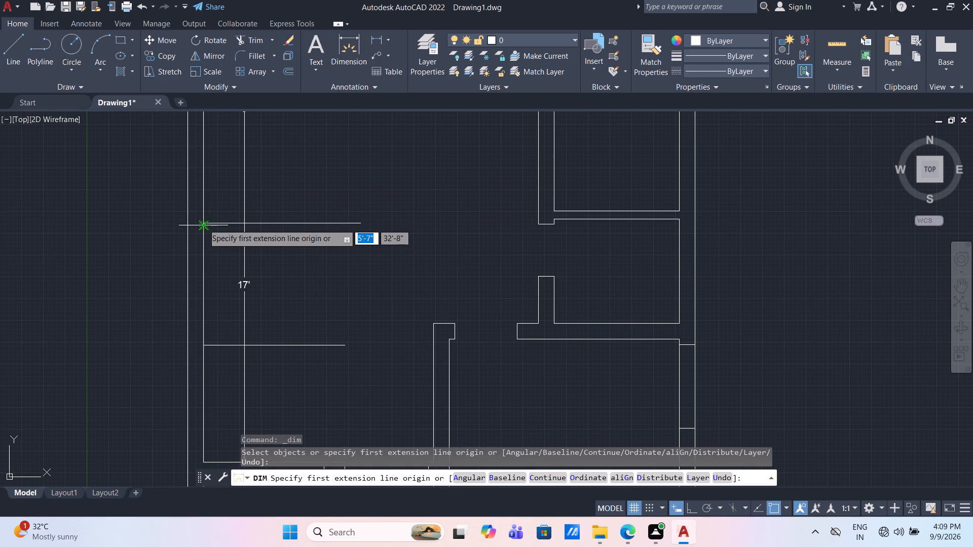
click(203, 224)
middle_drag(218, 160, 201, 244)
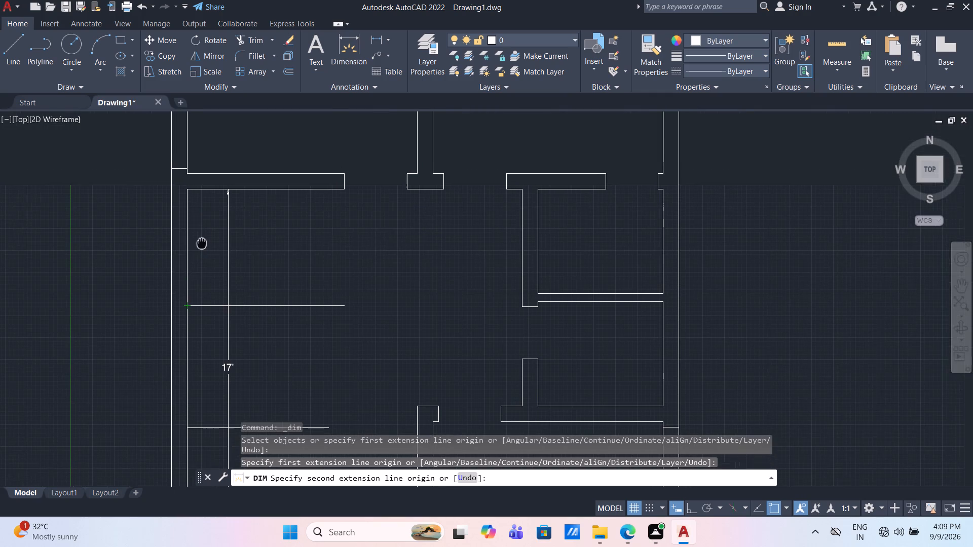
click(188, 191)
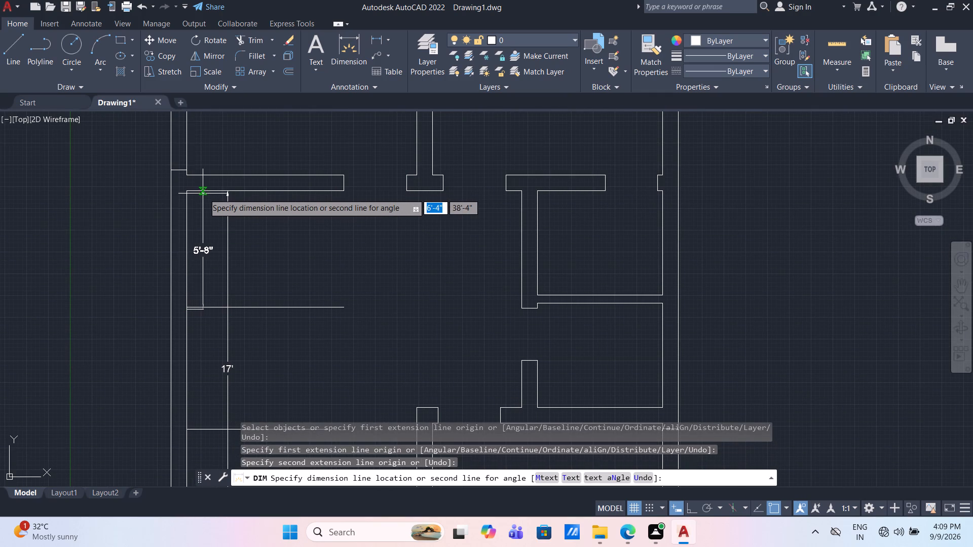
click(204, 199)
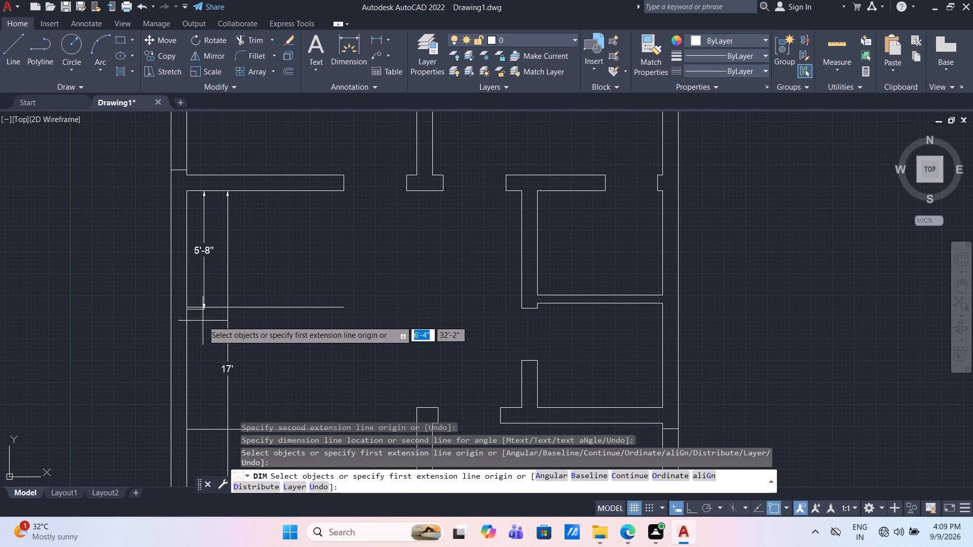
middle_drag(203, 321, 208, 249)
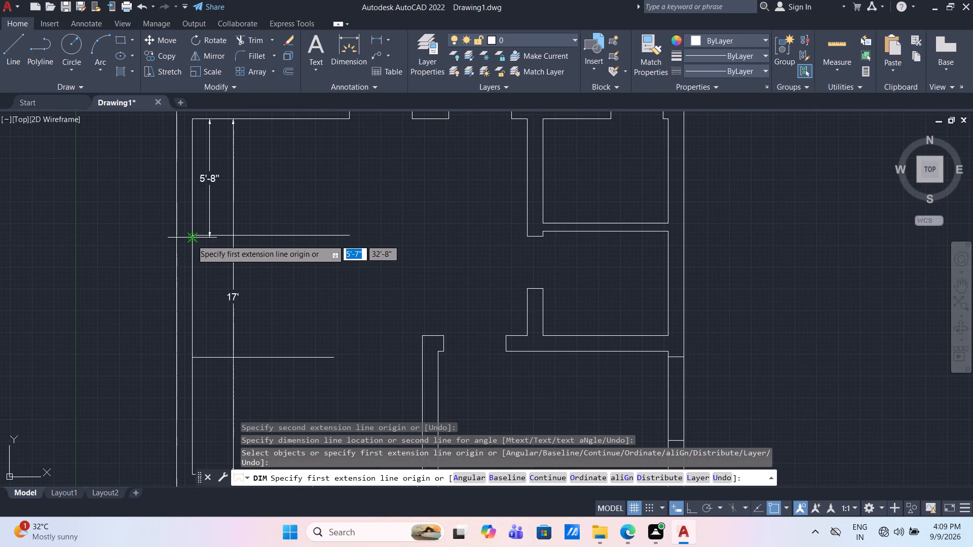
click(192, 240)
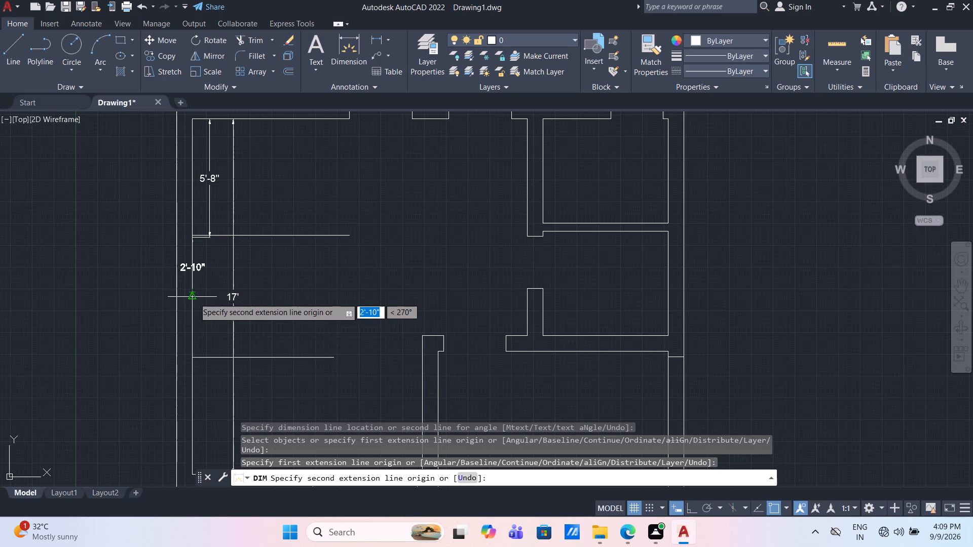
click(194, 357)
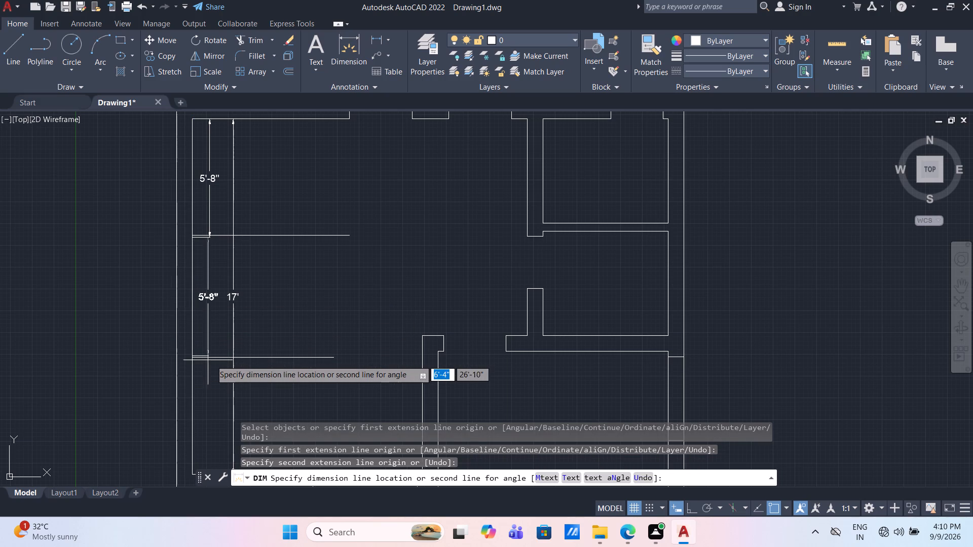
click(209, 360)
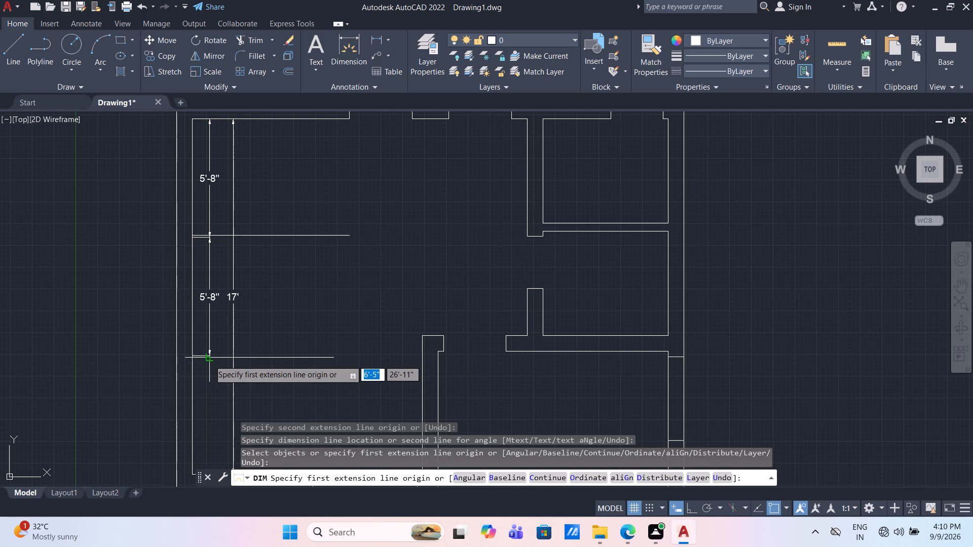
Dimension the lower third of the large left room's inner left wall, down to the lower partition.
scroll(209, 360, down, 1)
middle_drag(209, 360, 206, 259)
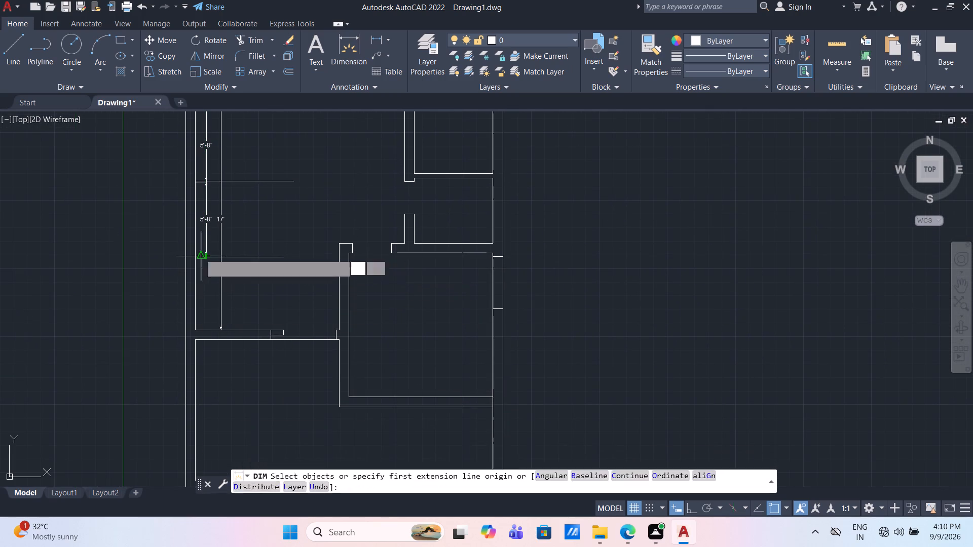
scroll(205, 262, up, 3)
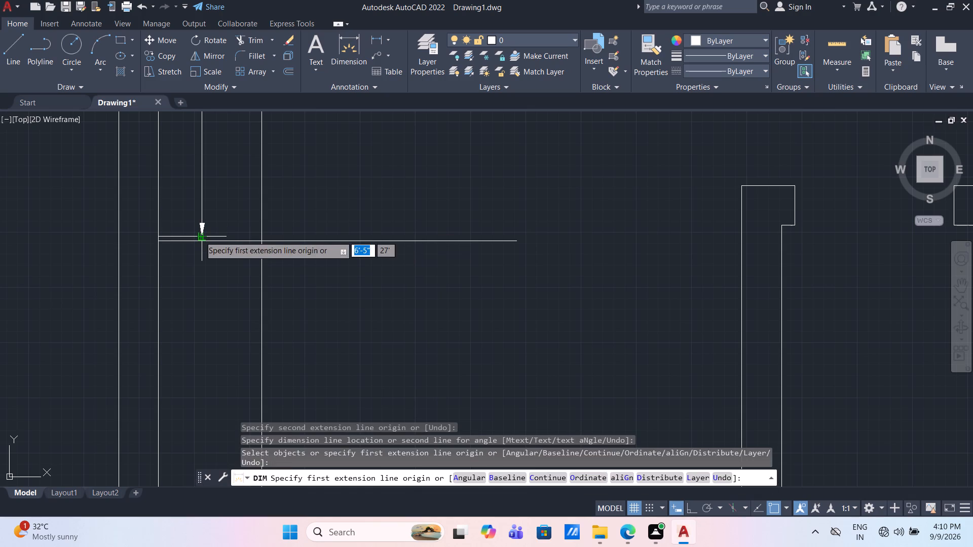
click(200, 236)
middle_drag(199, 352, 195, 259)
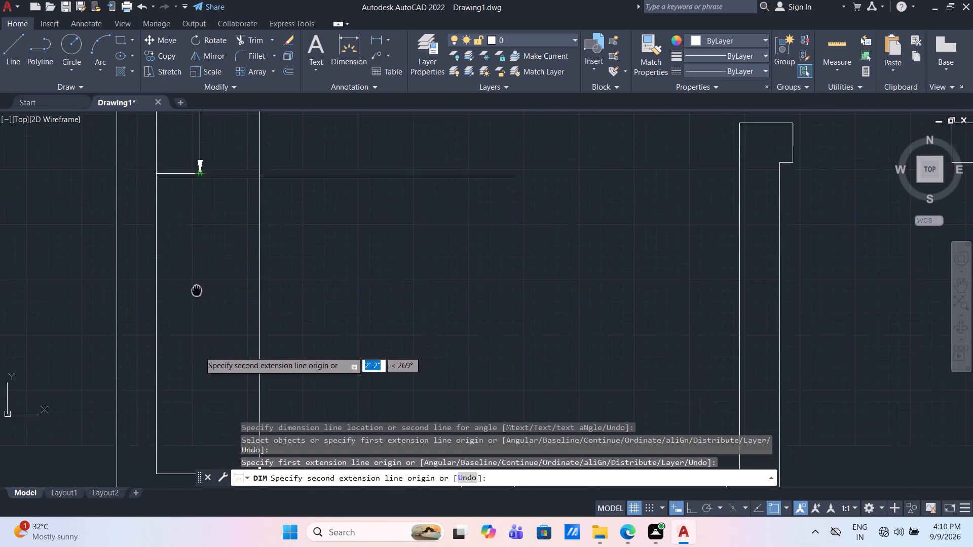
middle_drag(195, 259, 195, 258)
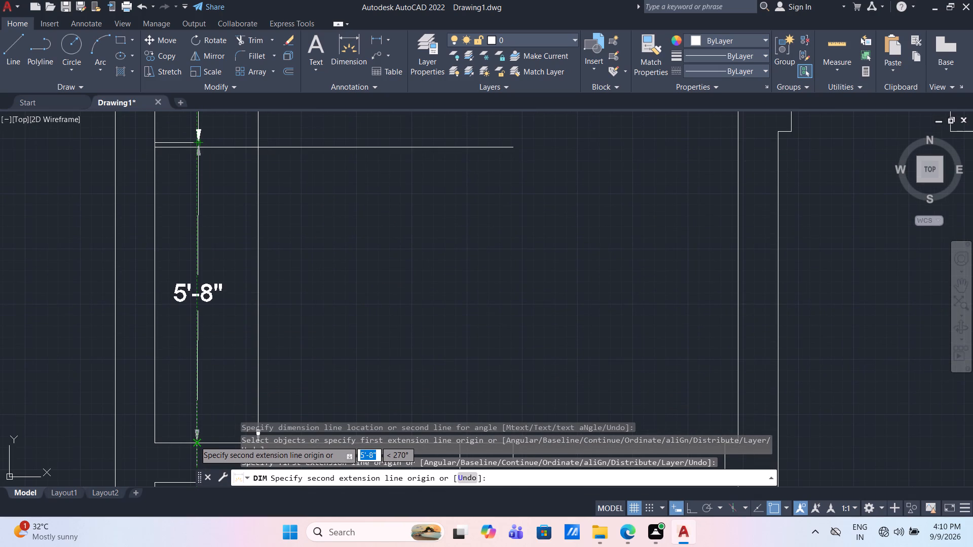
click(195, 441)
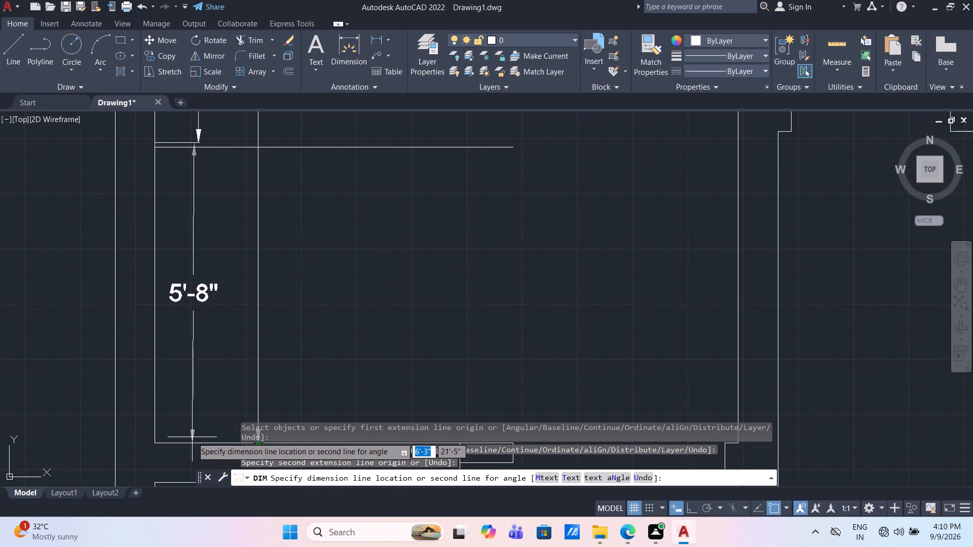
click(192, 437)
key(Escape)
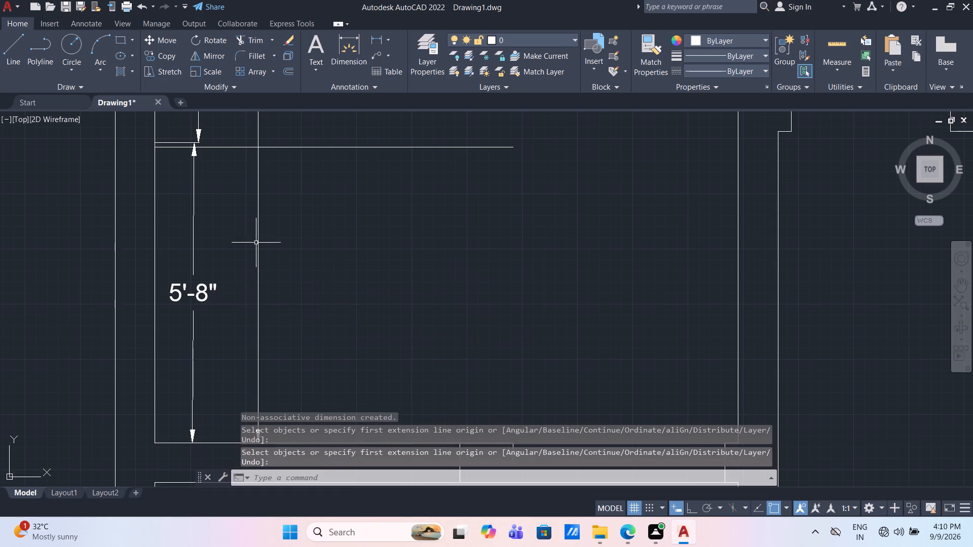
Erase the two horizontal offset lines and the overall 17' dimension in the large left room.
middle_drag(270, 209, 269, 298)
click(332, 280)
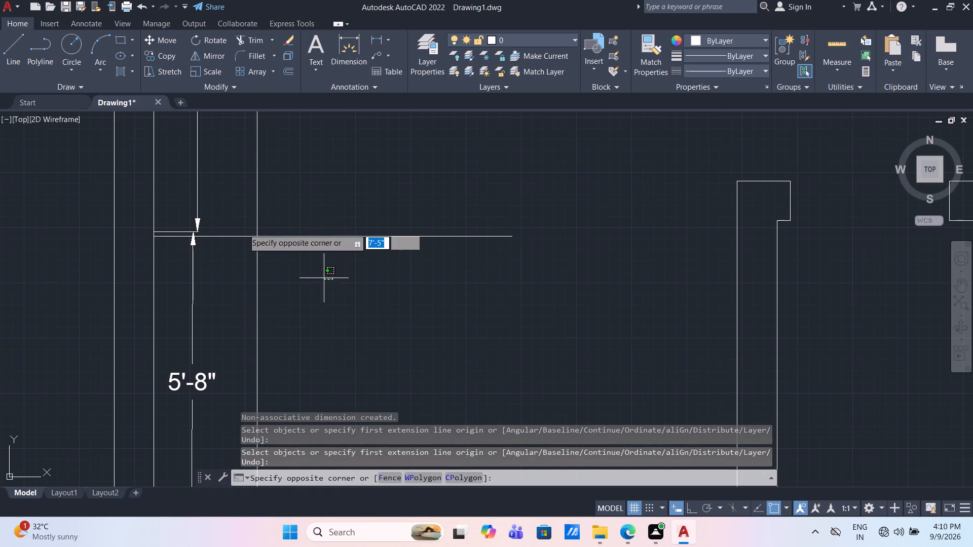
click(243, 228)
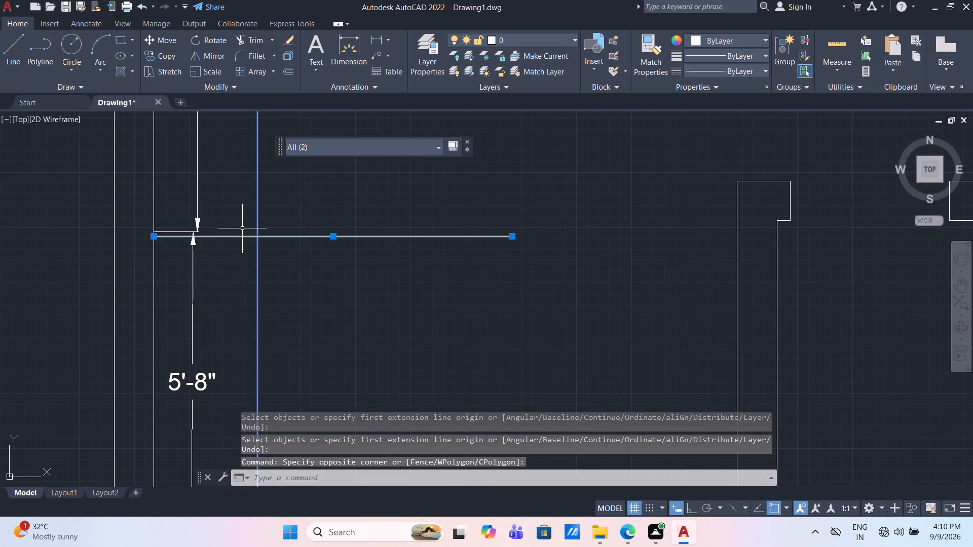
key(Delete)
scroll(245, 200, down, 3)
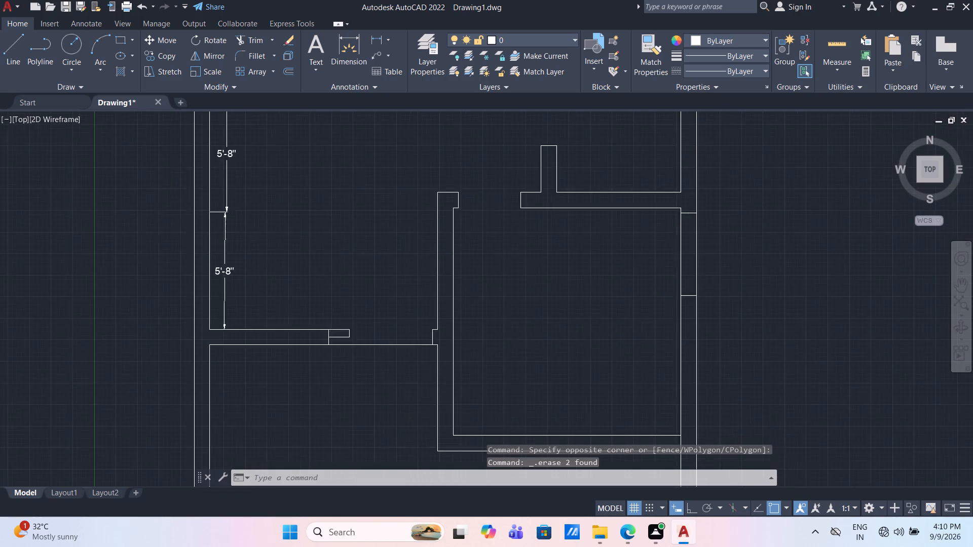
middle_drag(257, 142, 261, 248)
scroll(260, 244, up, 3)
drag(259, 249, 255, 244)
click(227, 201)
key(Delete)
With Ortho on, draw connected lines: about 5'4" horizontally from the wall's upper third point, diagonally back to its lower third point, and about 5'8" horizontally.
scroll(229, 213, down, 1)
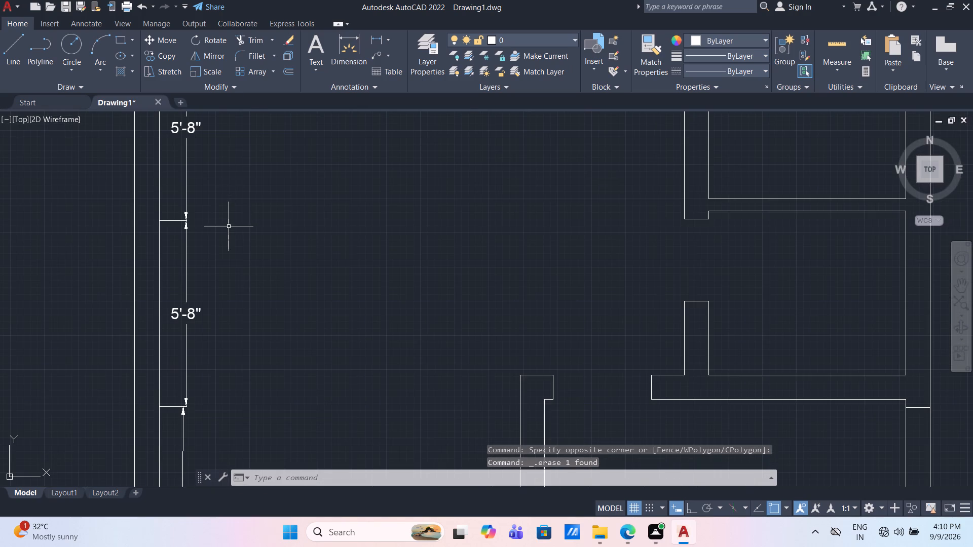
scroll(229, 226, down, 3)
scroll(228, 230, up, 2)
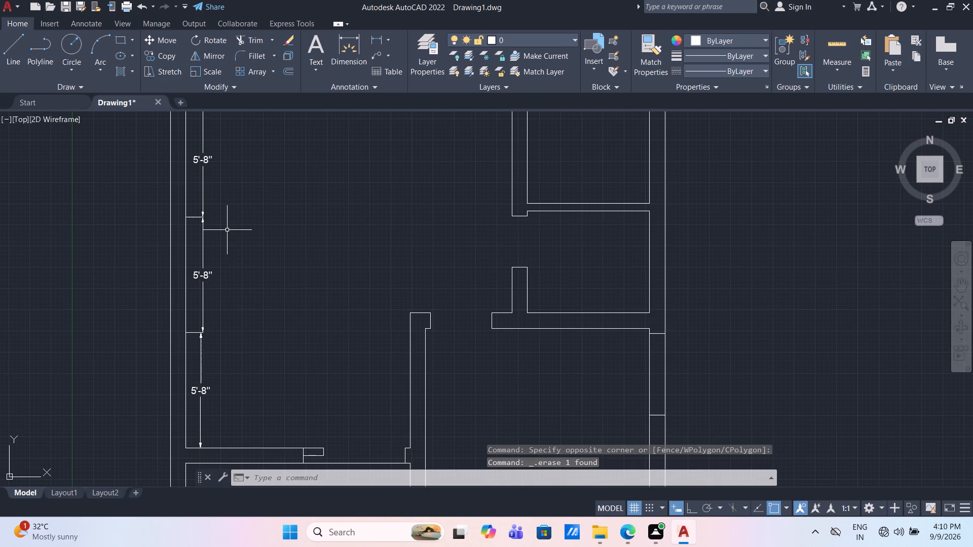
middle_drag(227, 230, 240, 297)
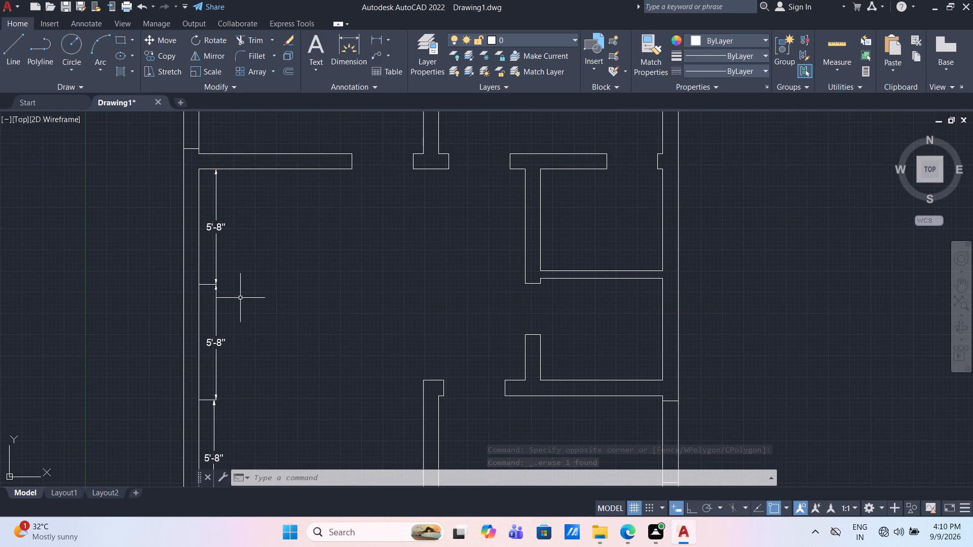
click(13, 40)
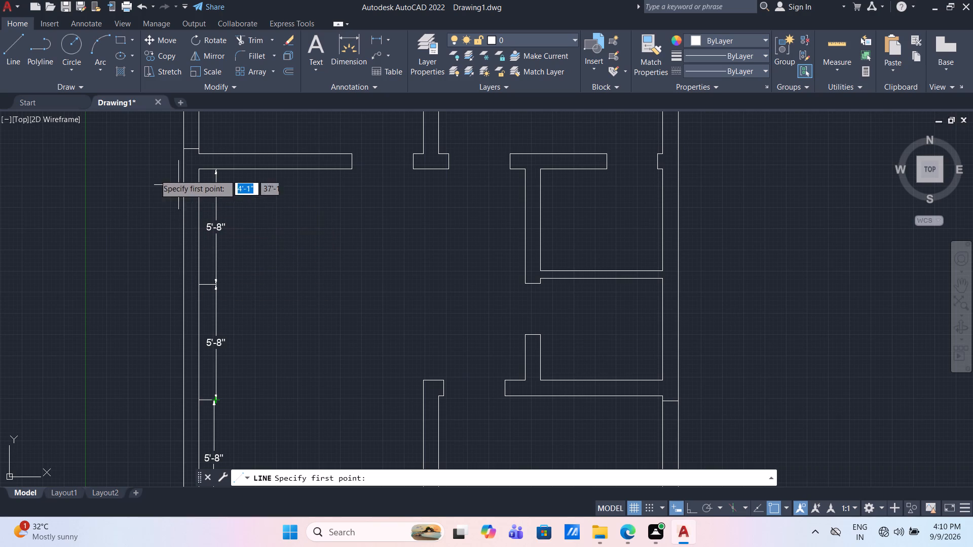
click(11, 46)
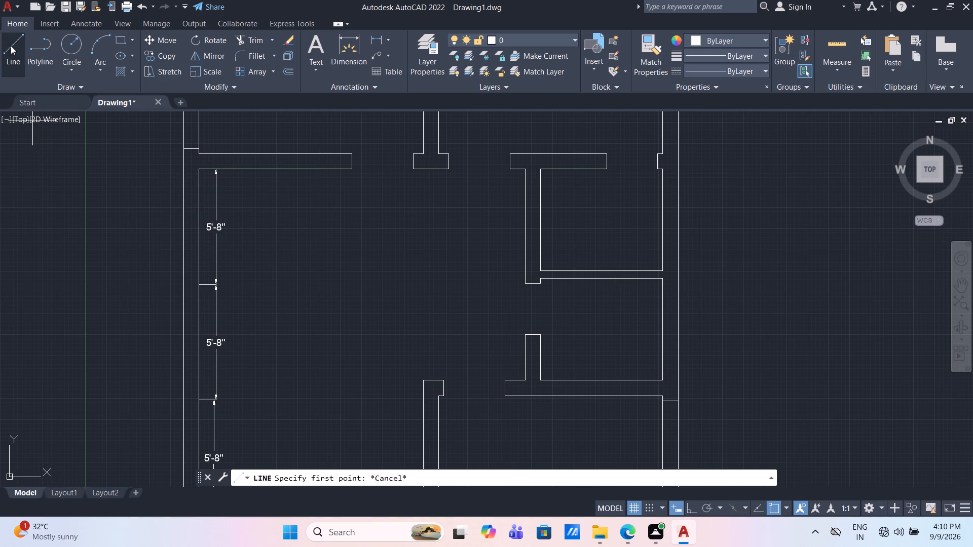
click(198, 287)
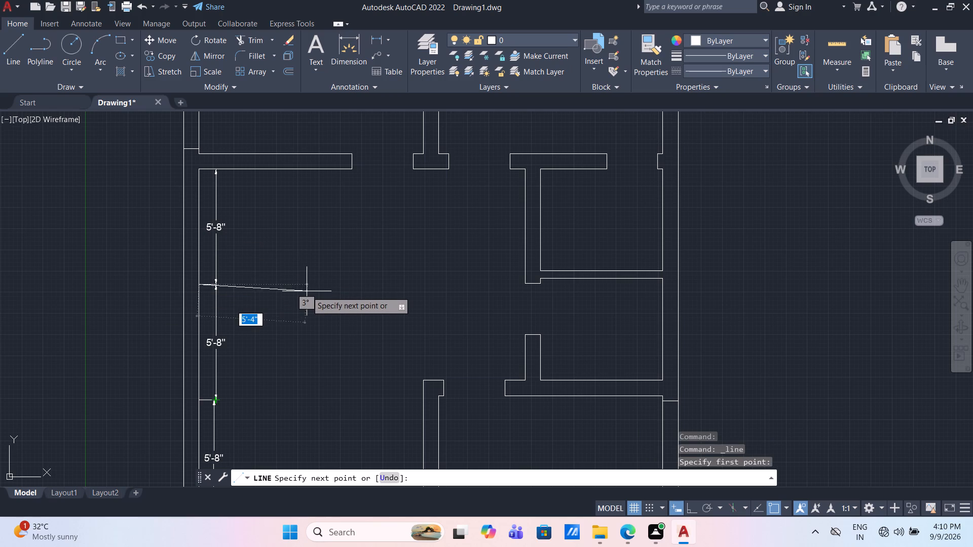
click(692, 511)
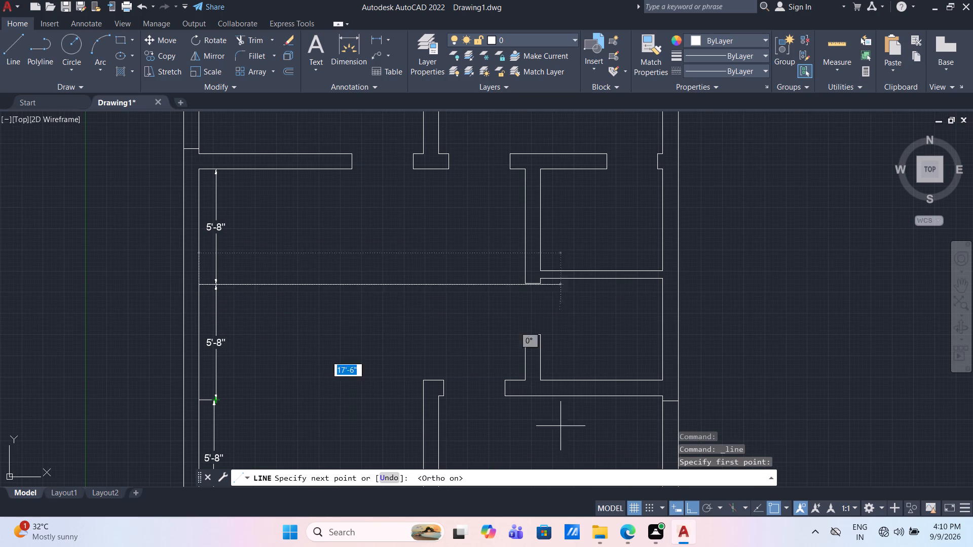
click(305, 295)
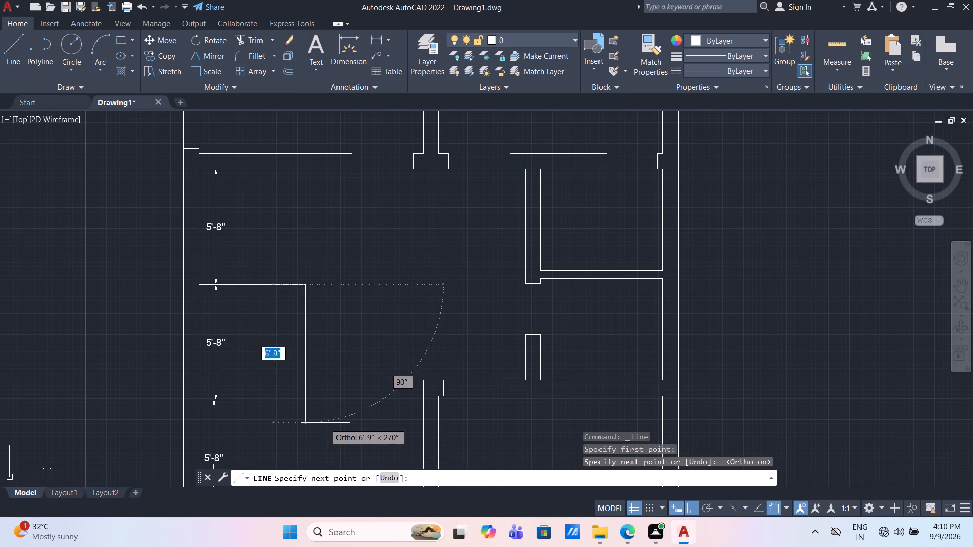
middle_drag(325, 420, 319, 357)
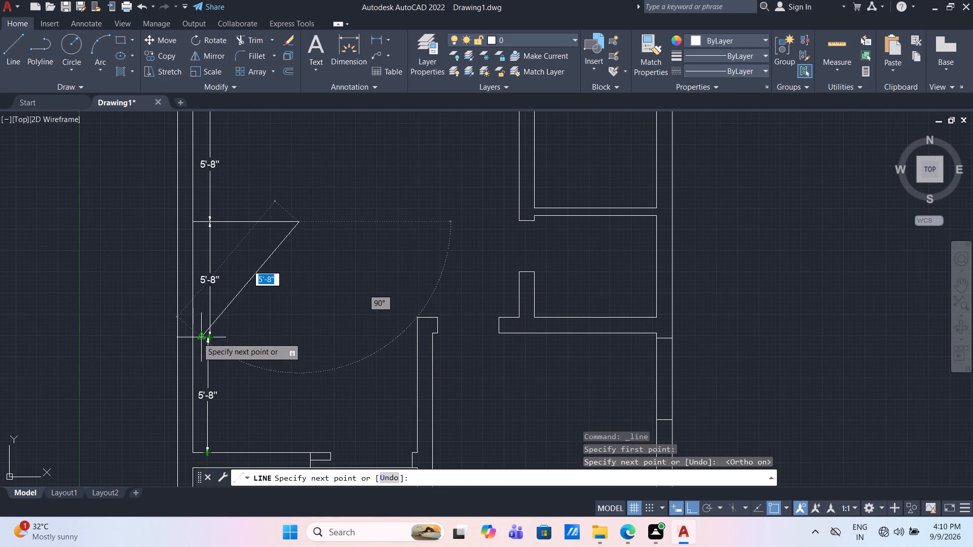
click(193, 338)
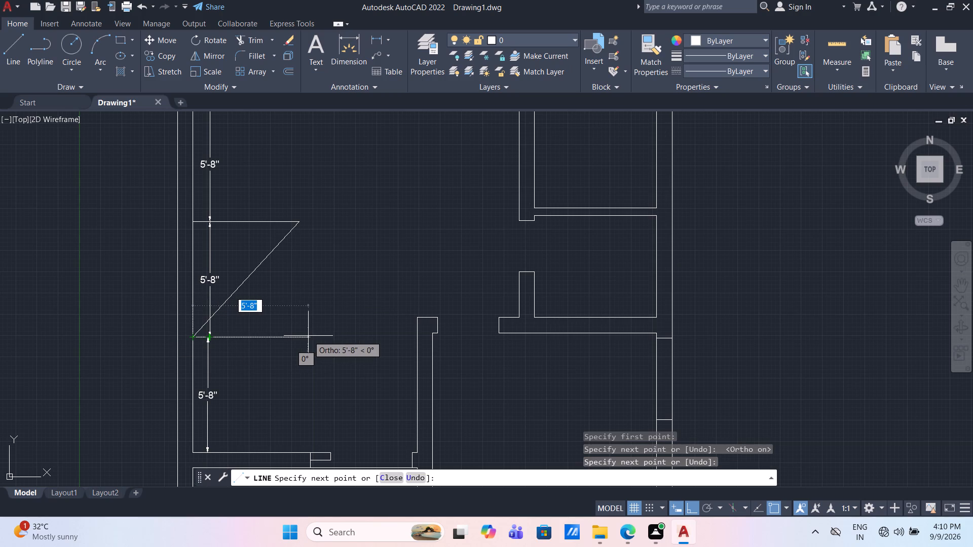
click(309, 336)
key(Escape)
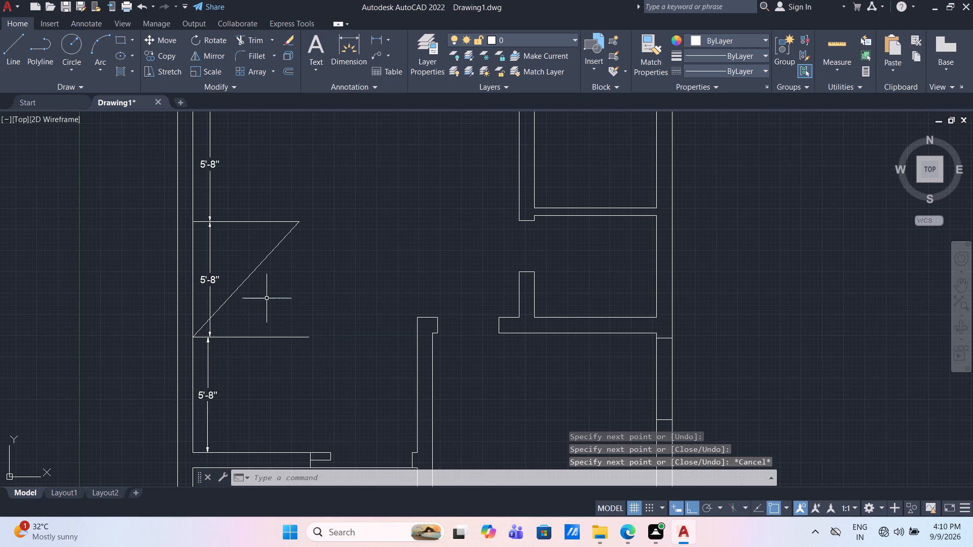
Erase the diagonal segment joining the two horizontal lines in the large left room.
drag(271, 289, 260, 286)
click(230, 270)
key(Delete)
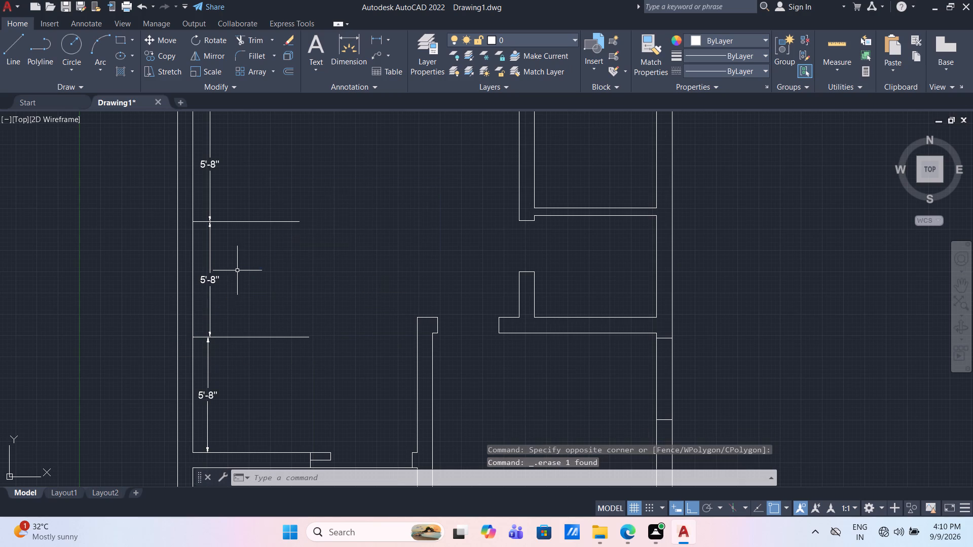
Erase the middle-third and upper-third dimensions beside the large left room's inner left wall.
drag(231, 290, 221, 291)
click(200, 265)
key(Delete)
drag(225, 170, 217, 168)
click(204, 155)
key(Delete)
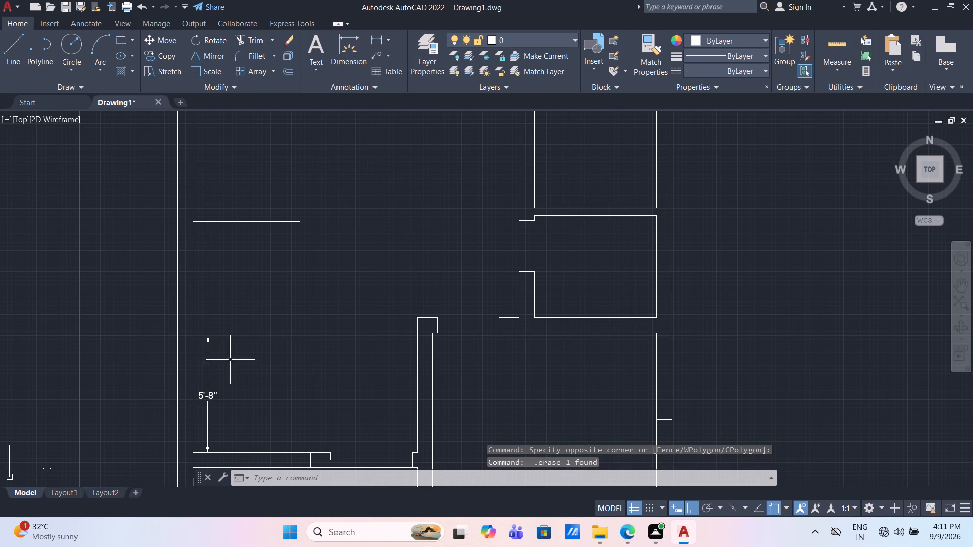
Erase the remaining lower-third dimension beside the large left room's inner left wall.
drag(230, 424, 224, 419)
click(201, 377)
key(Delete)
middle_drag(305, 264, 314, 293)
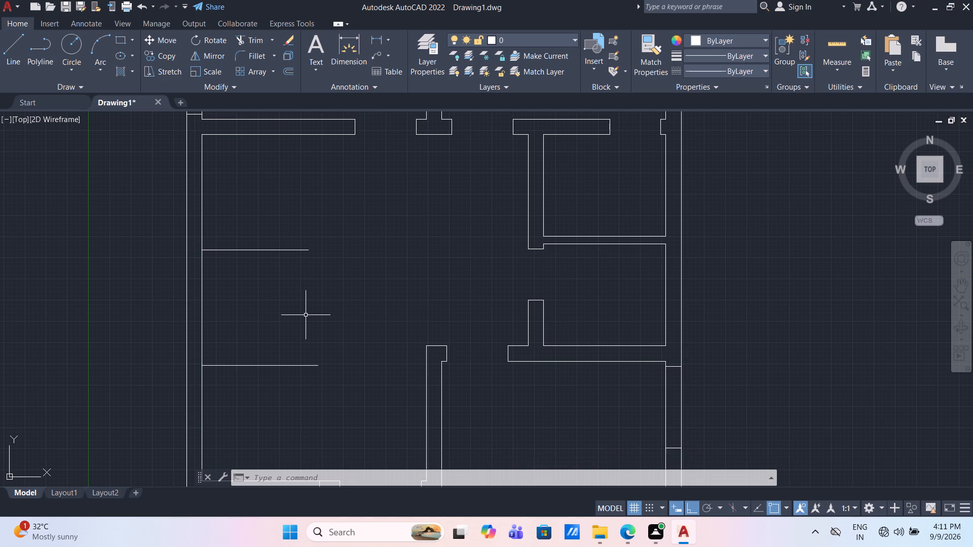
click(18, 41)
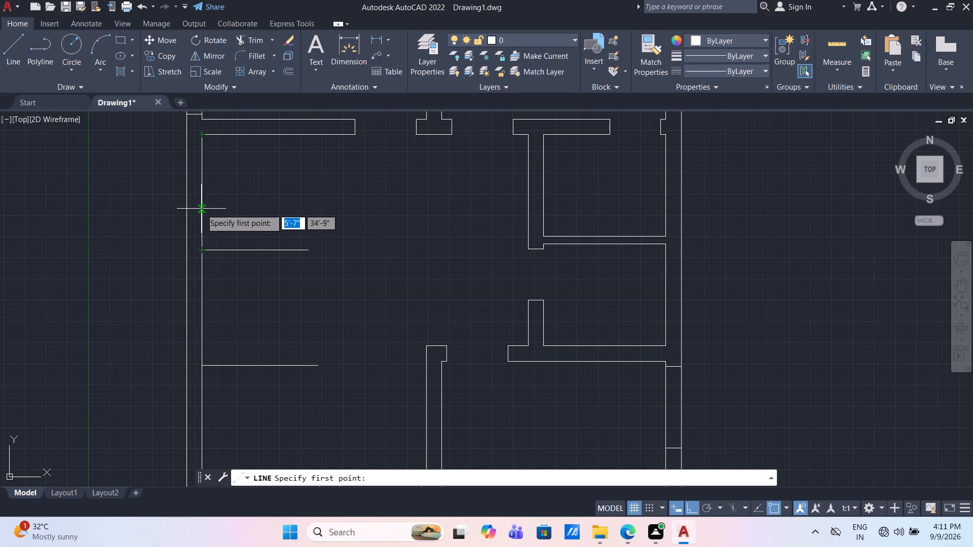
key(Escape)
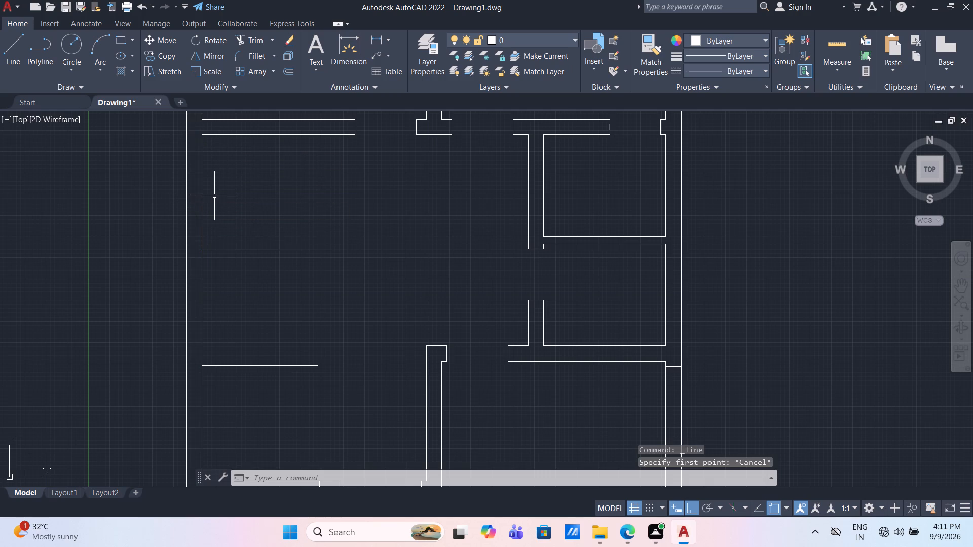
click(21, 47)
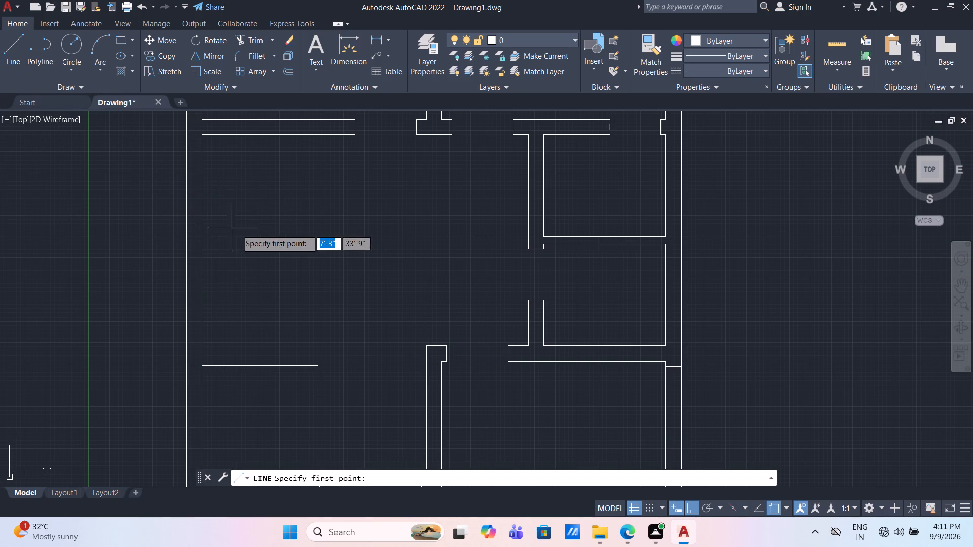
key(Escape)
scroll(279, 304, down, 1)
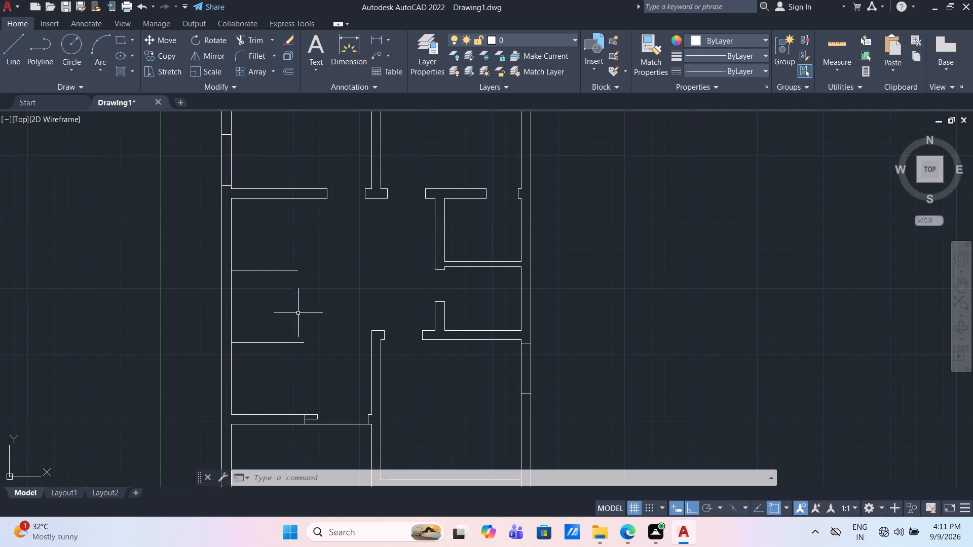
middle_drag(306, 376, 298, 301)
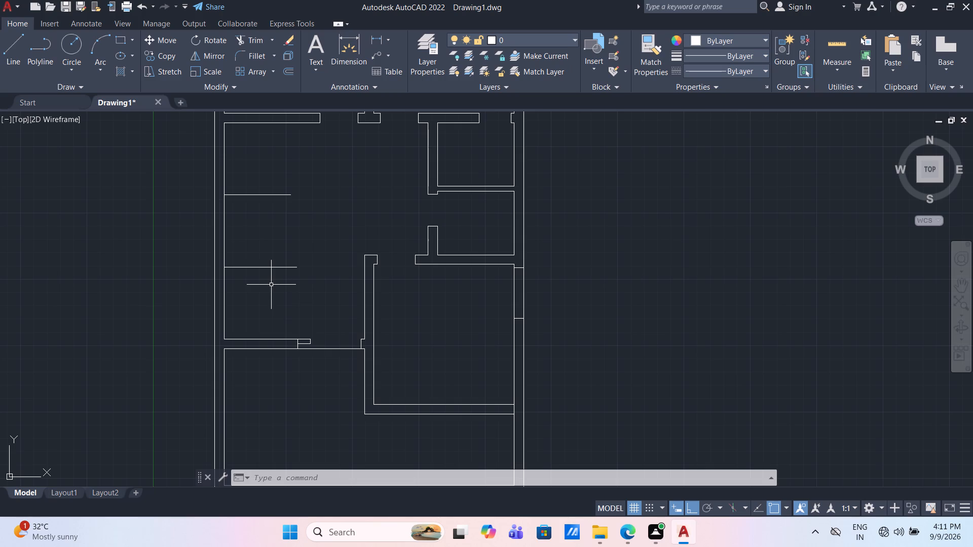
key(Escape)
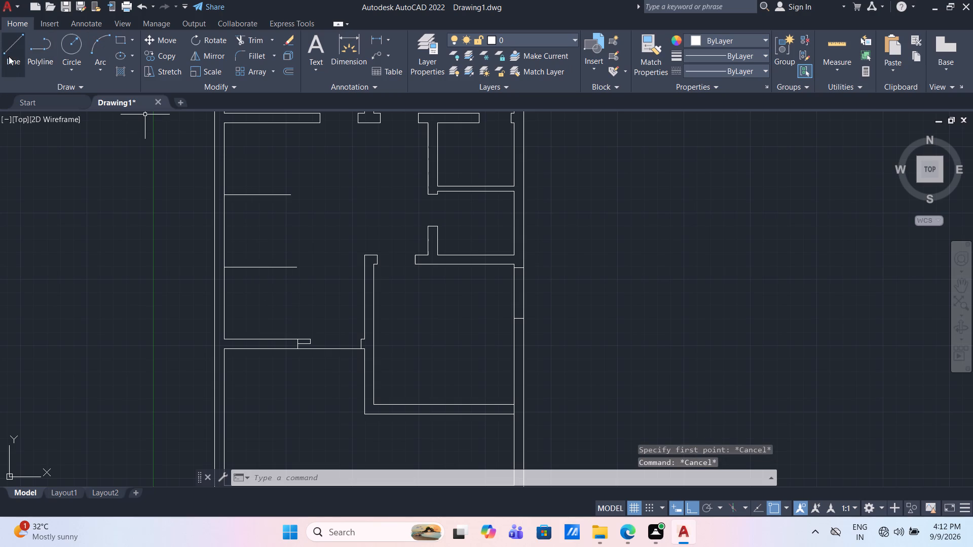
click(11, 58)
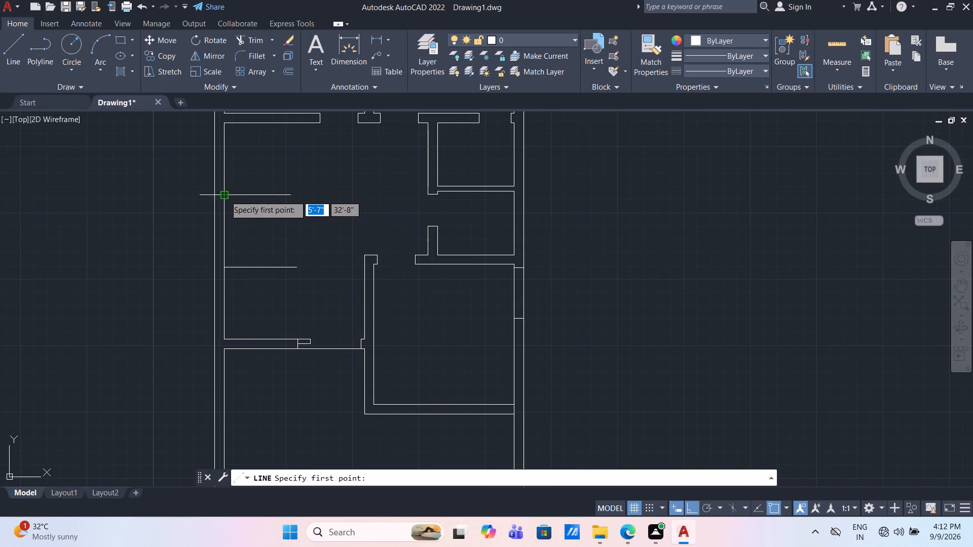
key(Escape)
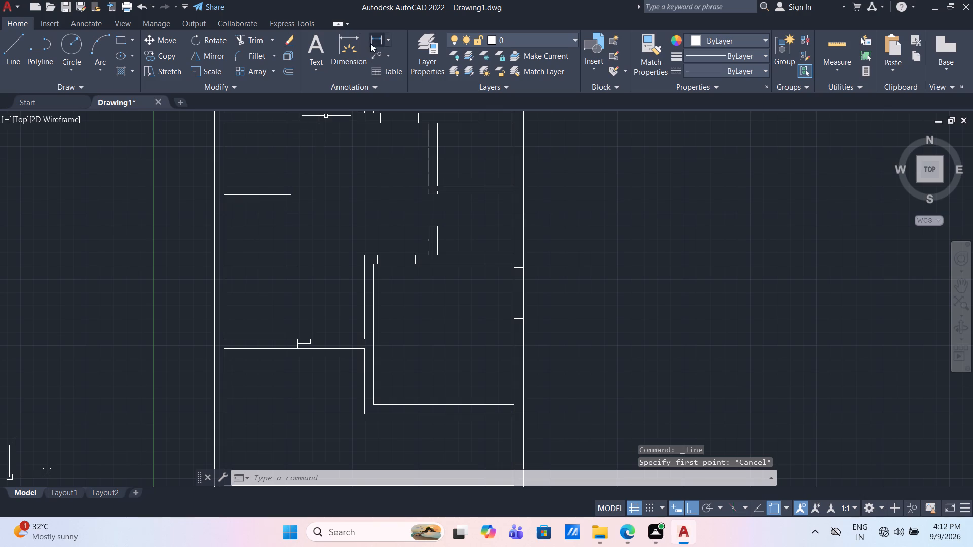
Draw a horizontal line across the left outer wall's 9" thickness at the midpoint of the large left room's inner wall.
click(3, 50)
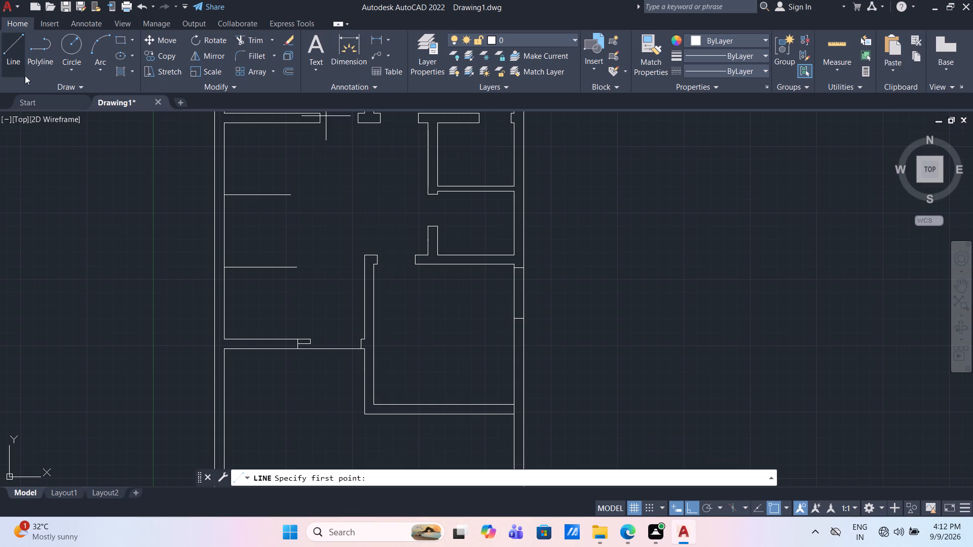
click(222, 231)
click(212, 230)
key(Escape)
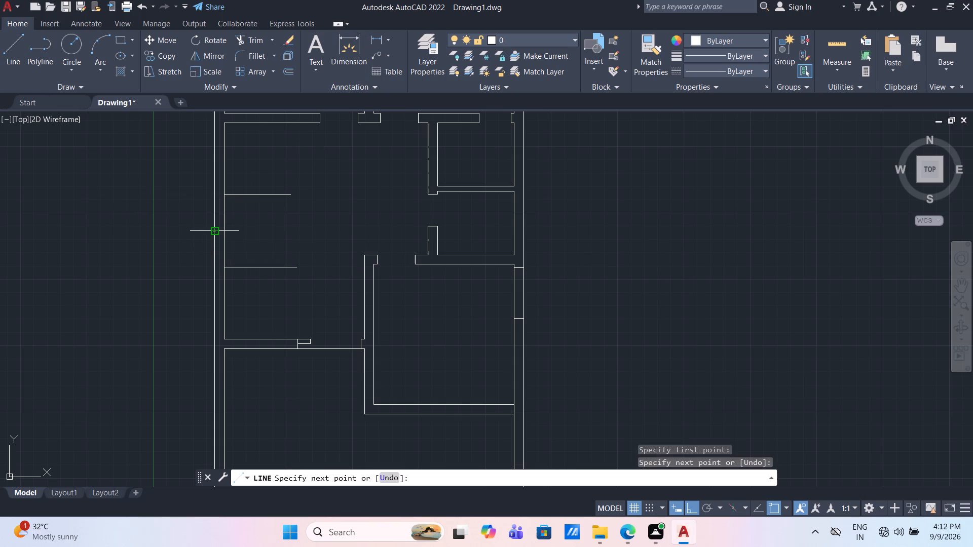
click(10, 48)
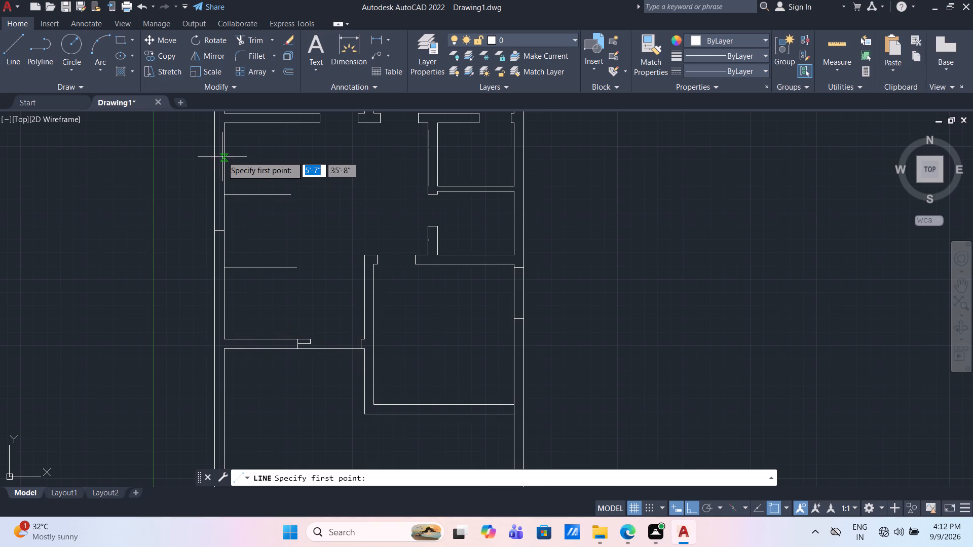
key(Escape)
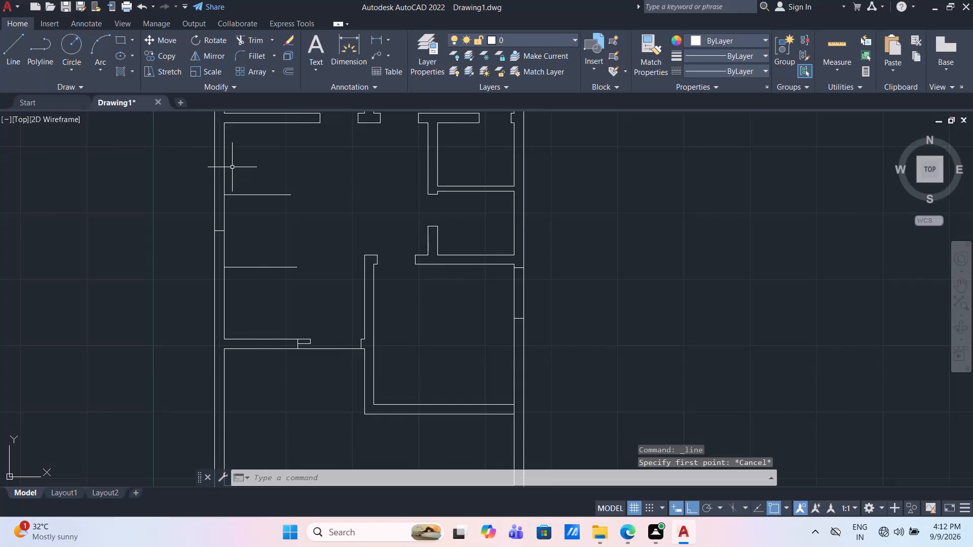
Offset the midpoint line across the left outer wall by 4'3" both upward and downward.
scroll(238, 209, down, 1)
middle_drag(256, 229, 264, 249)
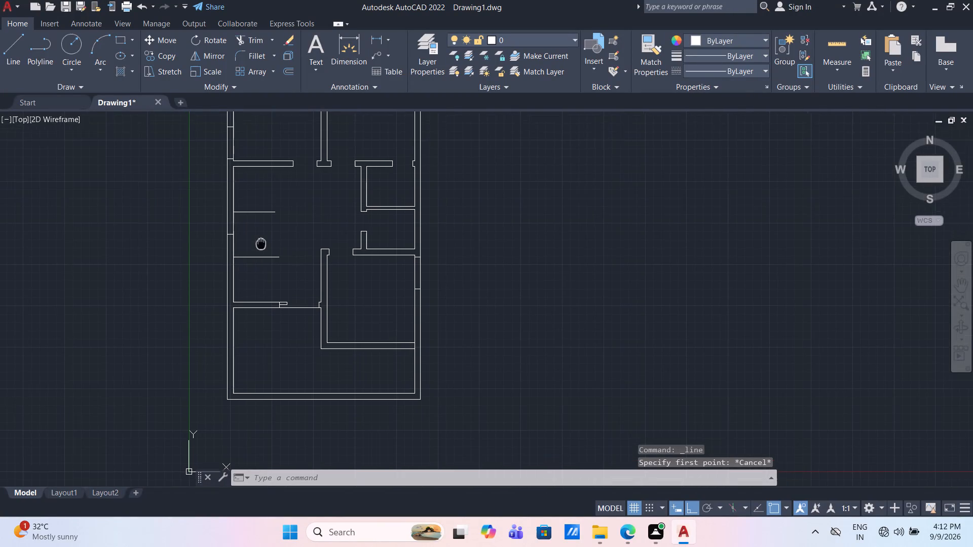
middle_drag(264, 249, 266, 270)
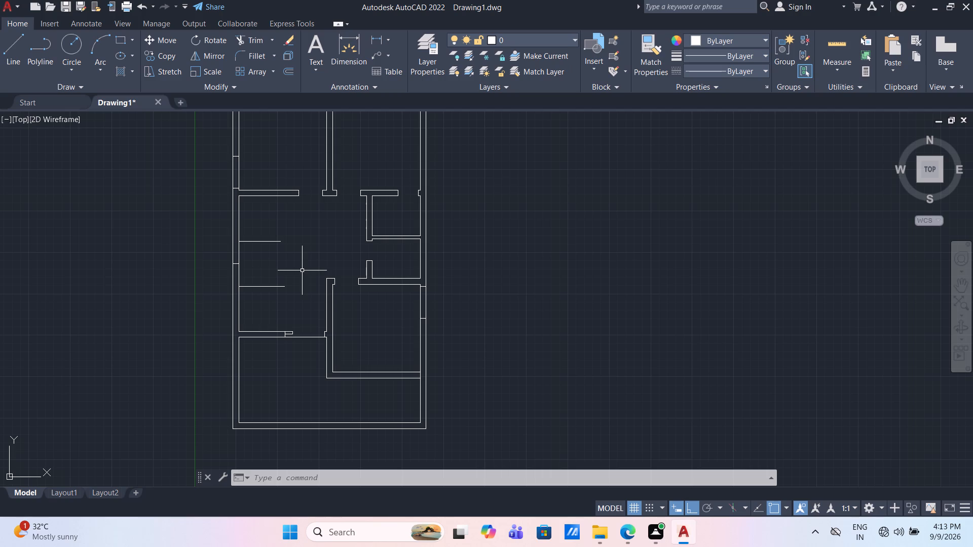
key(o)
key(Return)
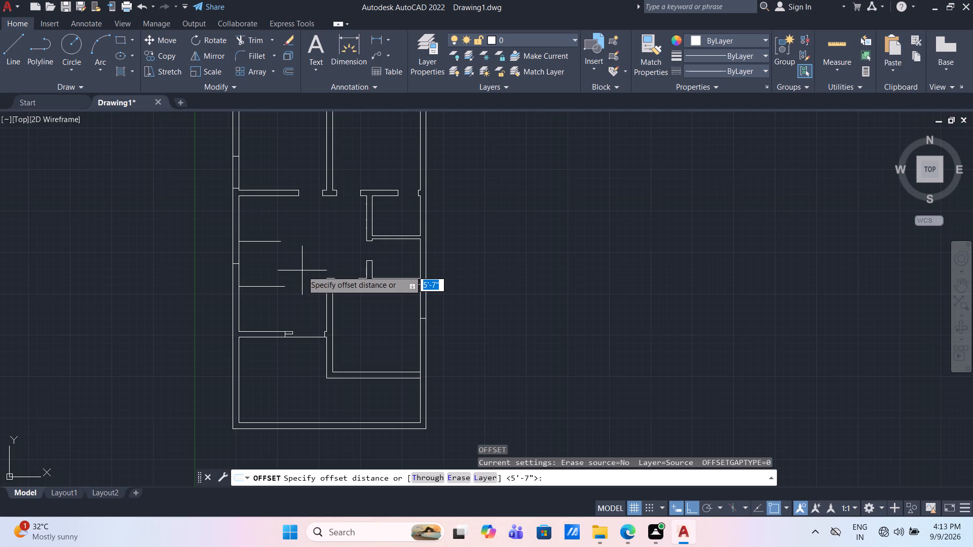
key(4)
key(shift+quotedbl)
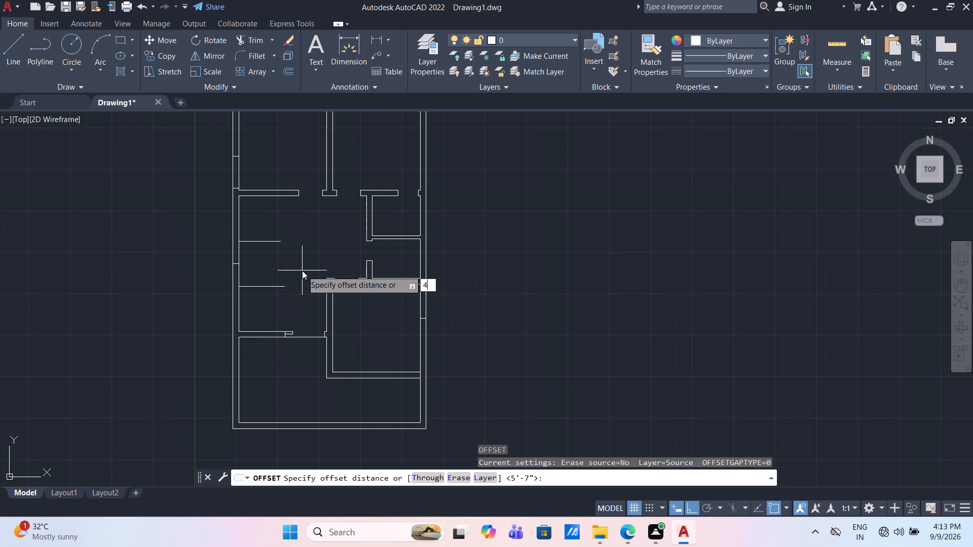
key(BackSpace)
key(BackSpace)
key(4)
key(apostrophe)
text(3")
key(Return)
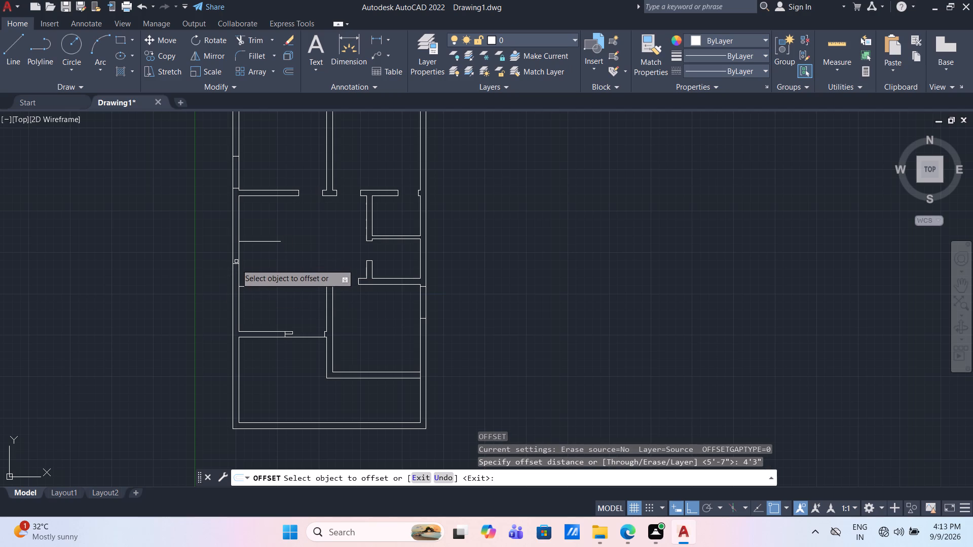
click(236, 264)
click(236, 240)
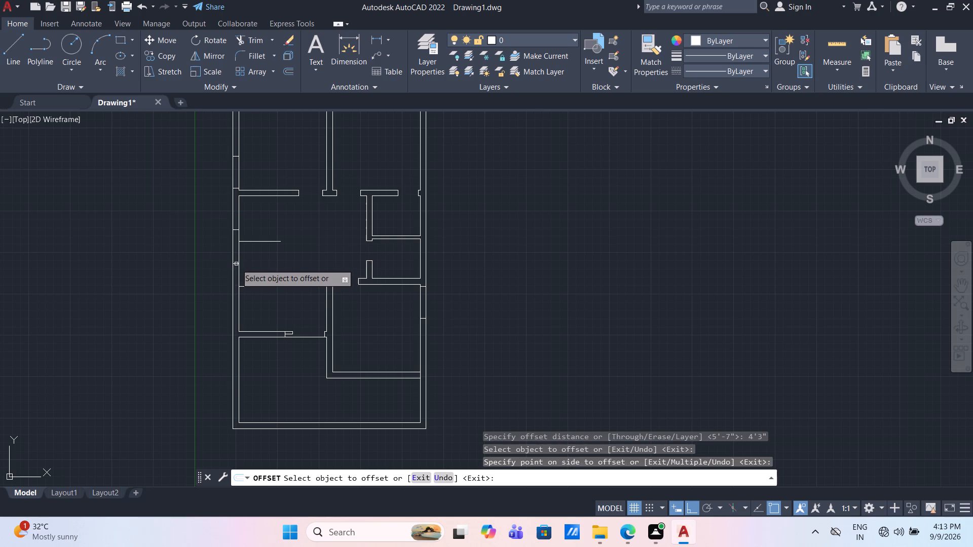
click(236, 264)
click(236, 302)
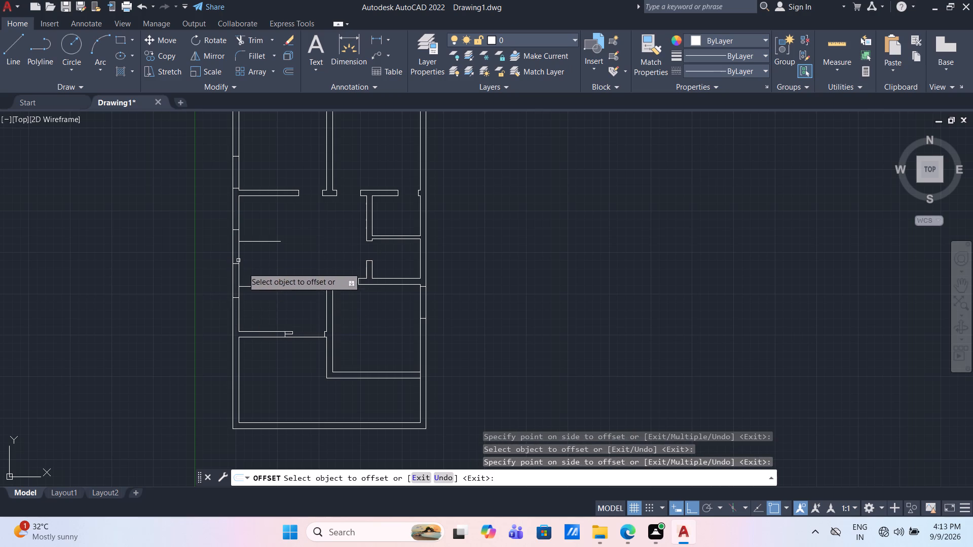
scroll(258, 267, up, 1)
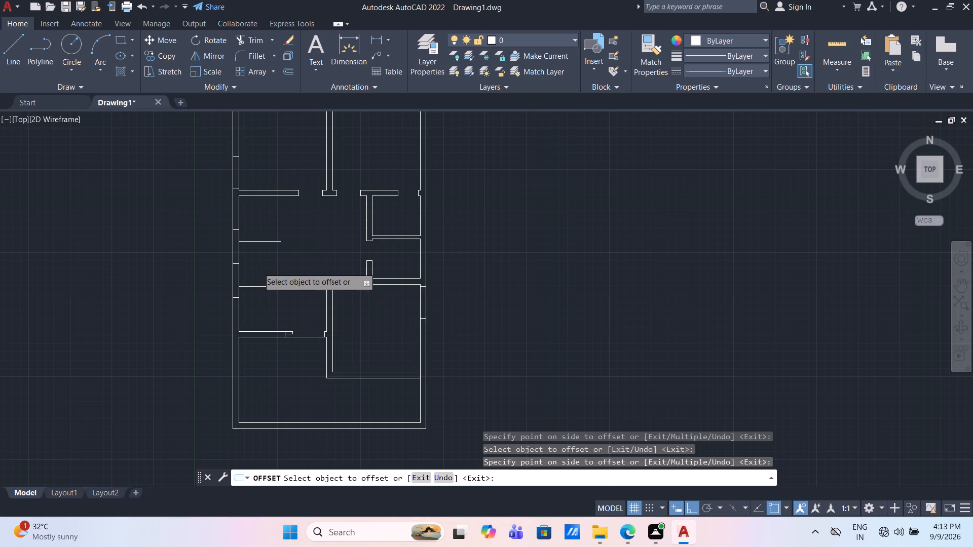
key(Escape)
click(12, 46)
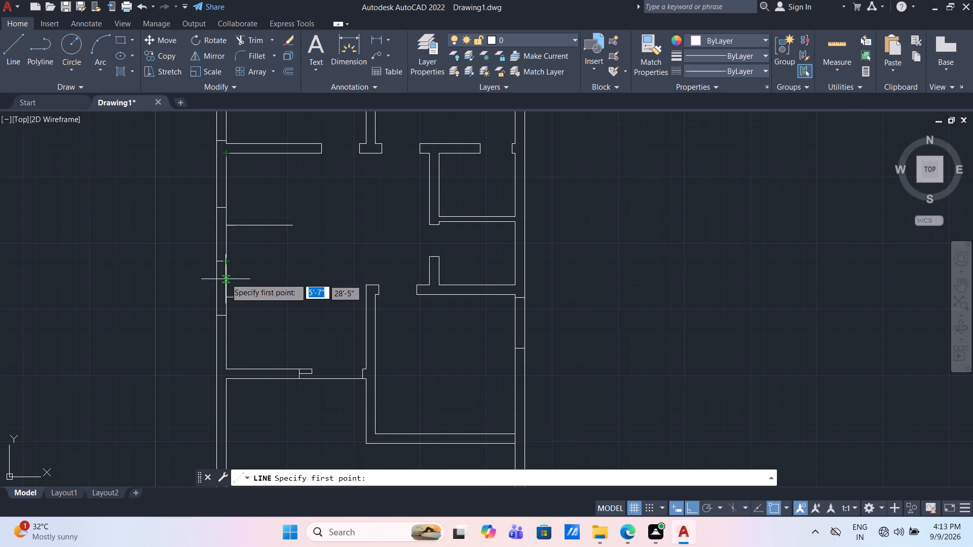
key(Escape)
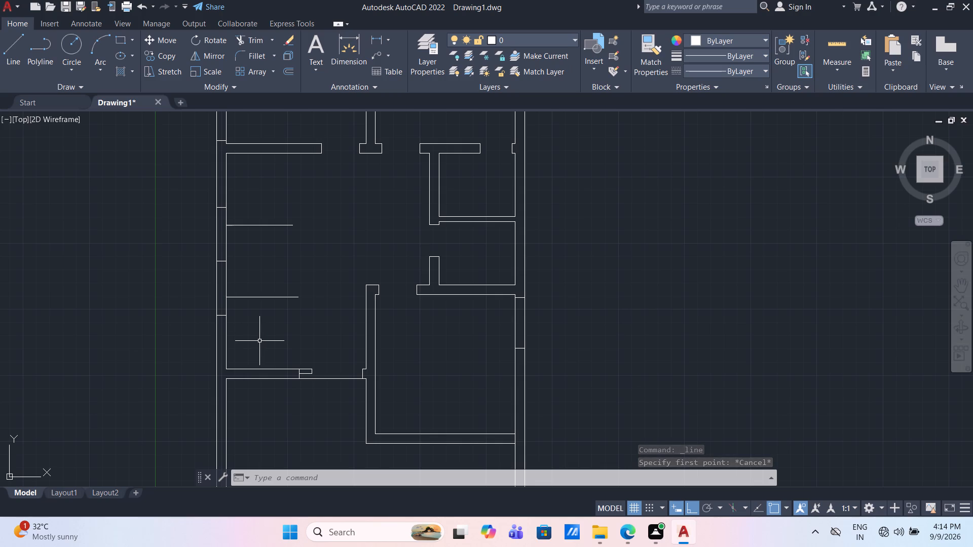
Offset the lower and upper 4'3" offset lines in the left outer wall by 2' to both sides, marking two openings.
key(o)
key(Return)
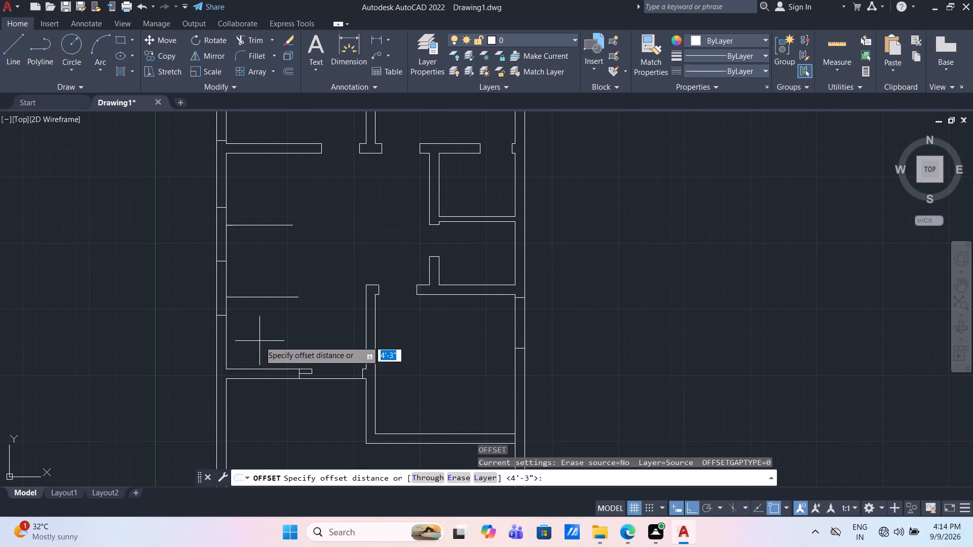
key(2)
key(apostrophe)
key(Return)
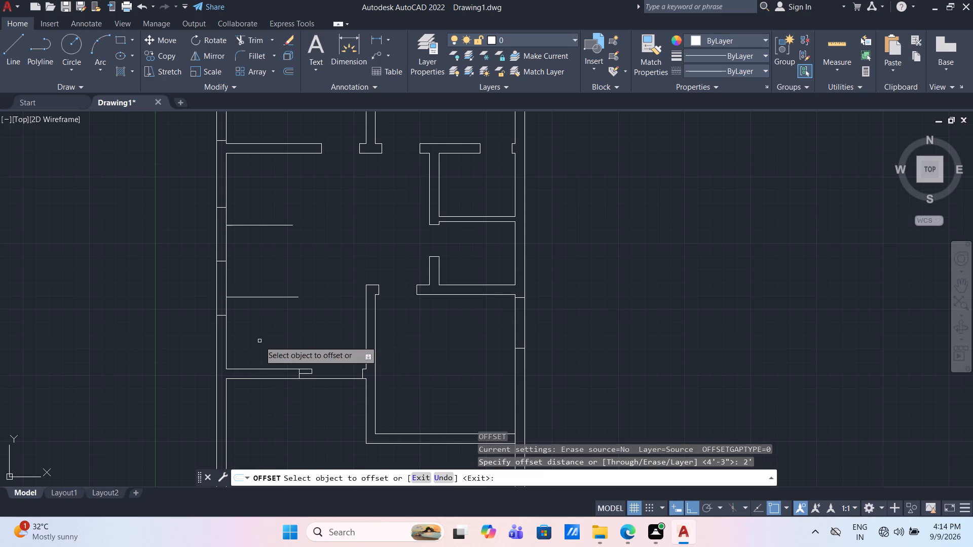
click(223, 315)
click(222, 298)
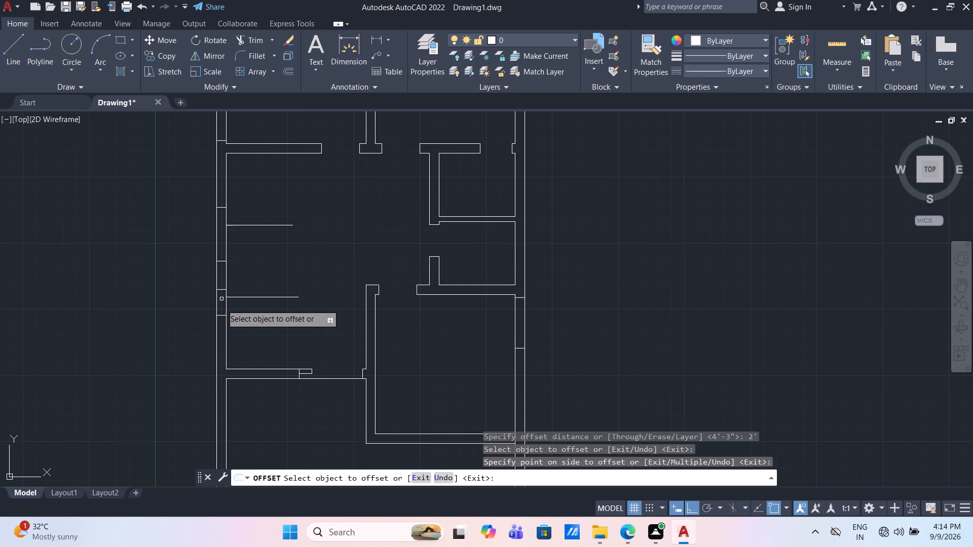
click(222, 316)
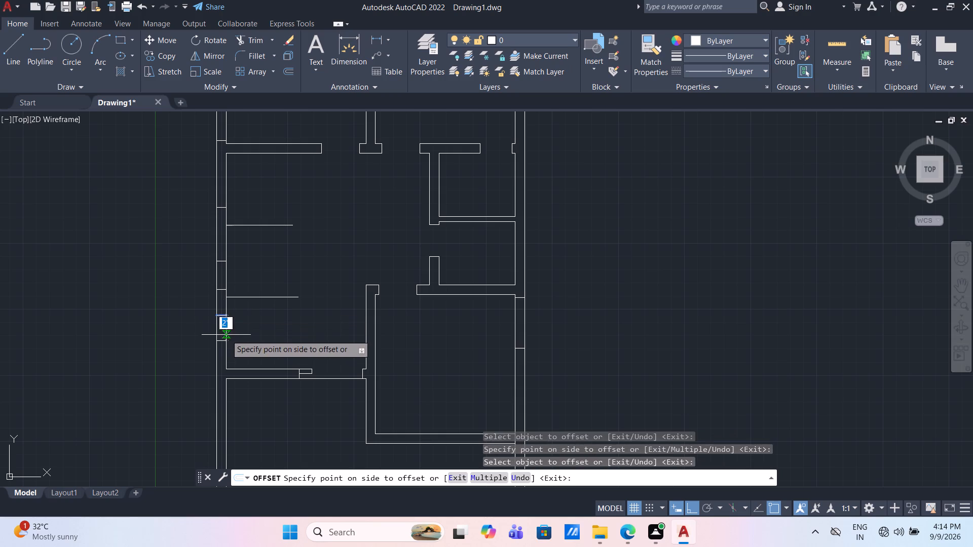
click(226, 335)
drag(222, 209, 221, 204)
click(221, 189)
click(221, 206)
click(222, 229)
key(Escape)
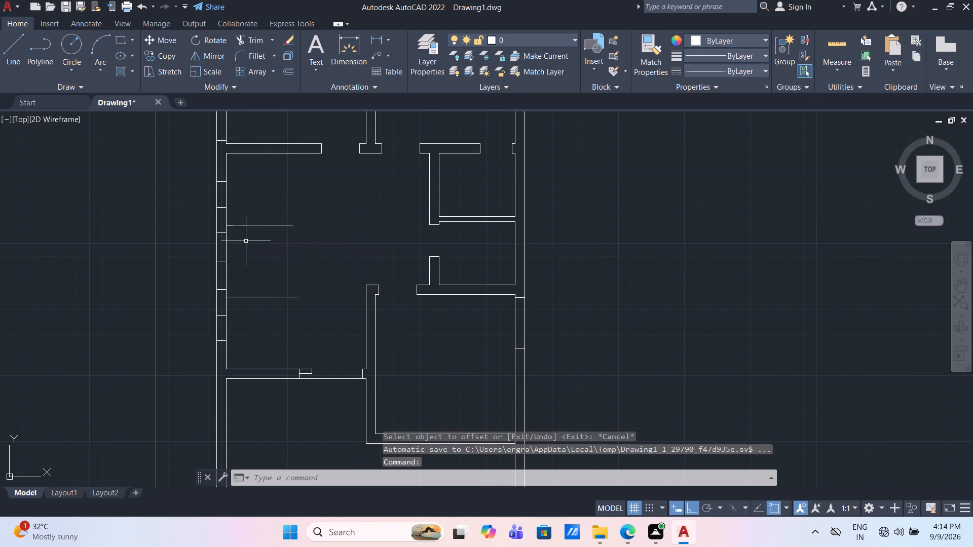
Erase the three opening centre lines across the left outer wall and the two horizontal guide lines in the large left room.
click(222, 209)
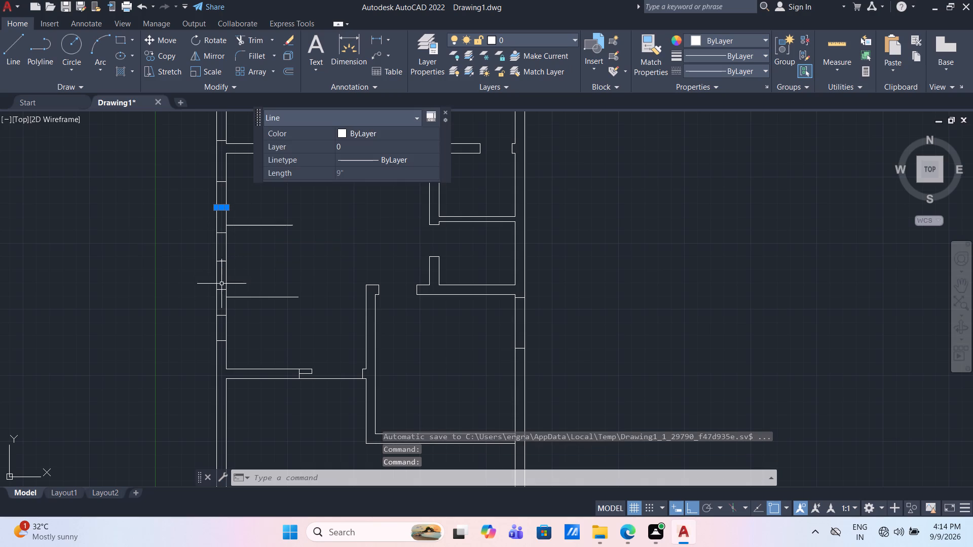
click(221, 261)
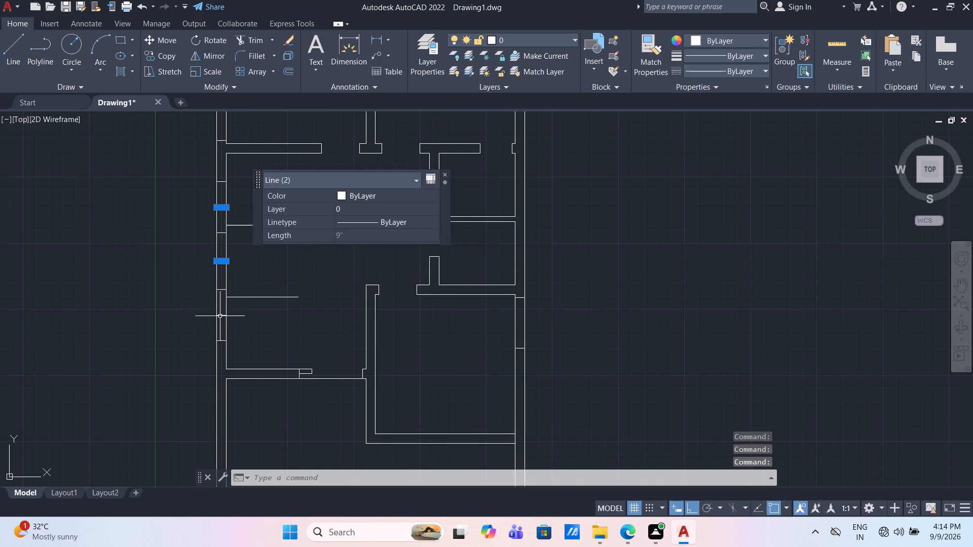
click(221, 315)
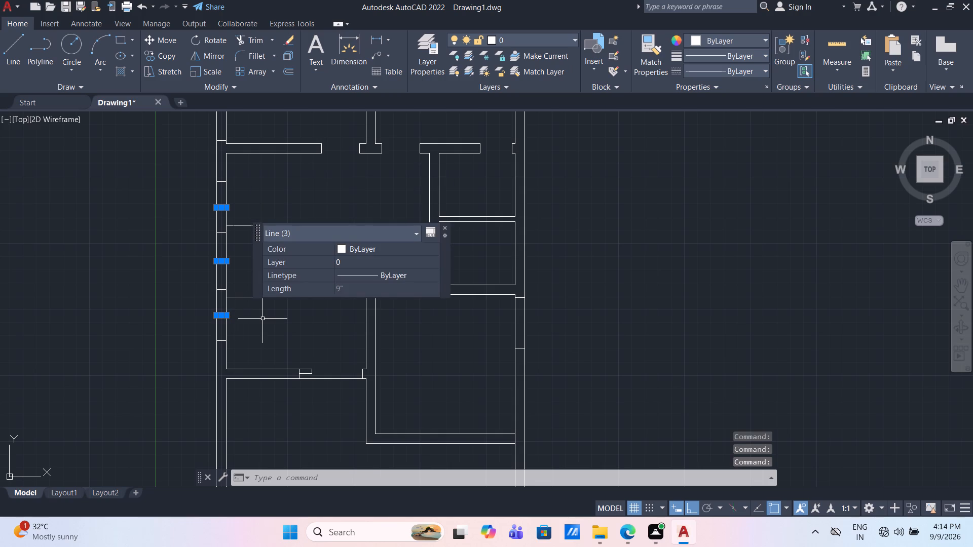
key(Delete)
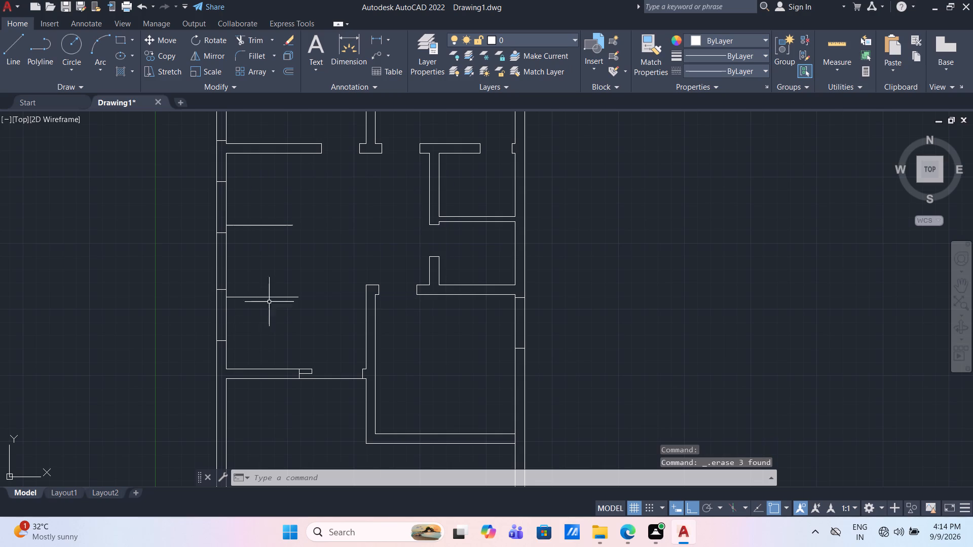
drag(292, 320, 288, 318)
click(265, 181)
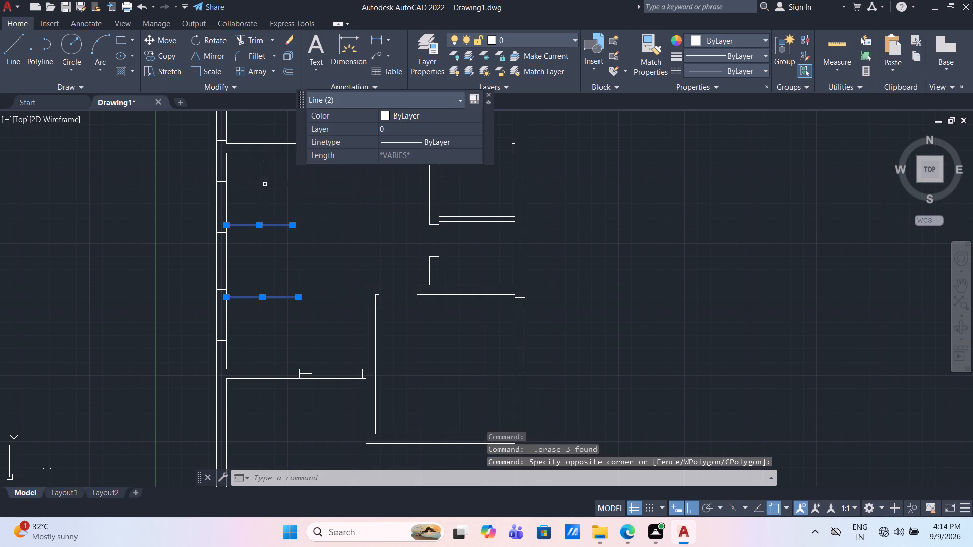
key(Delete)
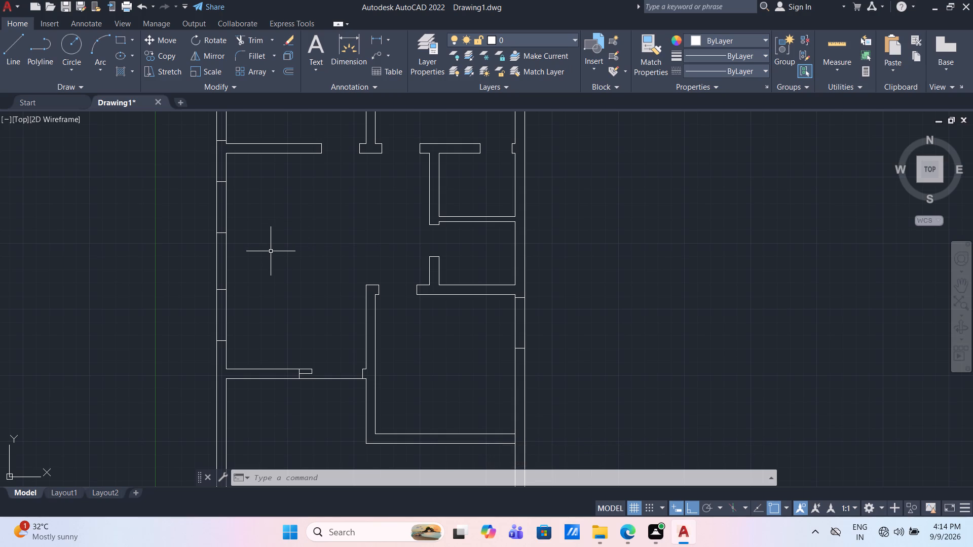
Draw a window line down the left outer wall's lowest opening, set 3" in from the outer face, between its upper and lower jambs.
scroll(226, 202, up, 2)
scroll(226, 202, down, 3)
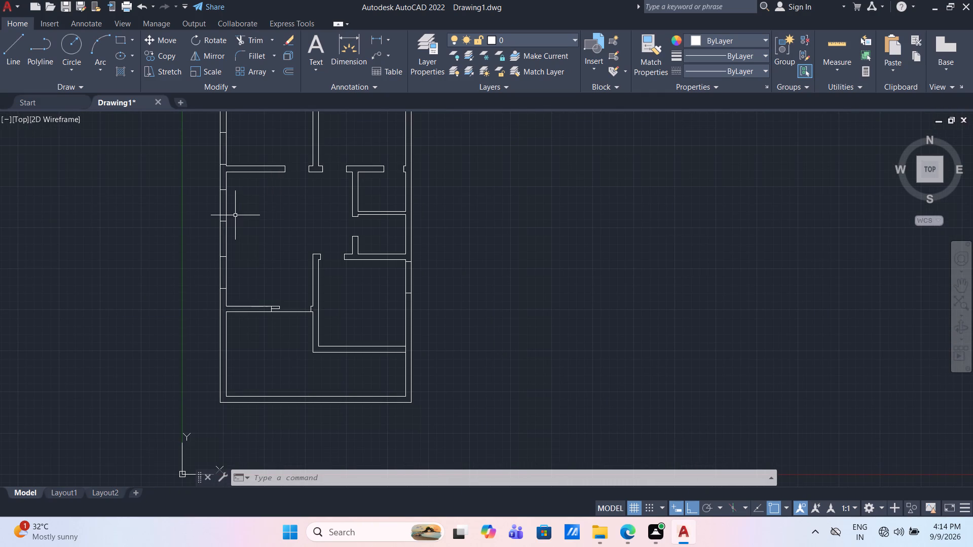
scroll(226, 284, up, 3)
middle_drag(211, 265, 213, 265)
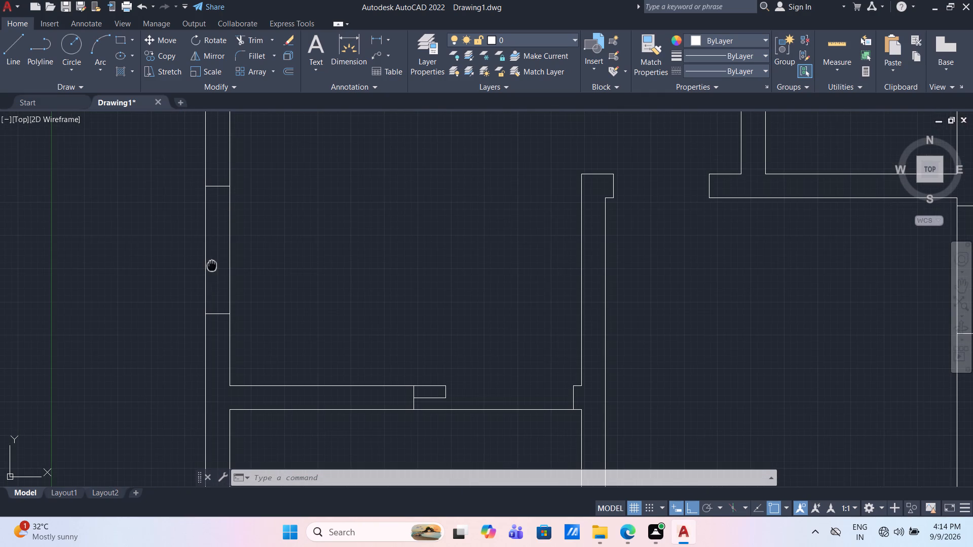
middle_drag(213, 265, 226, 265)
click(9, 54)
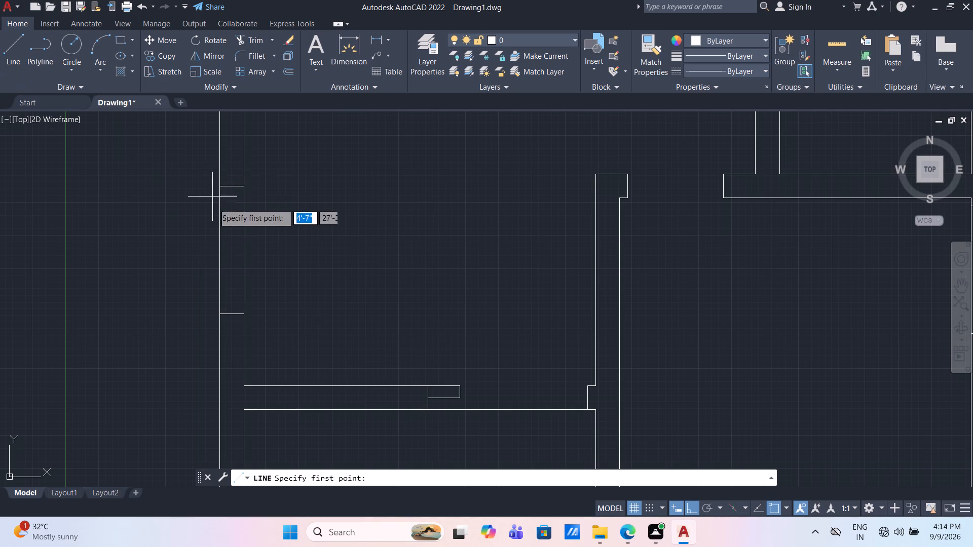
scroll(224, 231, down, 3)
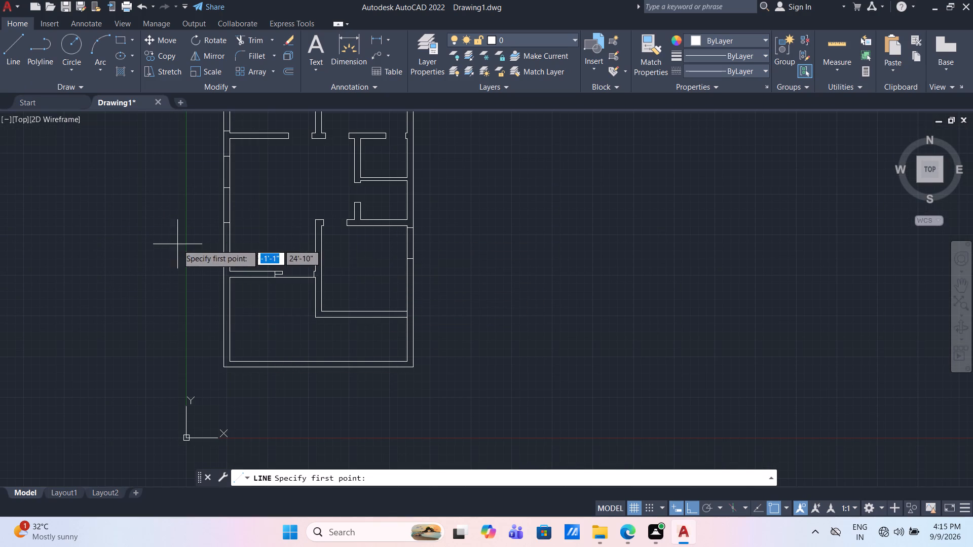
scroll(216, 232, up, 5)
scroll(246, 214, down, 2)
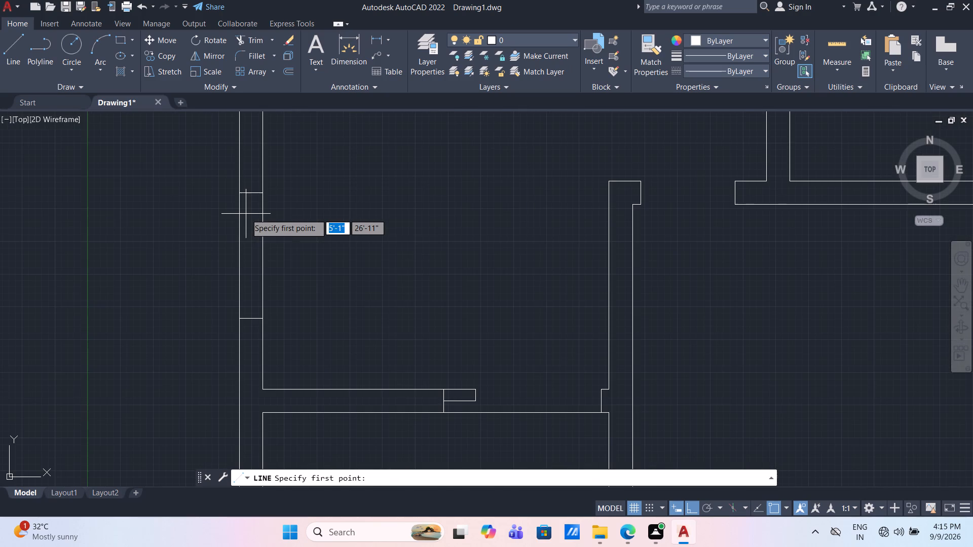
click(238, 193)
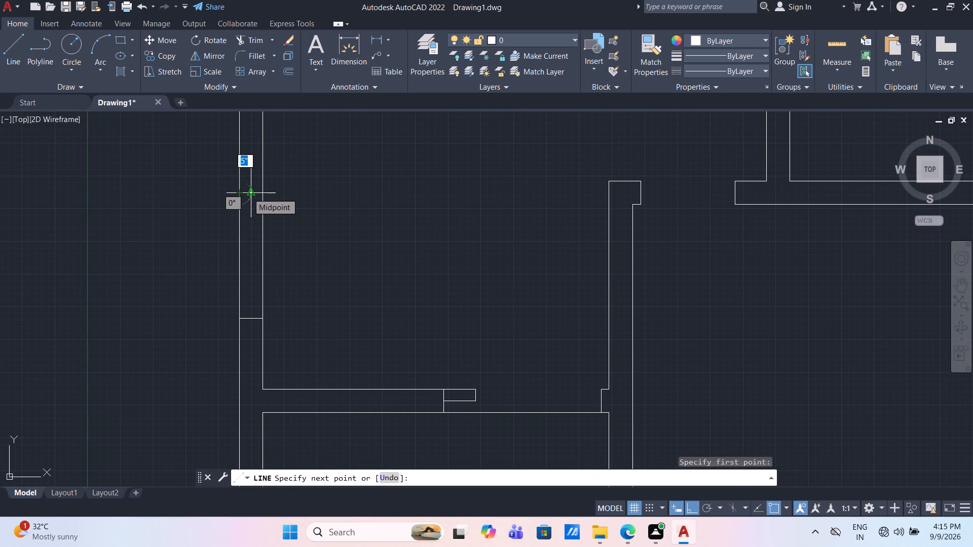
key(3)
key(shift+quotedbl)
key(Return)
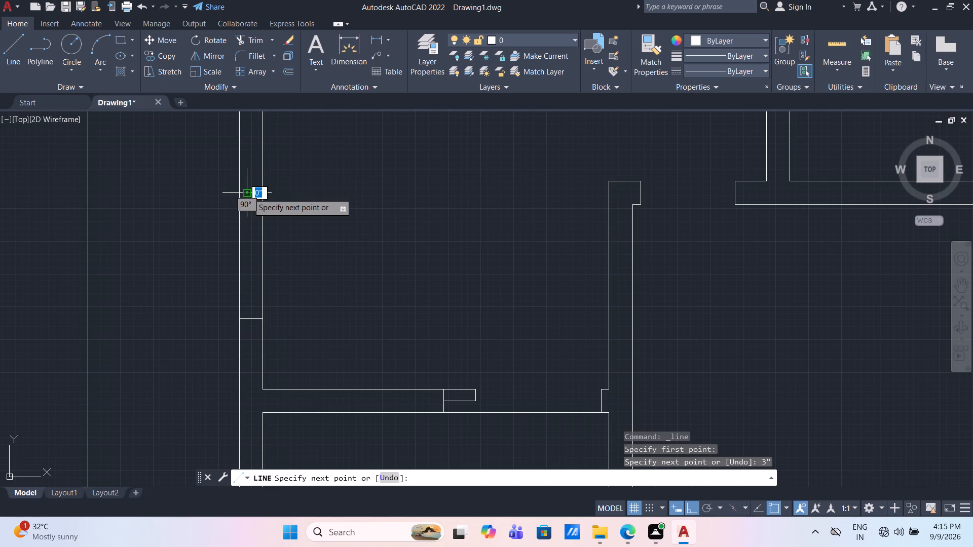
click(247, 322)
key(Escape)
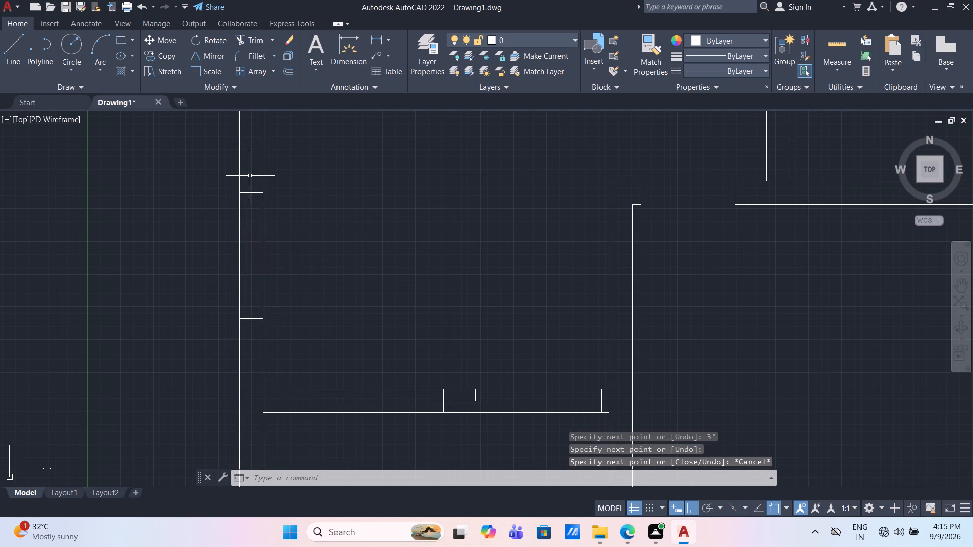
Draw a line from that window line's upper end 15'9" up the left outer wall to the topmost opening's upper jamb.
scroll(250, 176, down, 3)
middle_drag(250, 157, 234, 342)
scroll(236, 342, up, 1)
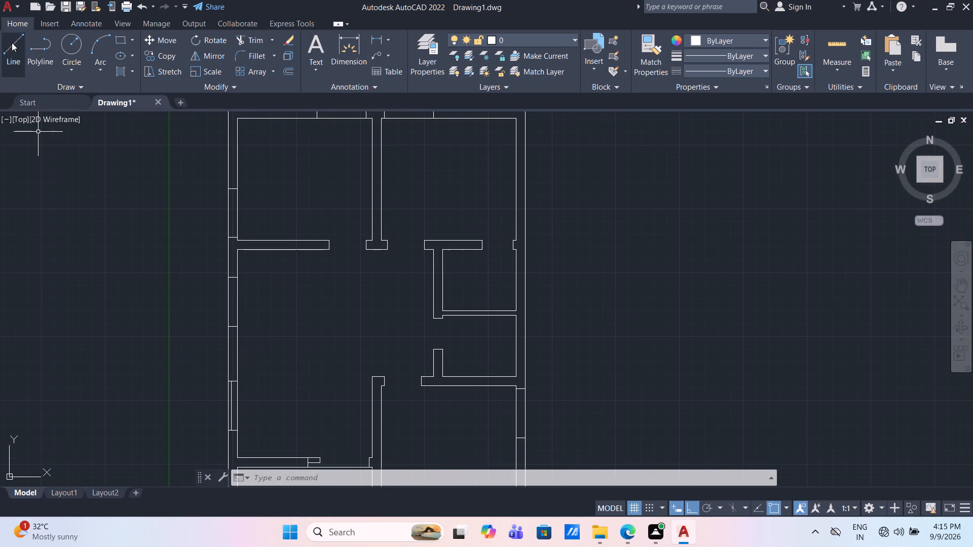
click(12, 43)
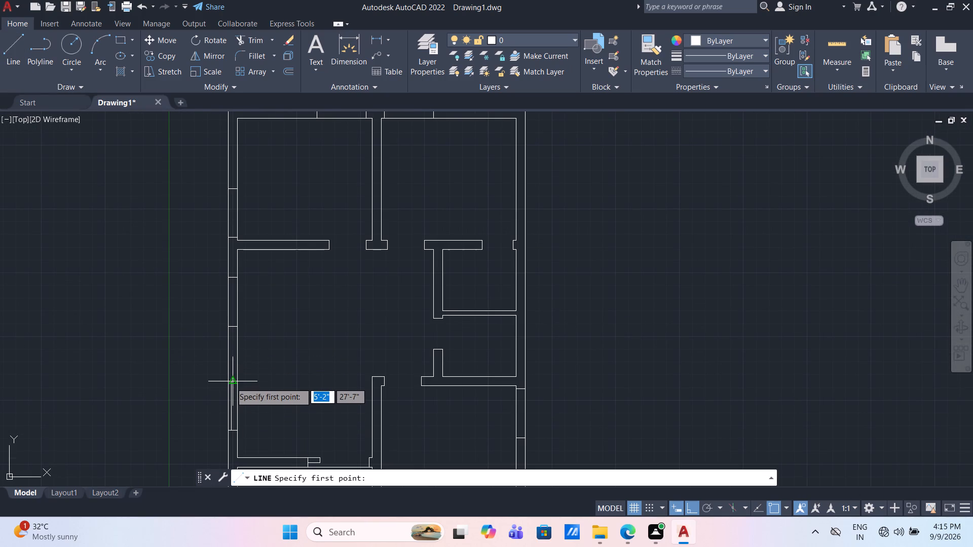
scroll(229, 383, up, 2)
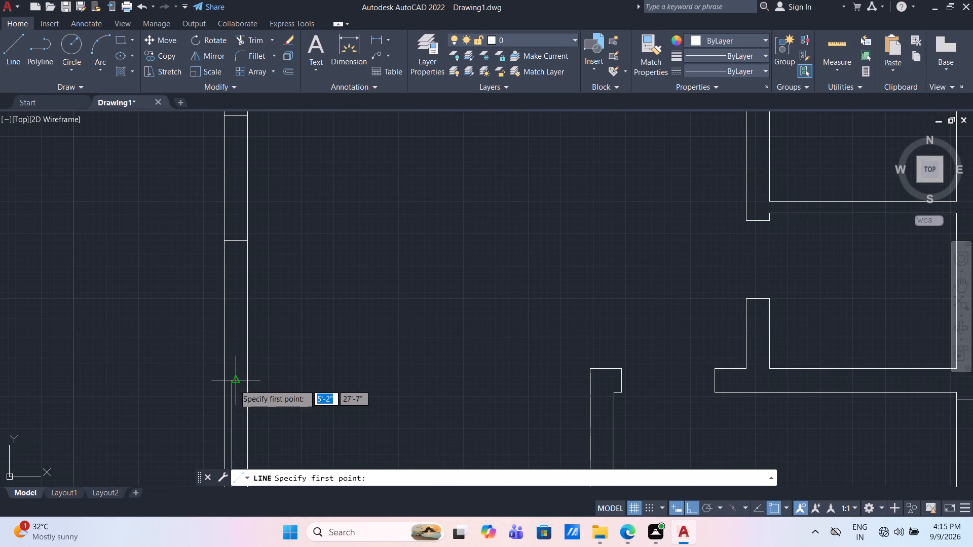
click(230, 384)
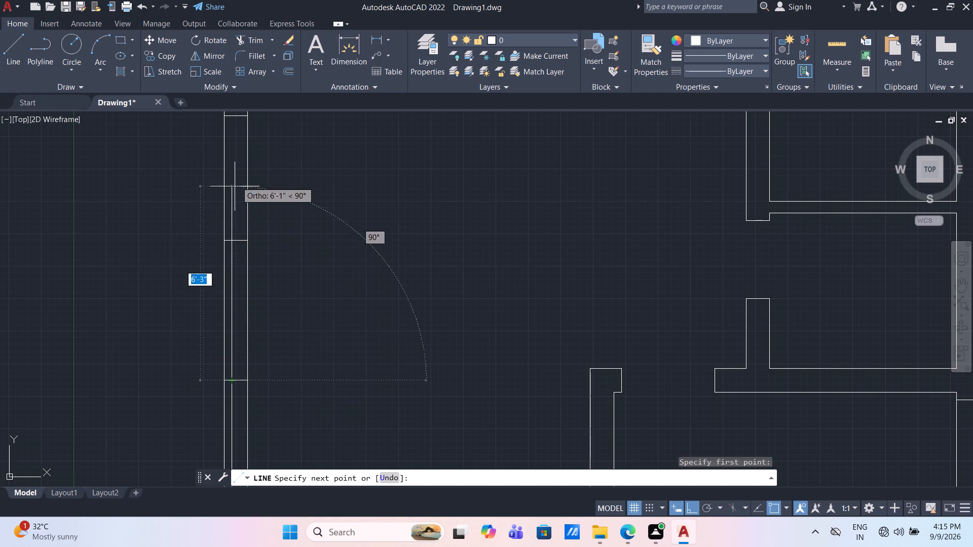
middle_drag(236, 142, 224, 323)
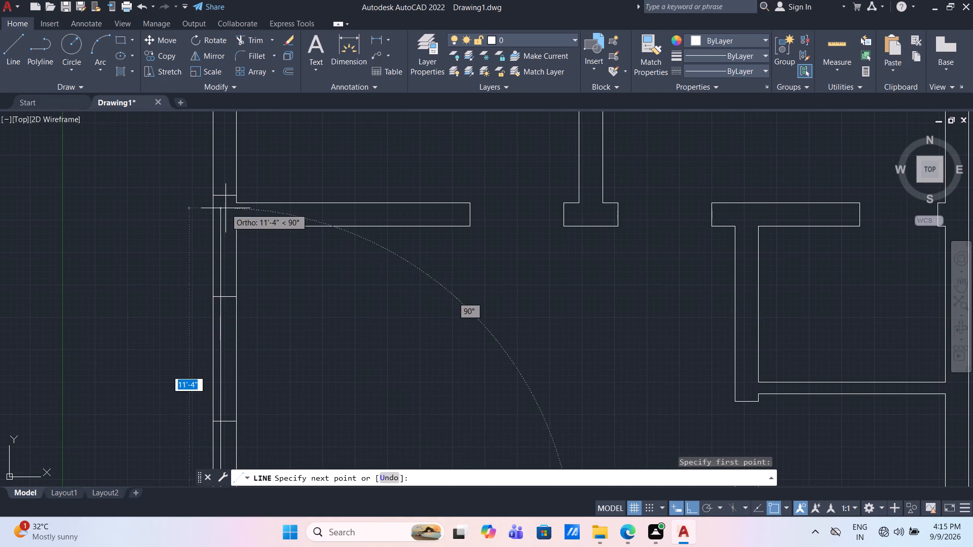
scroll(226, 208, down, 2)
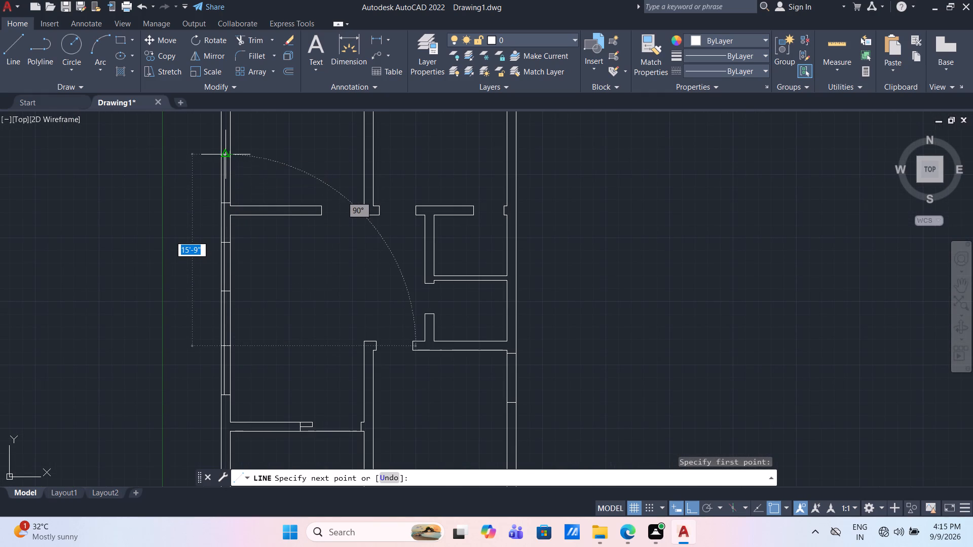
scroll(223, 158, up, 3)
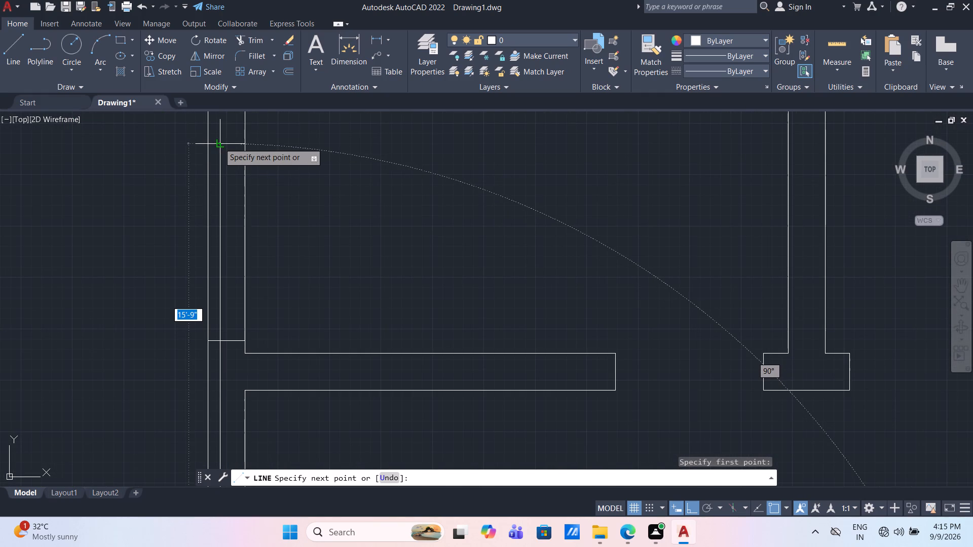
click(219, 143)
key(Escape)
Trim the long window line where it crosses the two solid wall stretches between the left outer wall's openings.
scroll(245, 362, down, 2)
middle_drag(231, 395, 209, 247)
scroll(266, 357, down, 1)
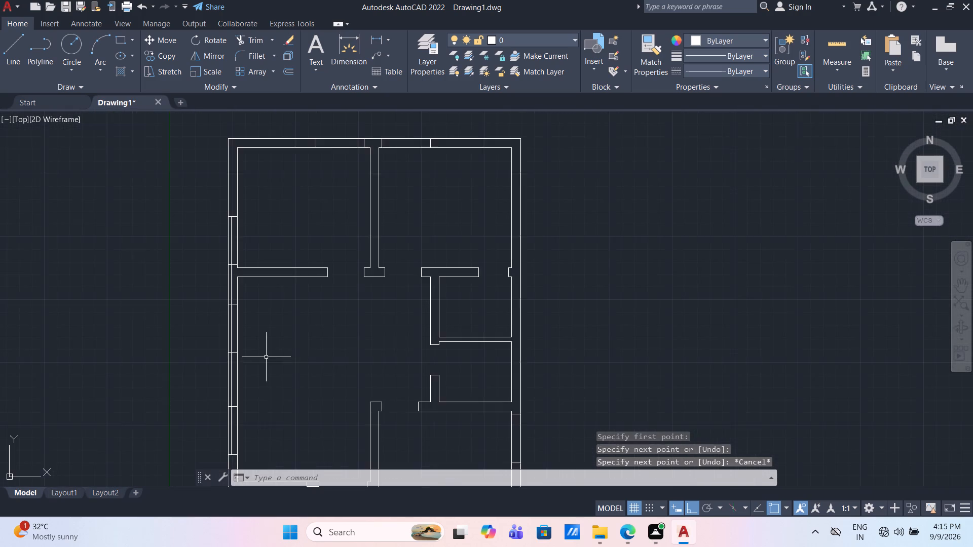
middle_drag(263, 357, 250, 326)
text(tr)
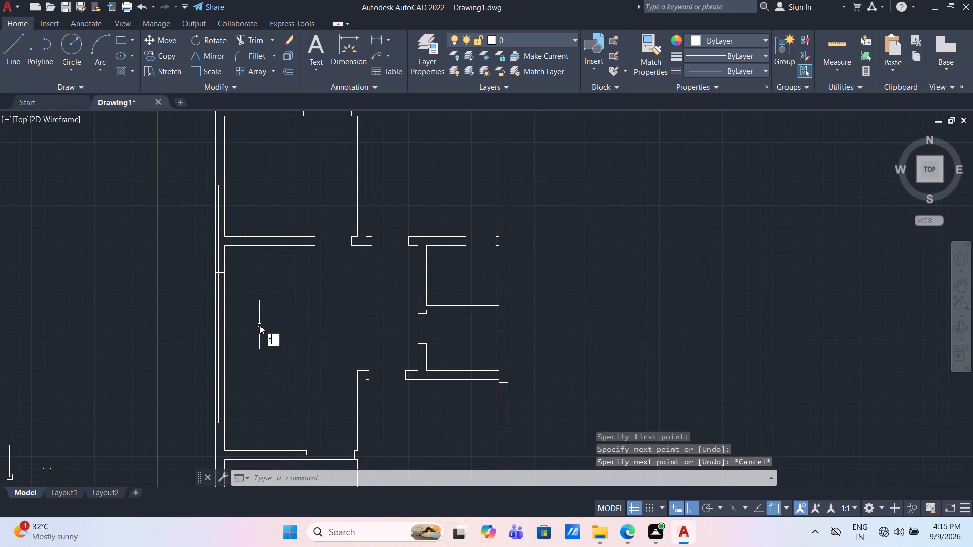
key(Return)
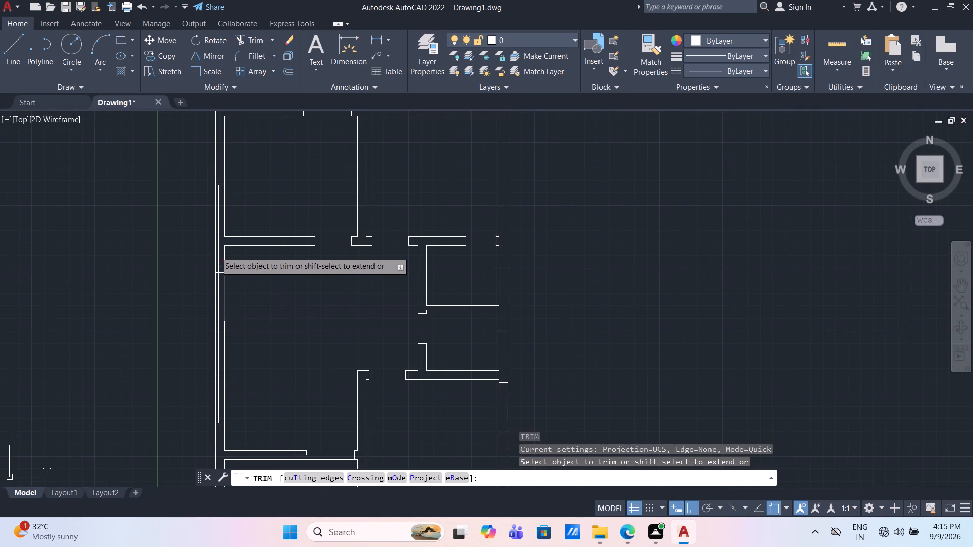
click(219, 247)
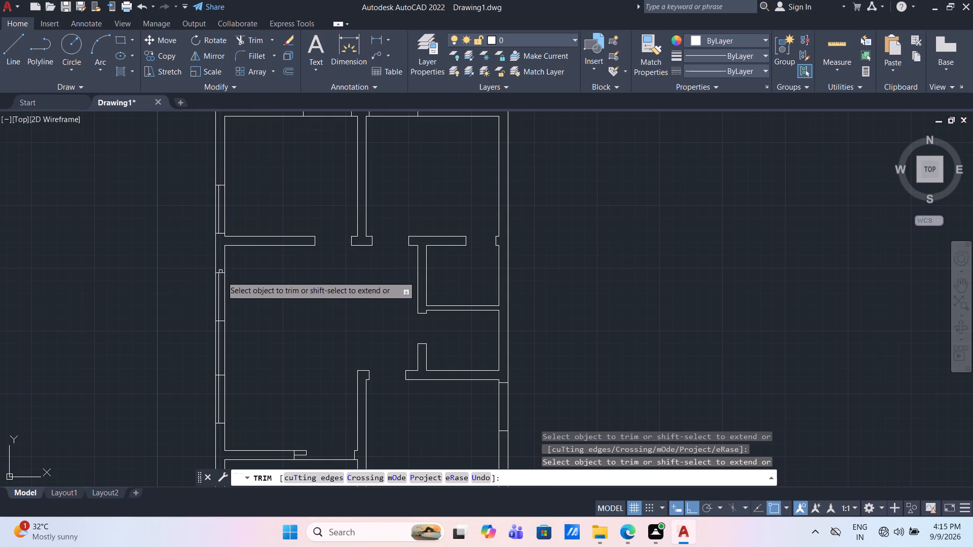
click(219, 355)
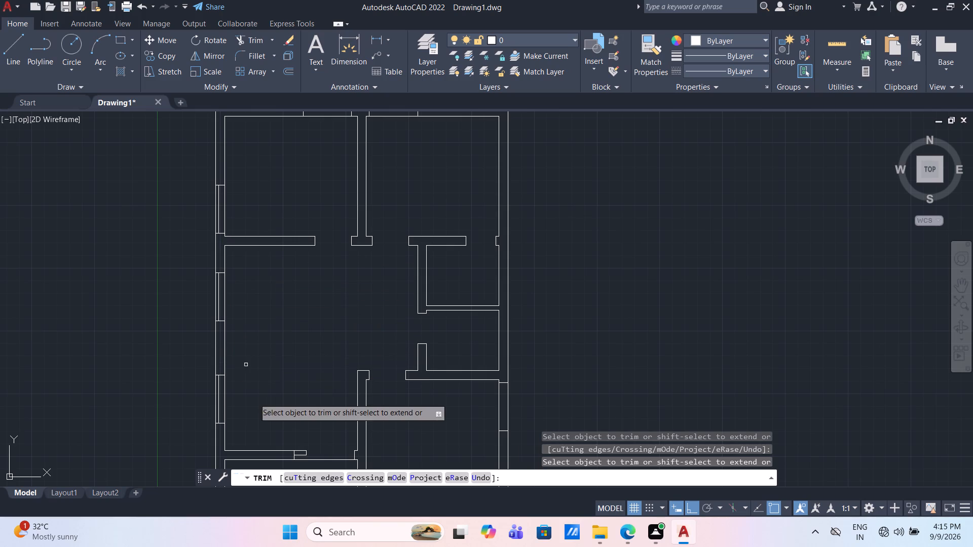
scroll(248, 403, down, 1)
middle_drag(249, 402, 233, 278)
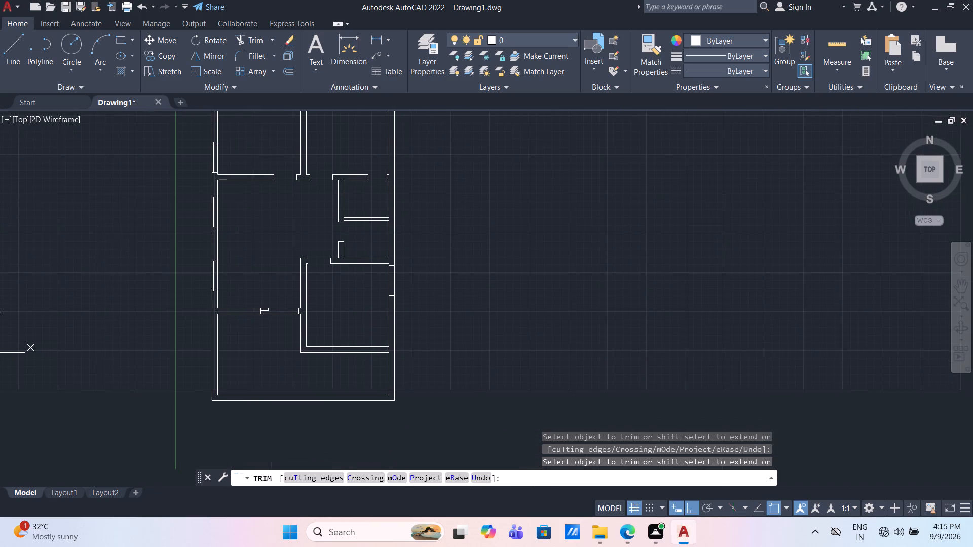
middle_drag(233, 278, 205, 349)
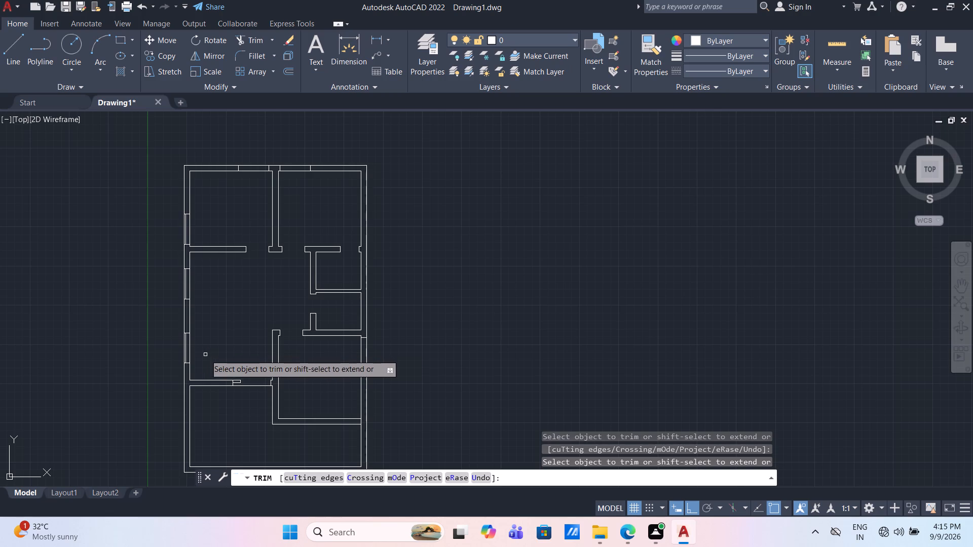
key(Escape)
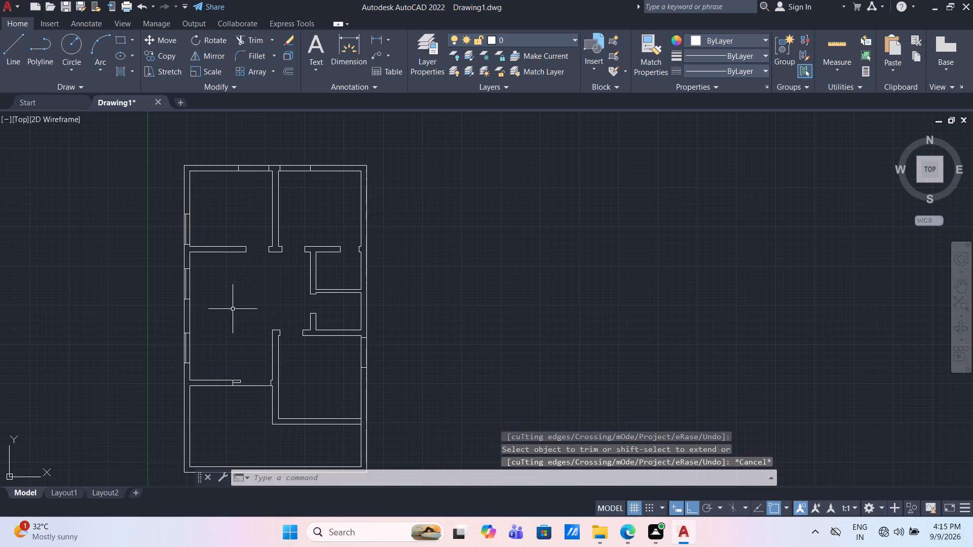
Draw a 9'6" window line through both openings of the top outer wall, set 3" in from the outer face.
scroll(268, 182, up, 3)
middle_drag(266, 182, 268, 226)
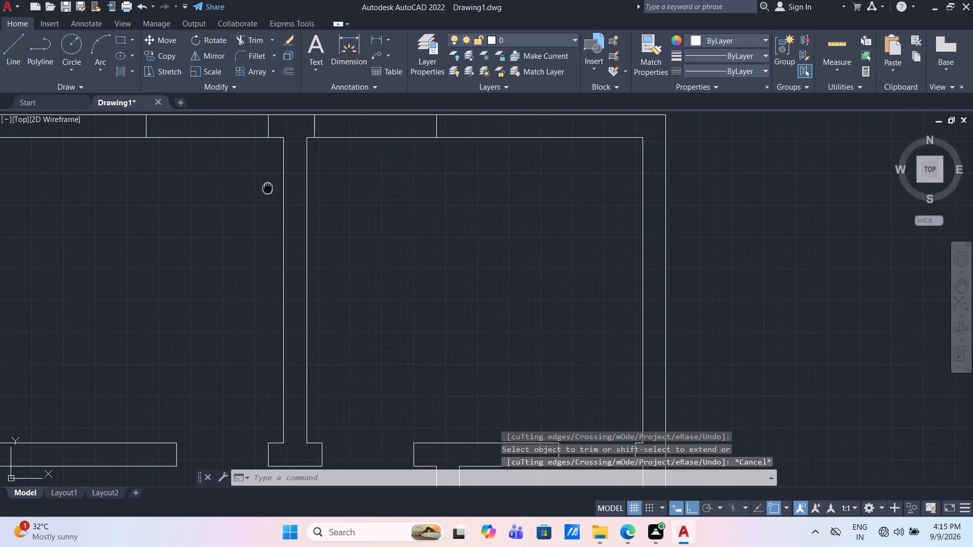
middle_drag(268, 226, 264, 324)
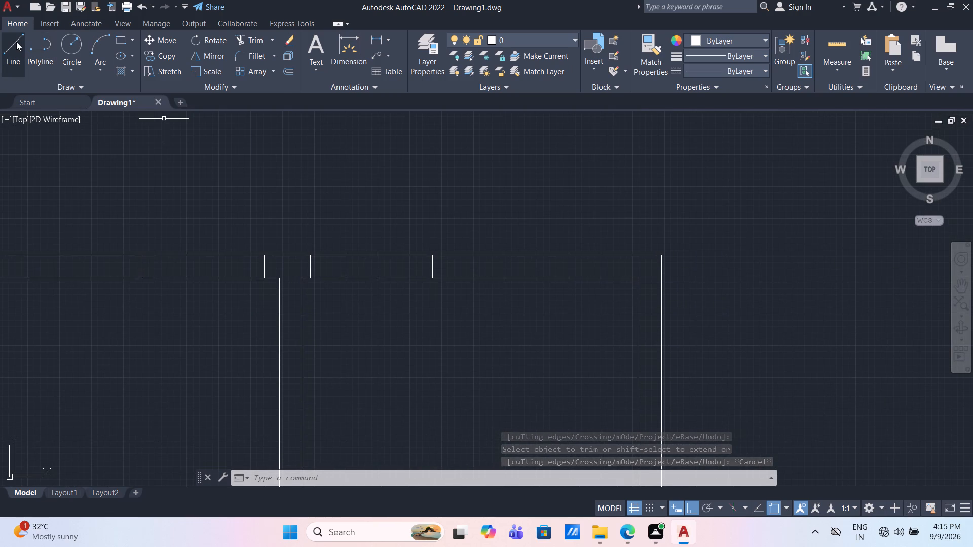
click(16, 42)
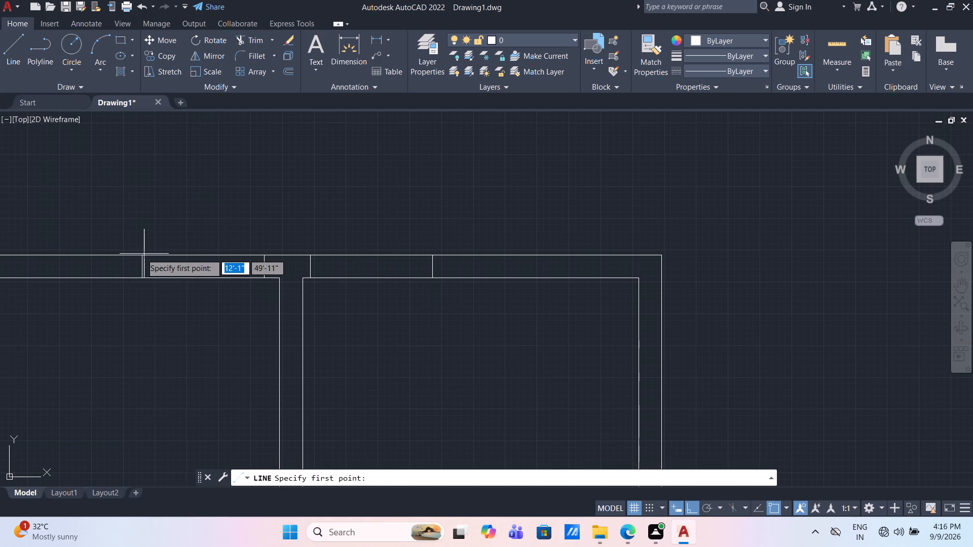
click(141, 254)
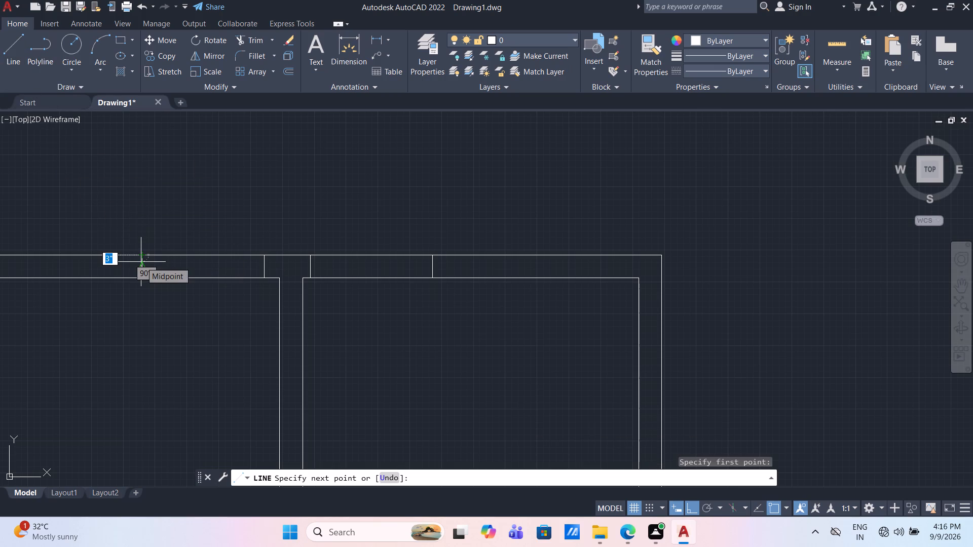
text(3")
key(Return)
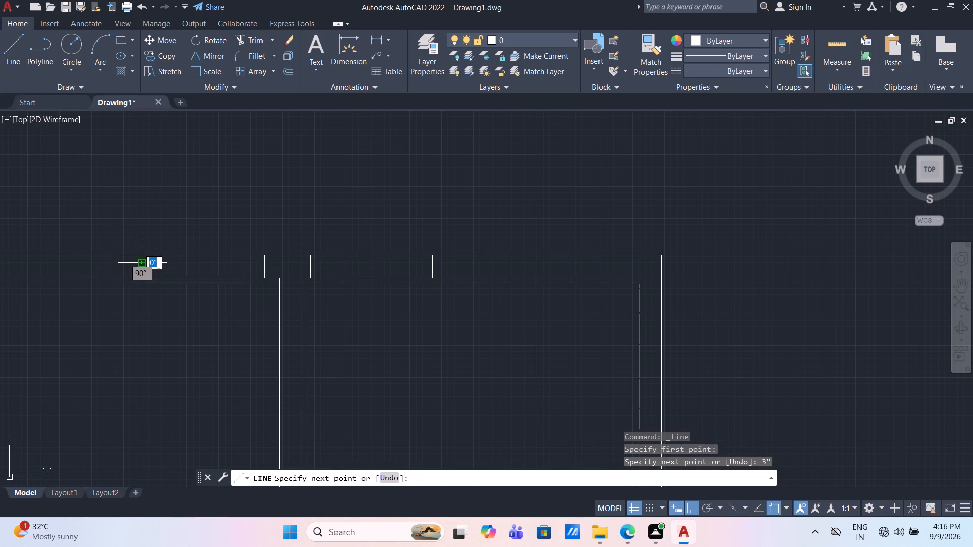
click(435, 263)
key(Escape)
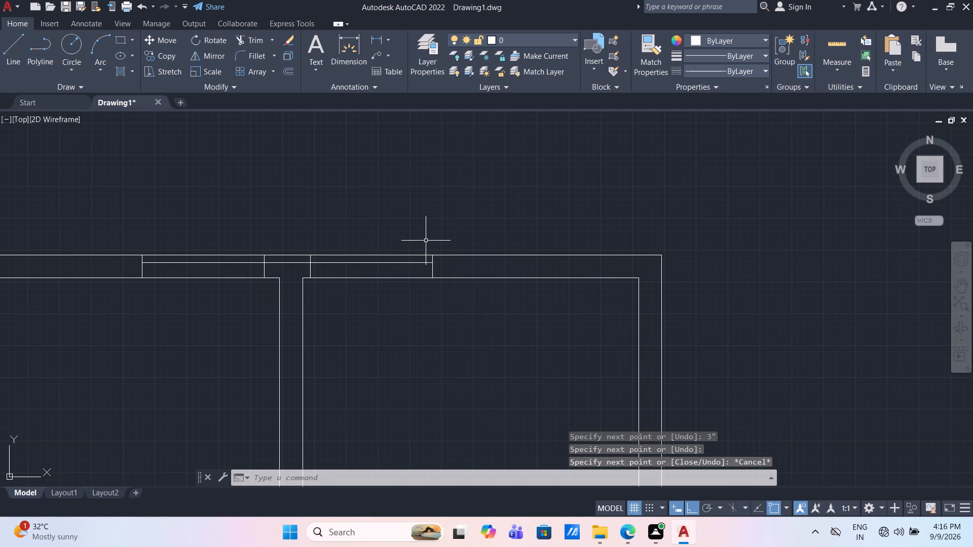
Trim the window line where it crosses the solid wall stretch between the top outer wall's two openings.
text(tr)
key(Return)
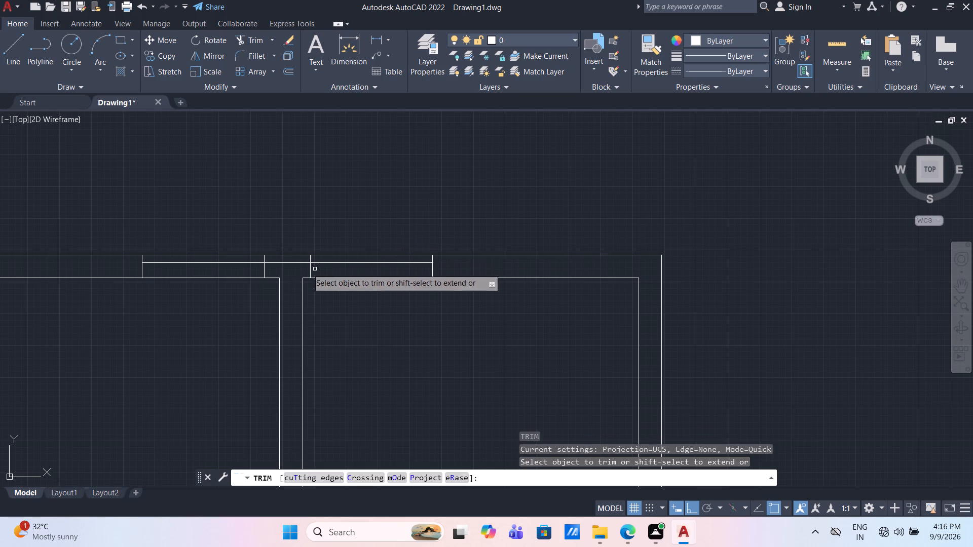
click(286, 262)
Draw two 9" lines across the right outer wall, one at the midpoint of each small room's inner wall face.
scroll(356, 323, down, 4)
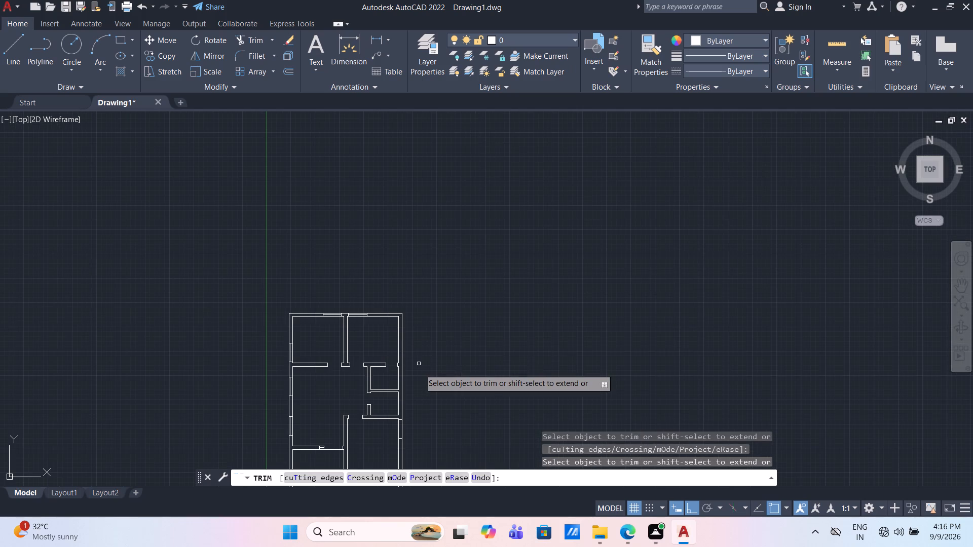
scroll(431, 401, up, 1)
middle_drag(429, 396, 387, 272)
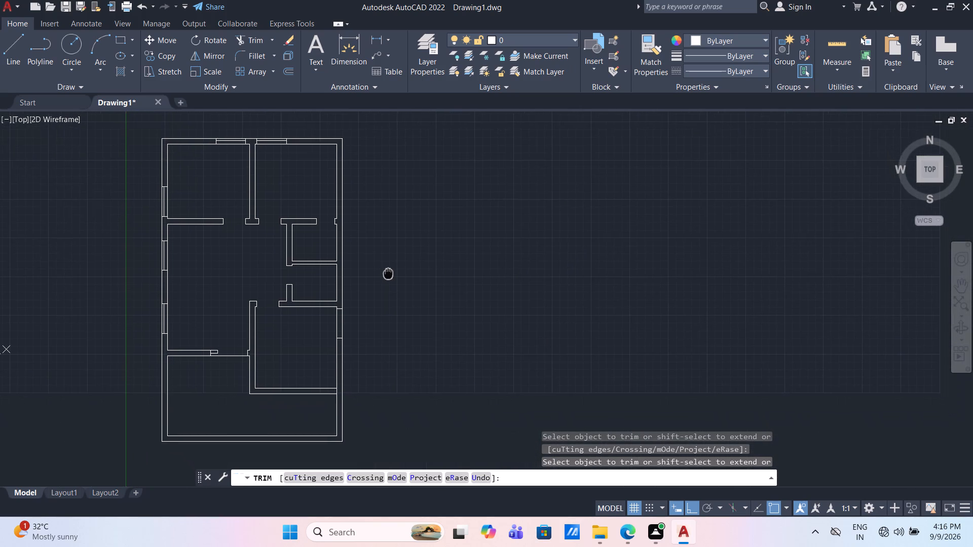
middle_drag(387, 272, 277, 264)
scroll(263, 243, up, 2)
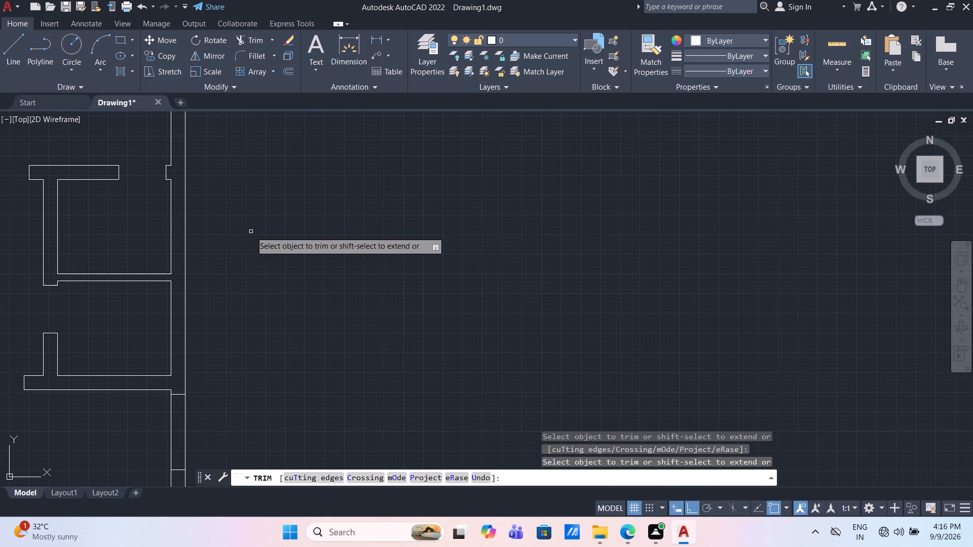
click(13, 40)
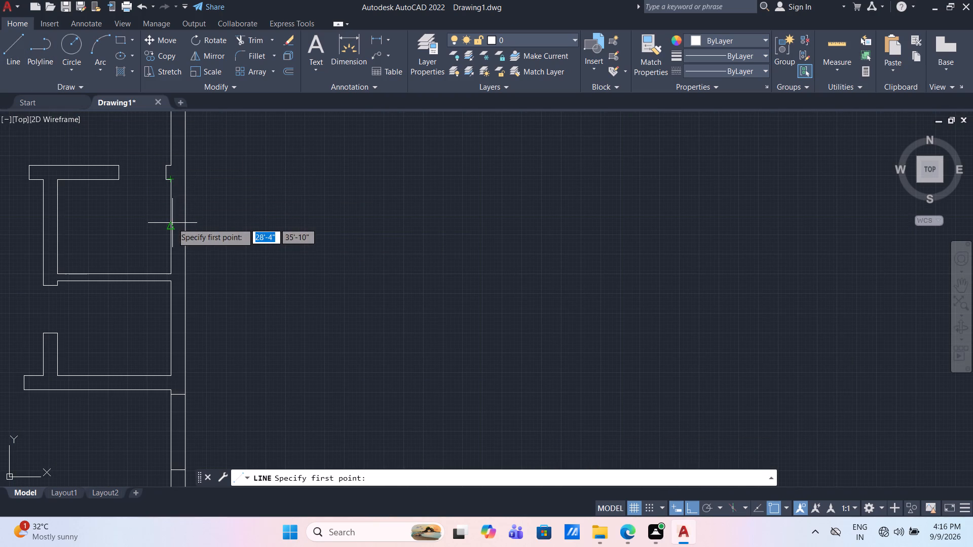
click(172, 225)
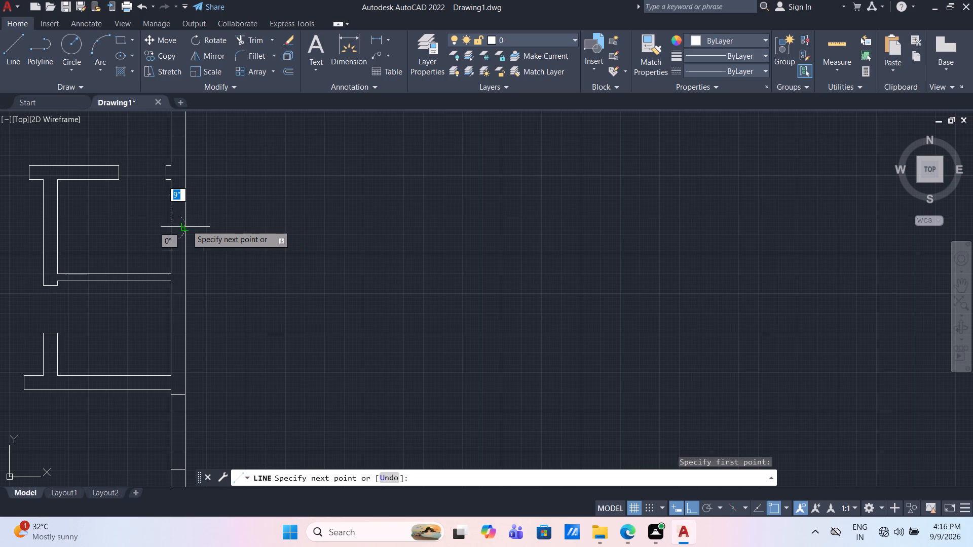
click(184, 225)
key(Escape)
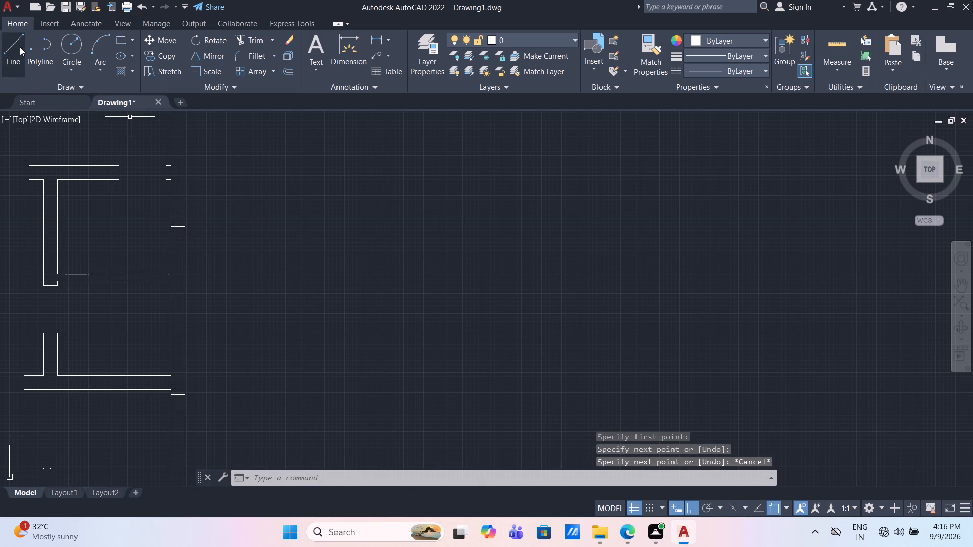
click(20, 46)
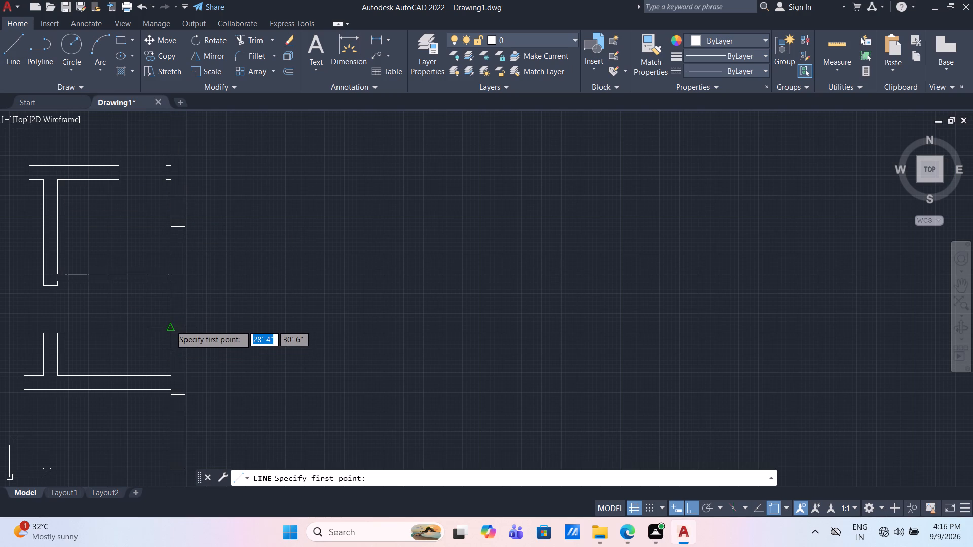
click(170, 325)
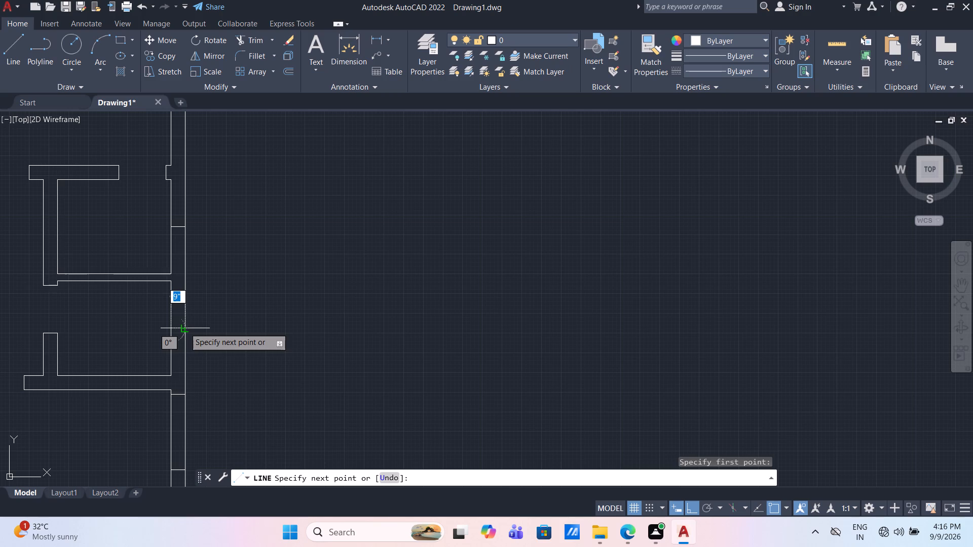
click(184, 328)
key(Escape)
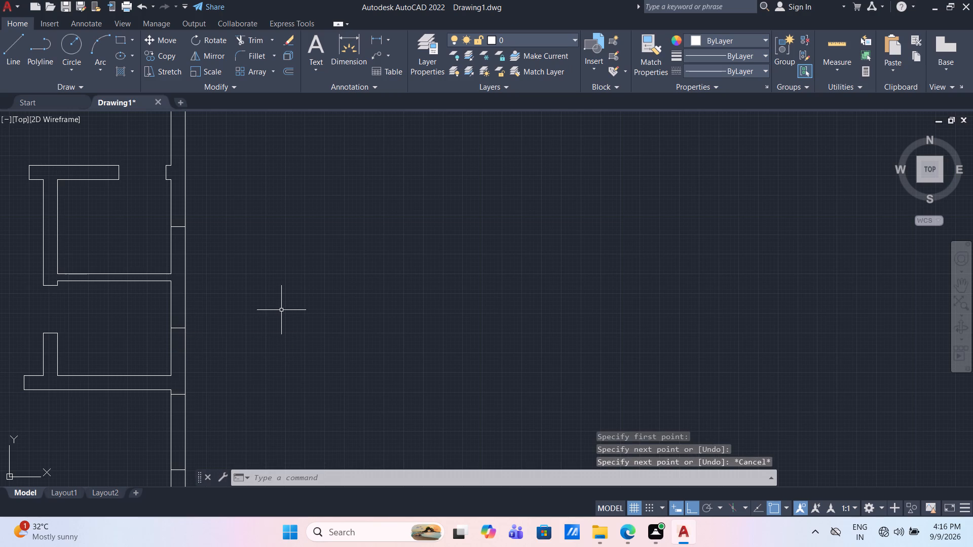
Offset each of the two midpoint lines across the right outer wall by 1' upward and 1' downward as window jambs.
key(o)
key(f)
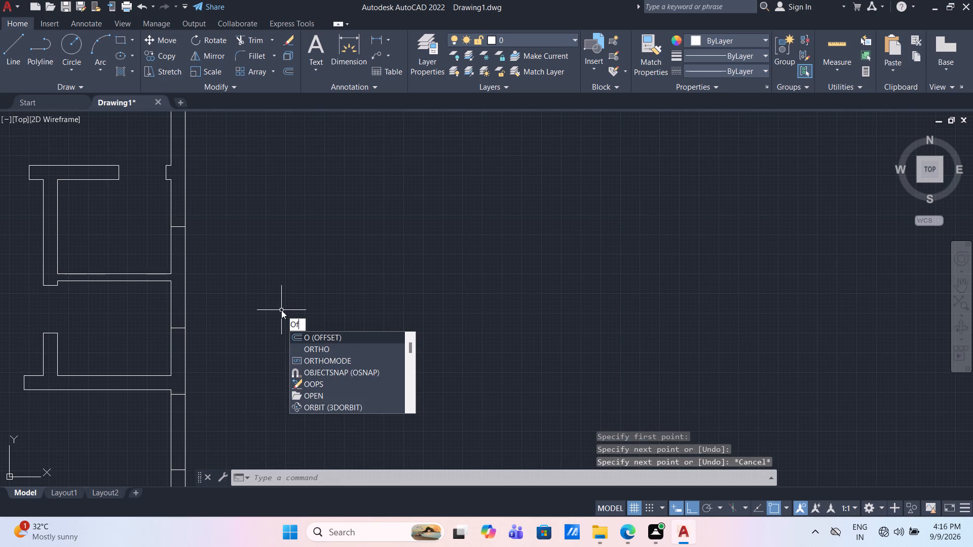
key(Return)
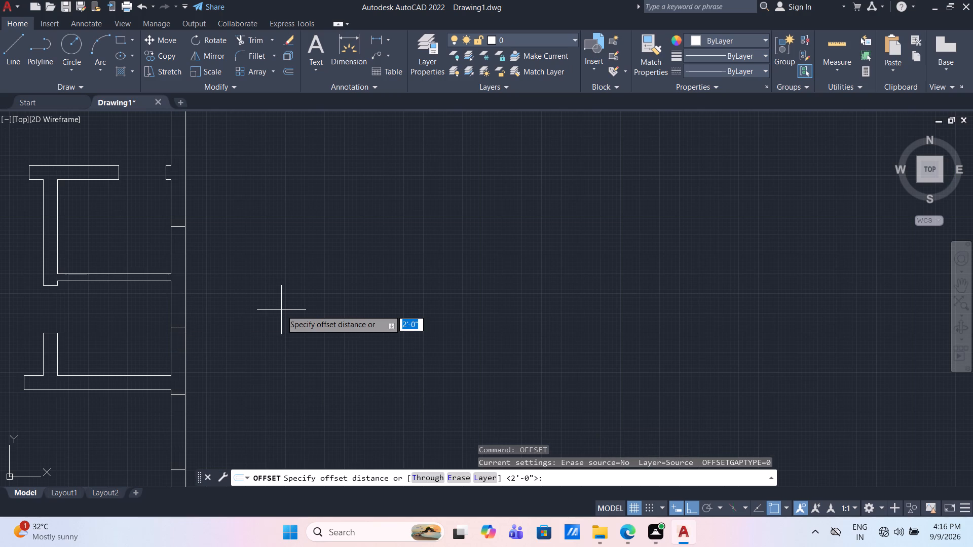
text(1')
key(Return)
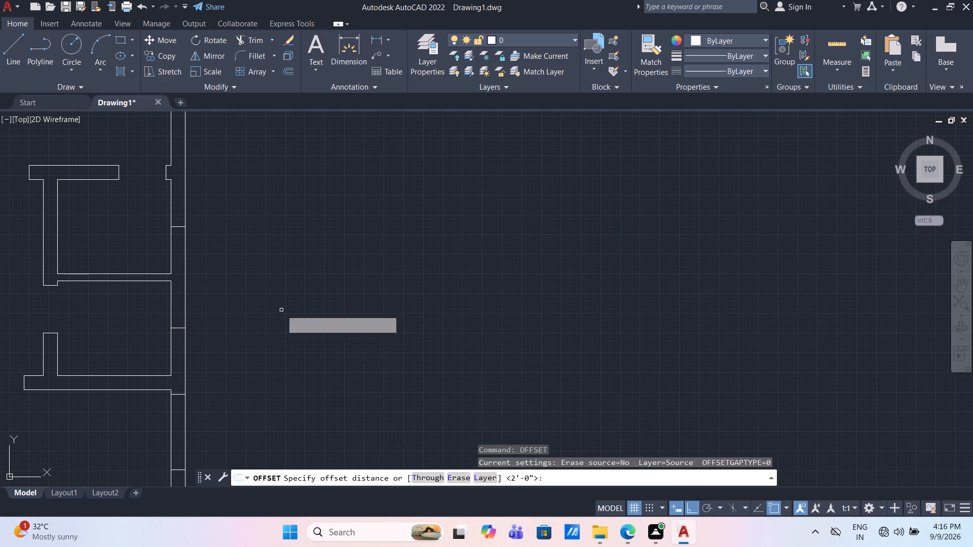
drag(178, 228, 179, 222)
click(182, 213)
click(177, 228)
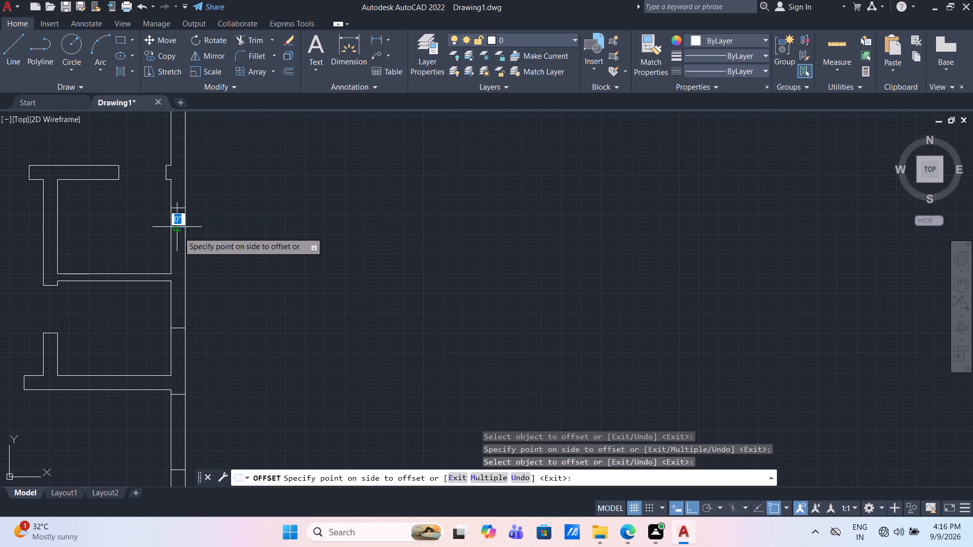
click(183, 246)
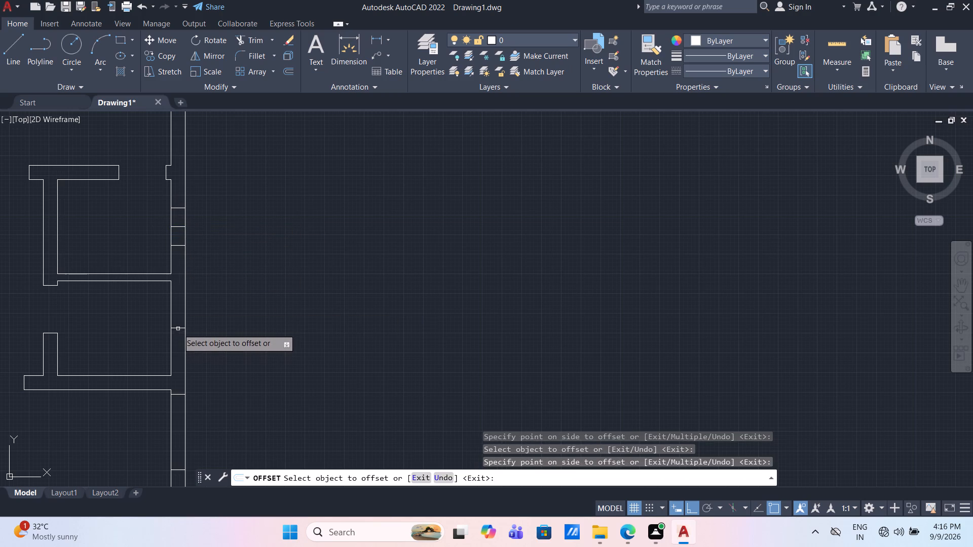
drag(178, 329, 180, 323)
click(186, 305)
drag(177, 327, 177, 332)
click(177, 343)
key(Escape)
Delete the two original midpoint lines across the right outer wall, between the offset jambs.
click(179, 327)
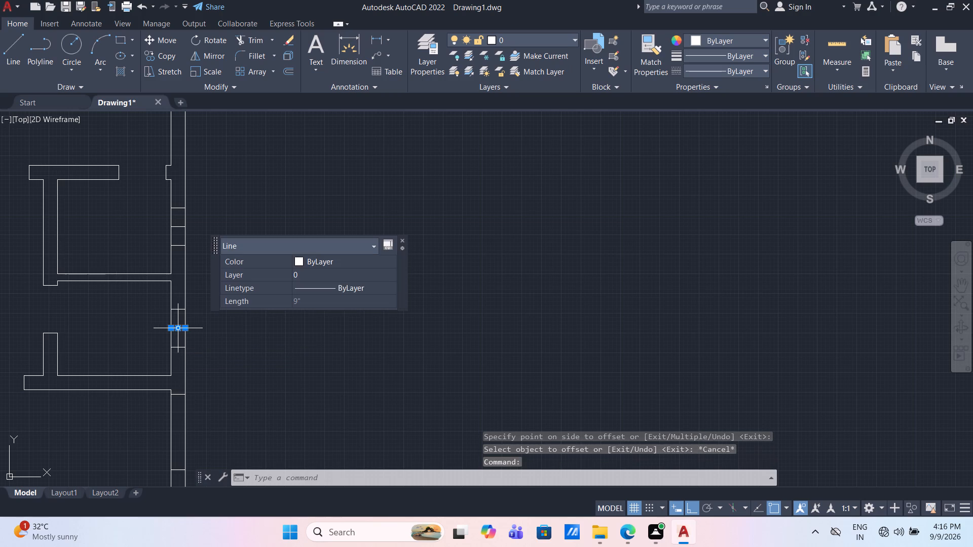
click(178, 227)
key(Delete)
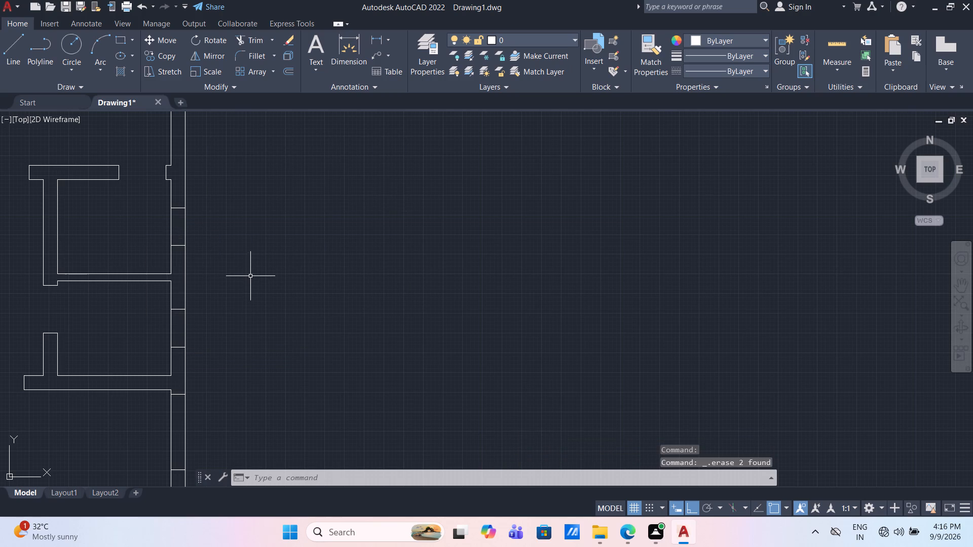
Draw a window line 3" in from the right outer face, from the upper small room's upper jamb to the lower small room's lower jamb.
click(4, 49)
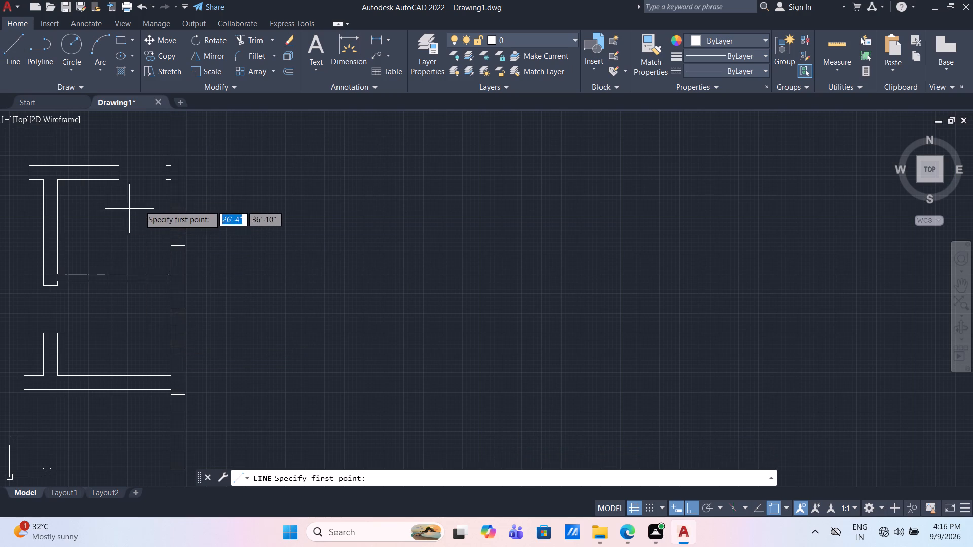
scroll(180, 212, up, 2)
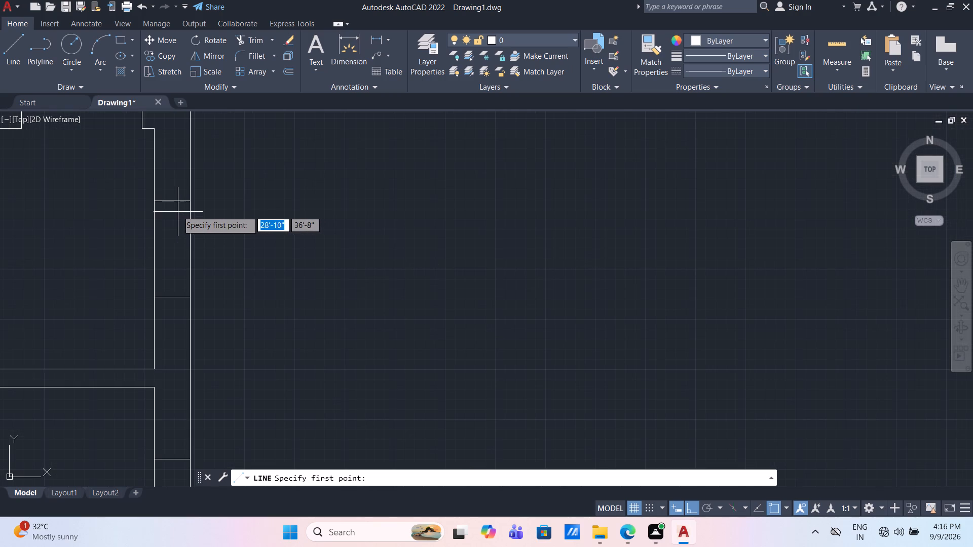
click(189, 201)
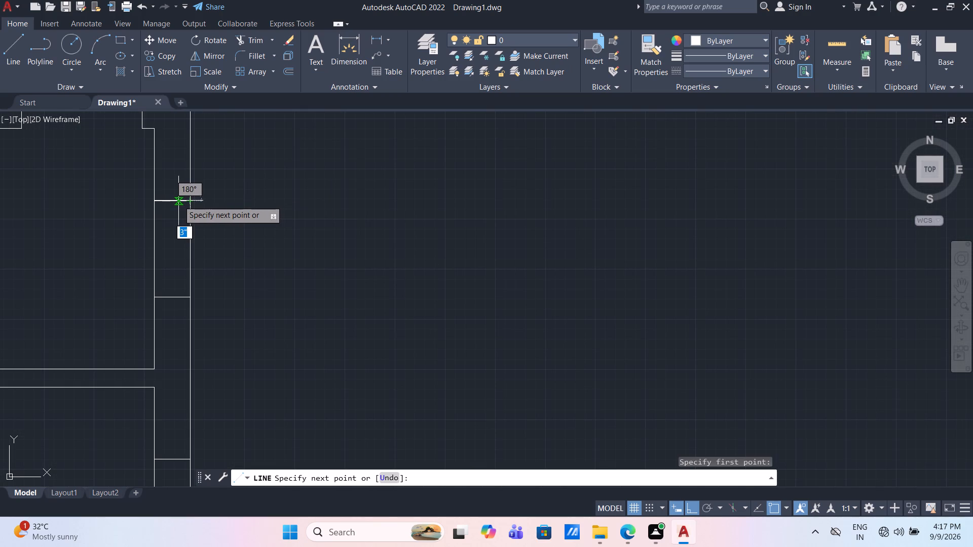
text(3")
key(Return)
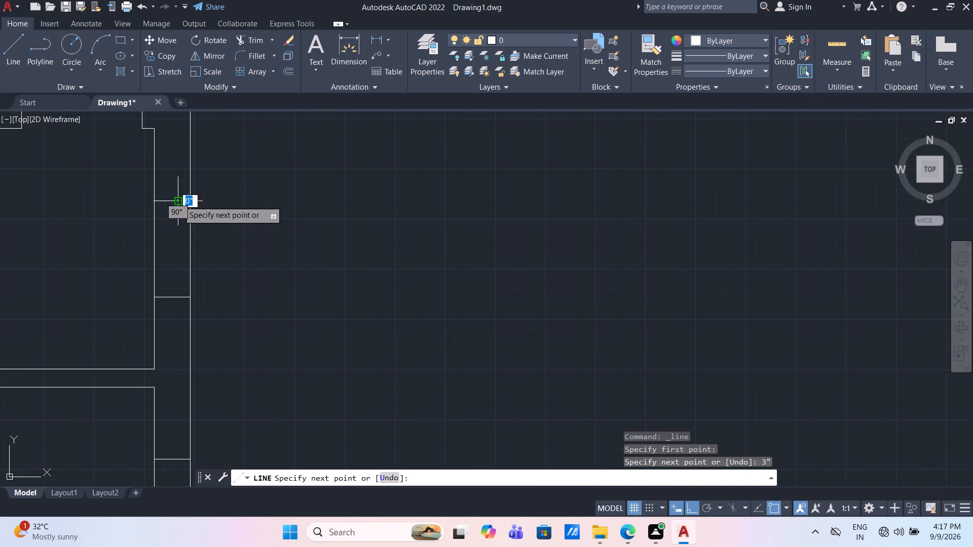
scroll(174, 358, down, 1)
middle_drag(174, 358, 173, 204)
click(174, 328)
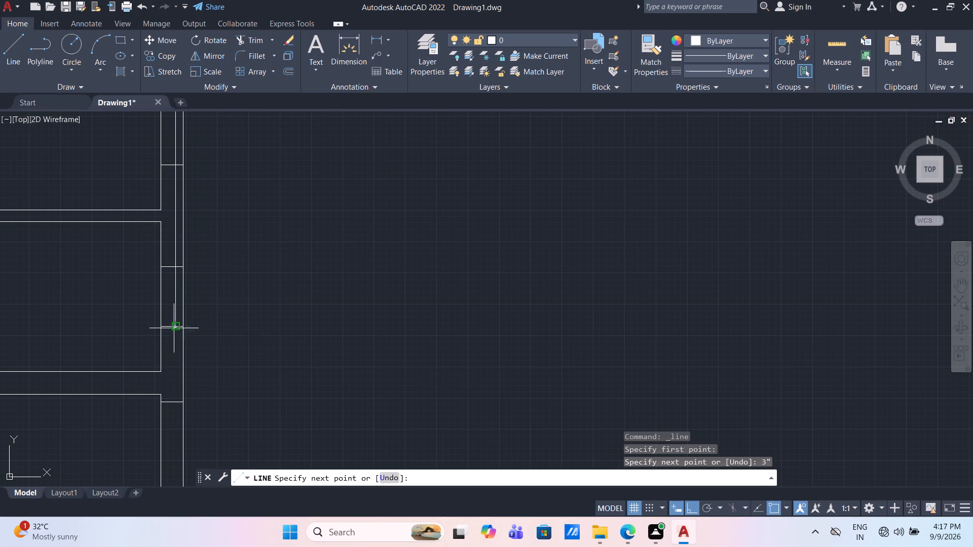
key(Escape)
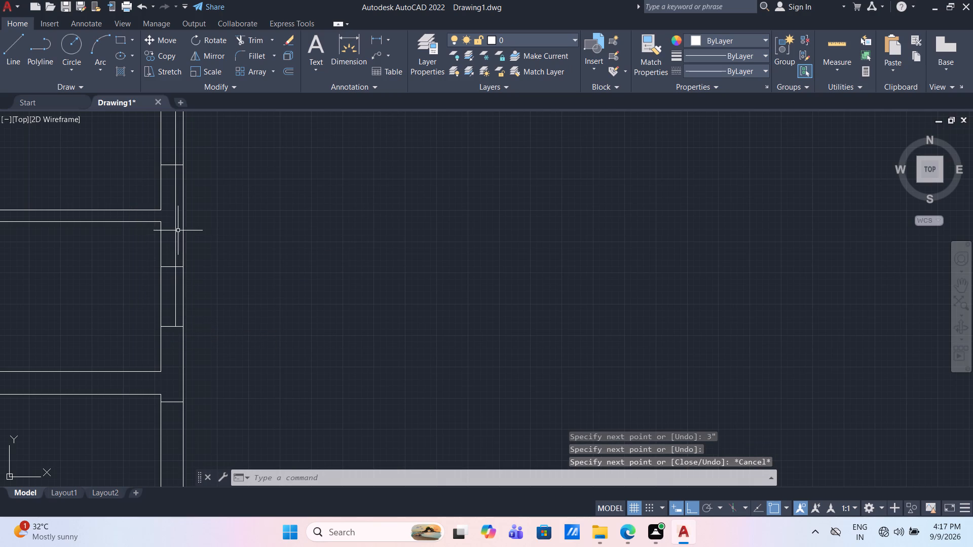
Trim the window line where it crosses the solid wall stretch between the two small rooms' openings.
text(tr)
key(Return)
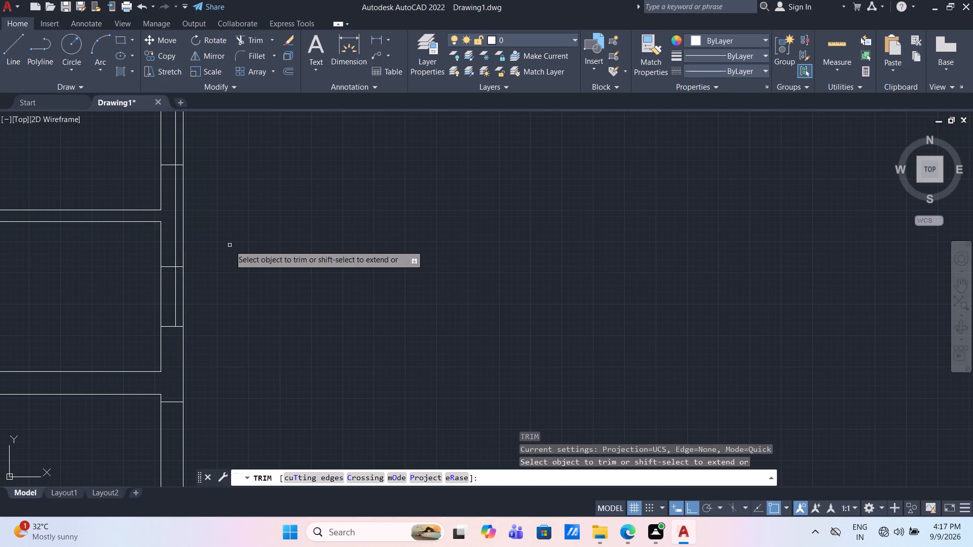
click(174, 239)
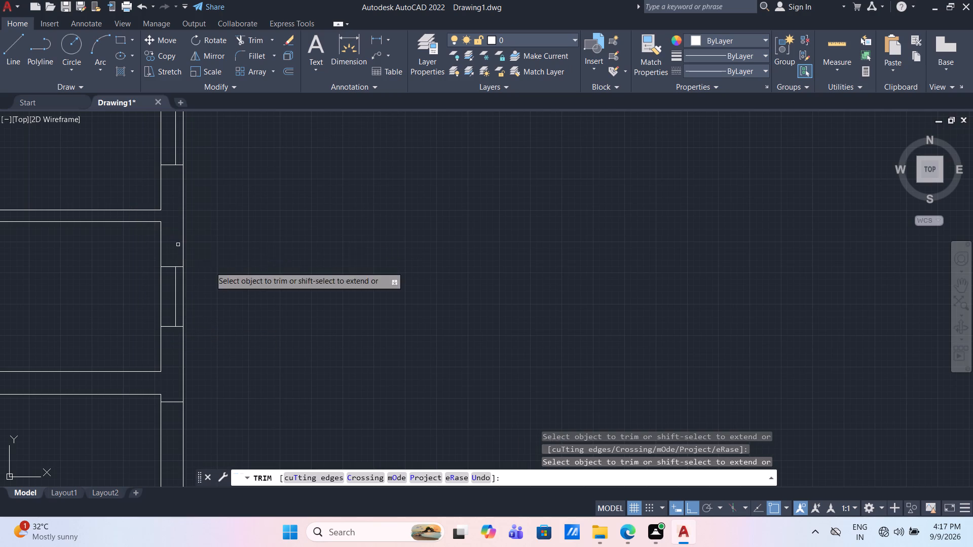
scroll(231, 300, down, 1)
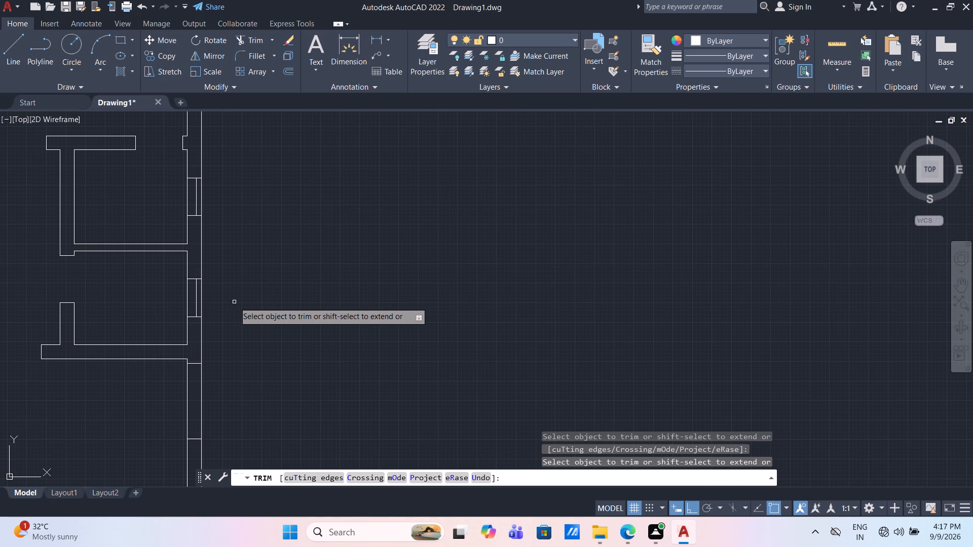
scroll(239, 307, down, 1)
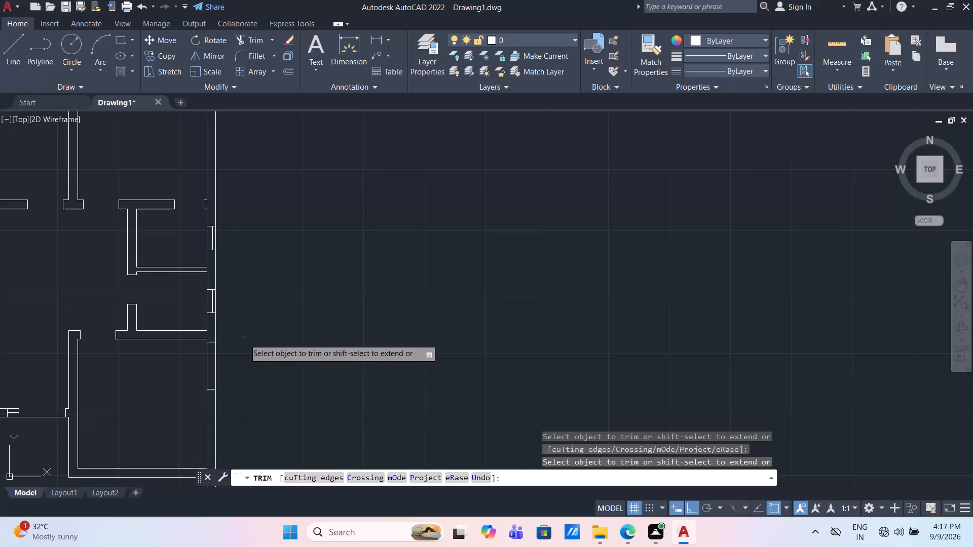
scroll(251, 357, down, 1)
middle_drag(251, 357, 224, 256)
scroll(200, 229, up, 2)
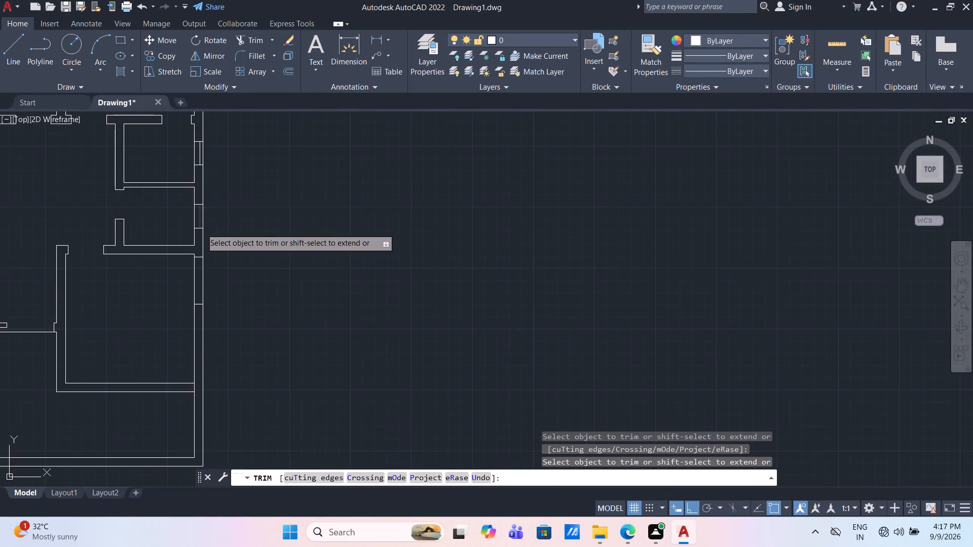
key(Escape)
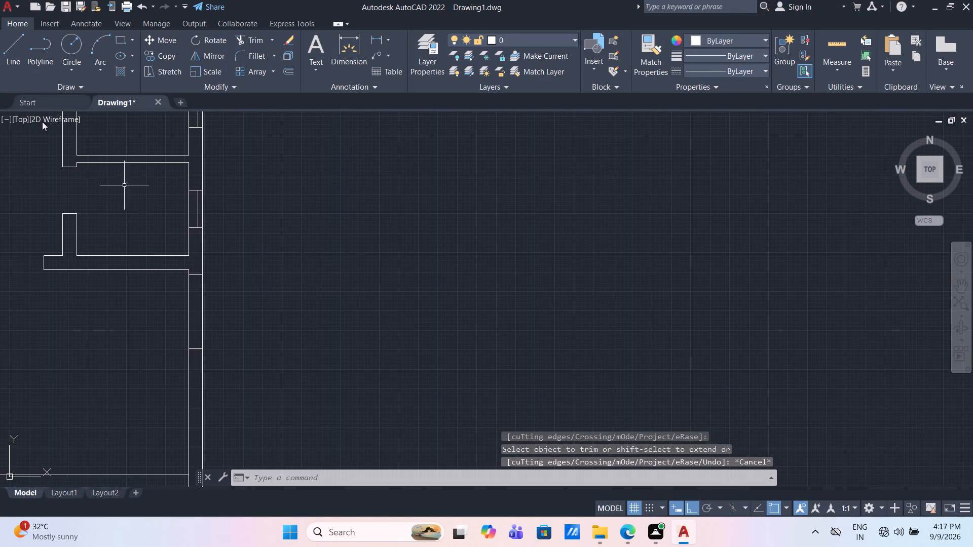
Draw a 6'6" line from the lower small room's window line end down to the lower jamb of the right outer wall's lowest opening.
click(17, 43)
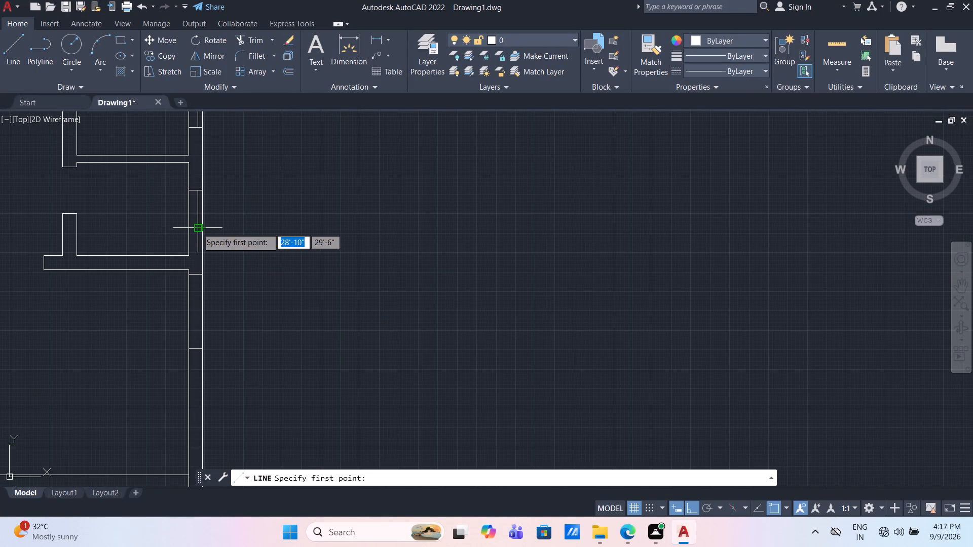
click(198, 228)
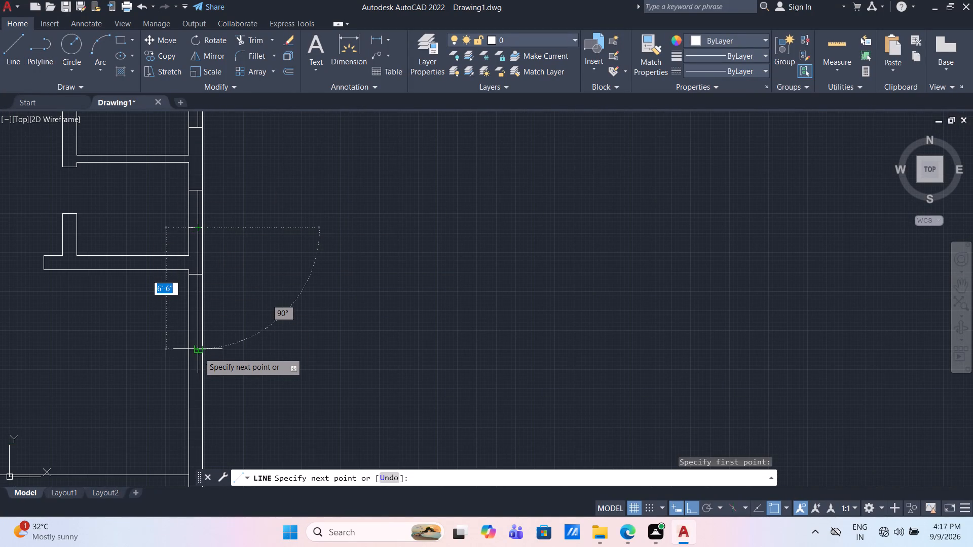
click(200, 351)
key(Escape)
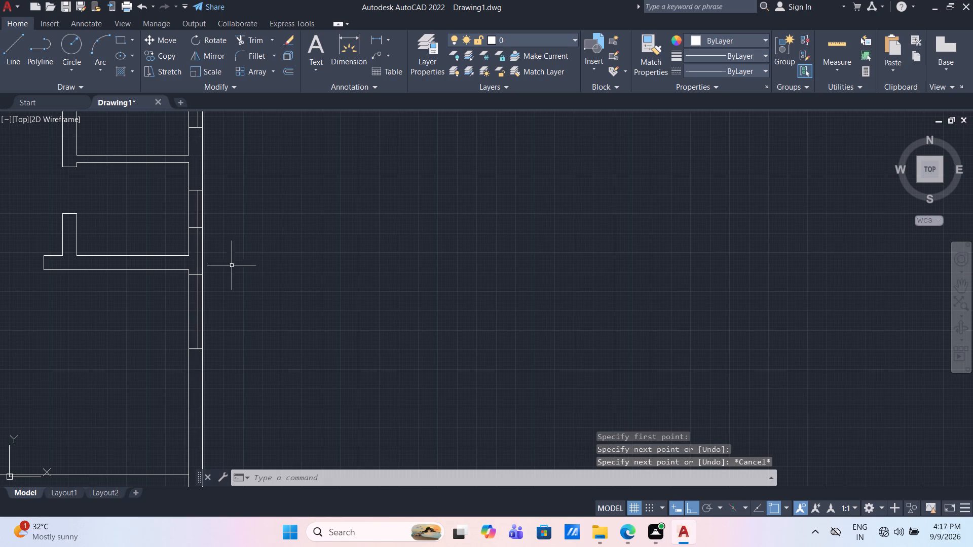
Trim the new line across the solid wall between the lower small room's opening and the right outer wall's lowest opening.
text(tr)
key(Return)
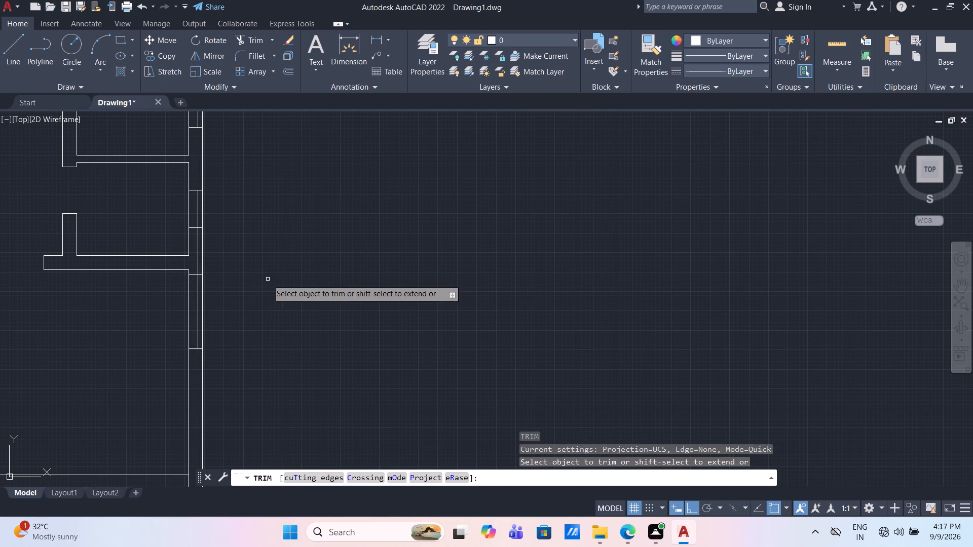
click(198, 244)
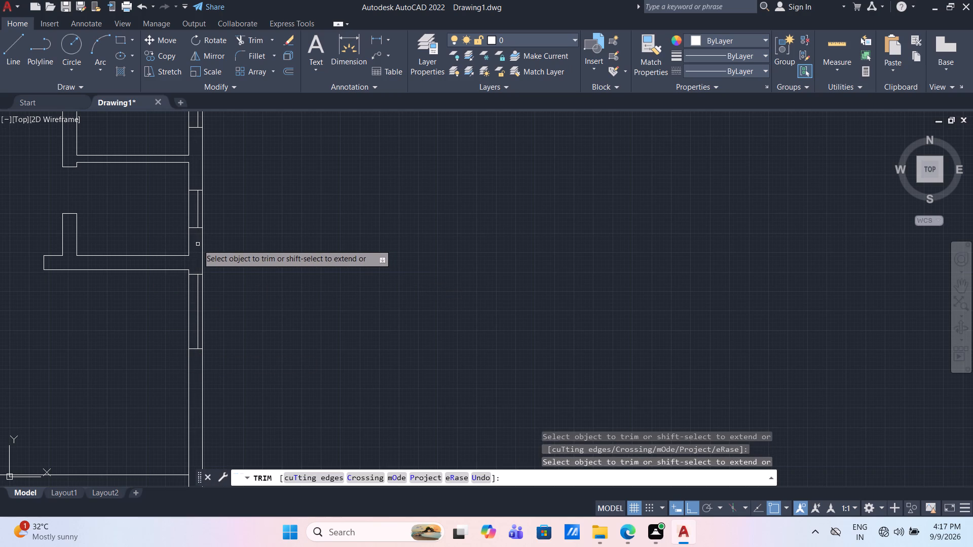
key(Delete)
key(Escape)
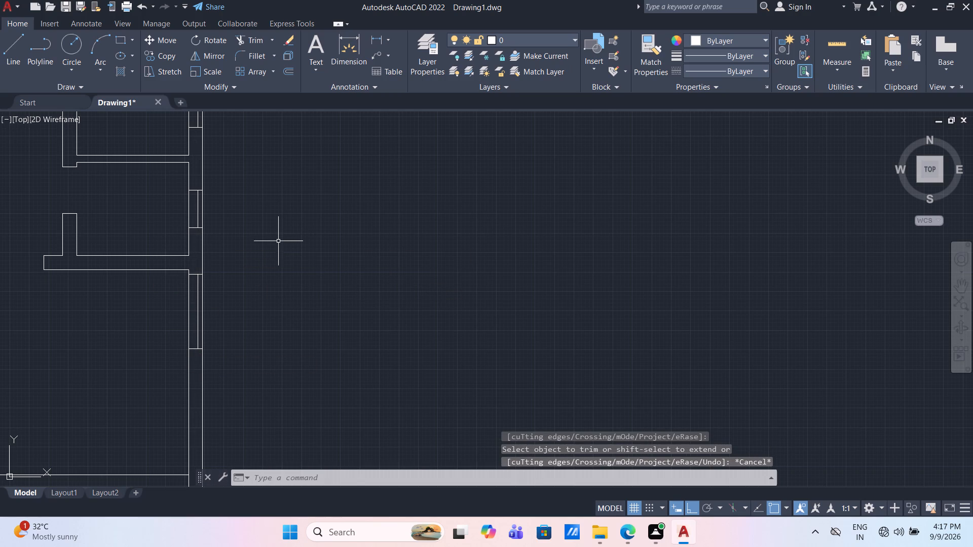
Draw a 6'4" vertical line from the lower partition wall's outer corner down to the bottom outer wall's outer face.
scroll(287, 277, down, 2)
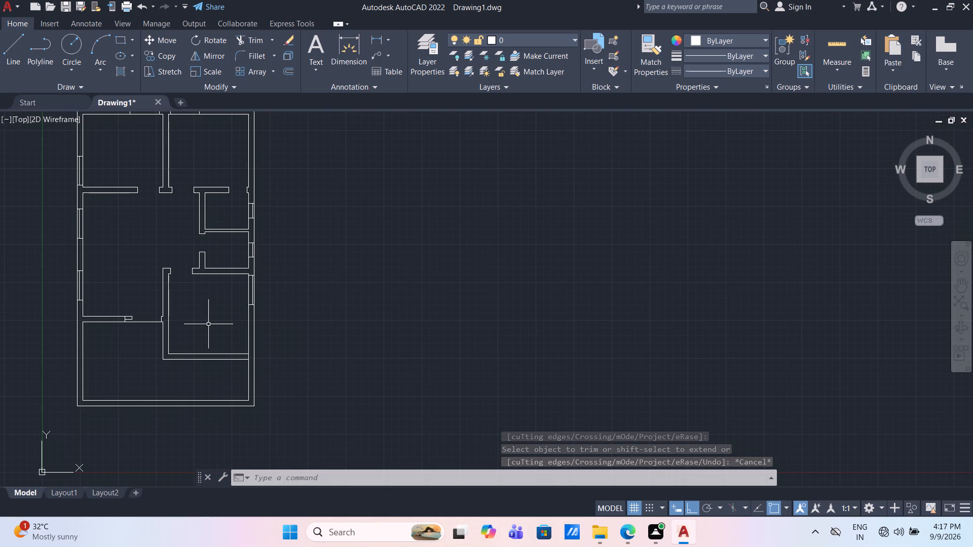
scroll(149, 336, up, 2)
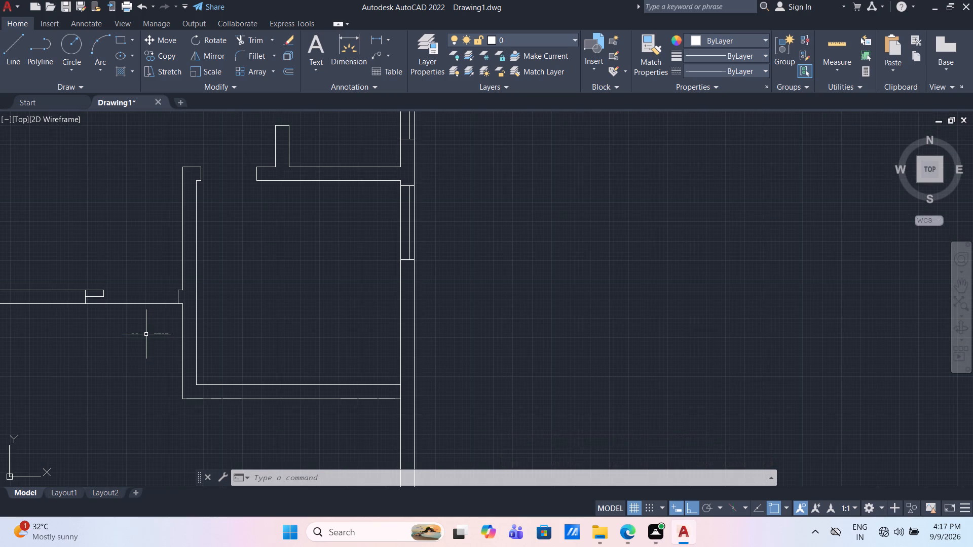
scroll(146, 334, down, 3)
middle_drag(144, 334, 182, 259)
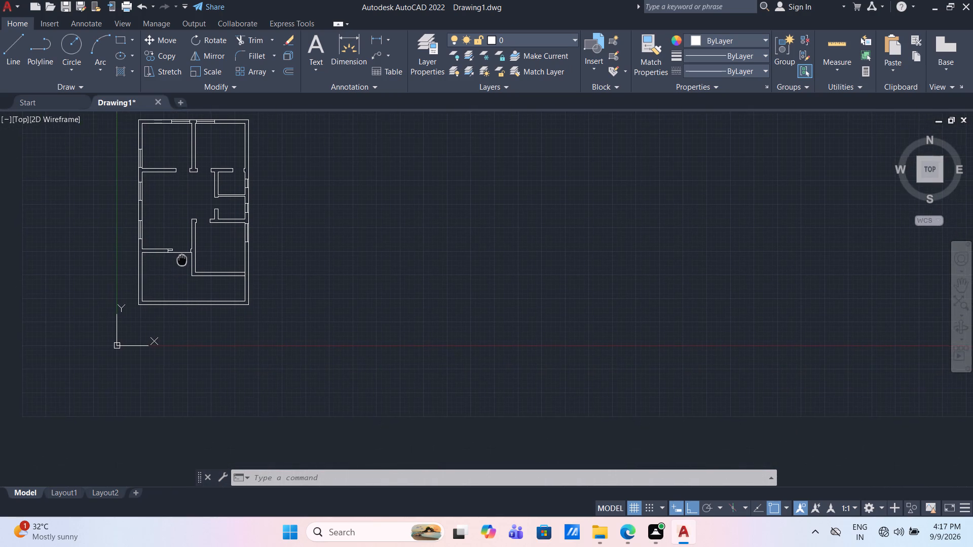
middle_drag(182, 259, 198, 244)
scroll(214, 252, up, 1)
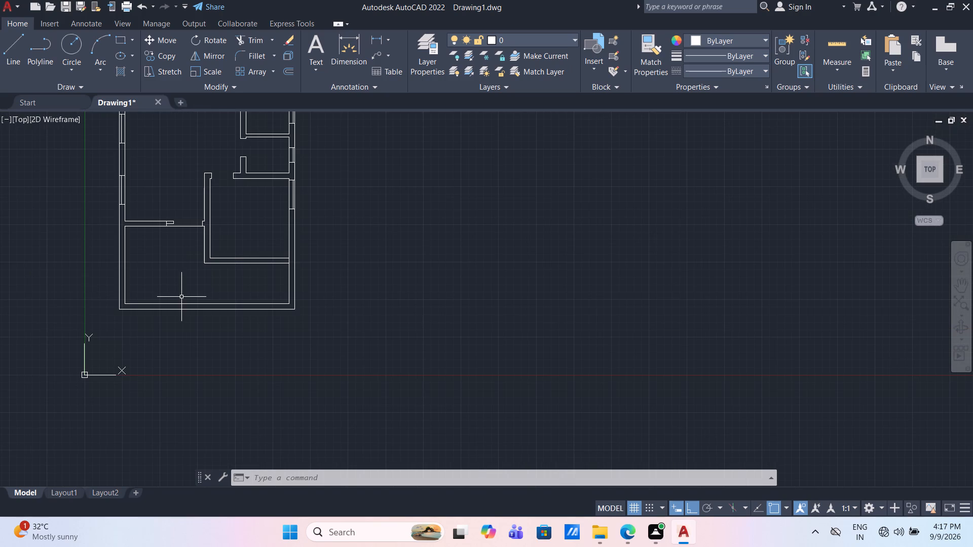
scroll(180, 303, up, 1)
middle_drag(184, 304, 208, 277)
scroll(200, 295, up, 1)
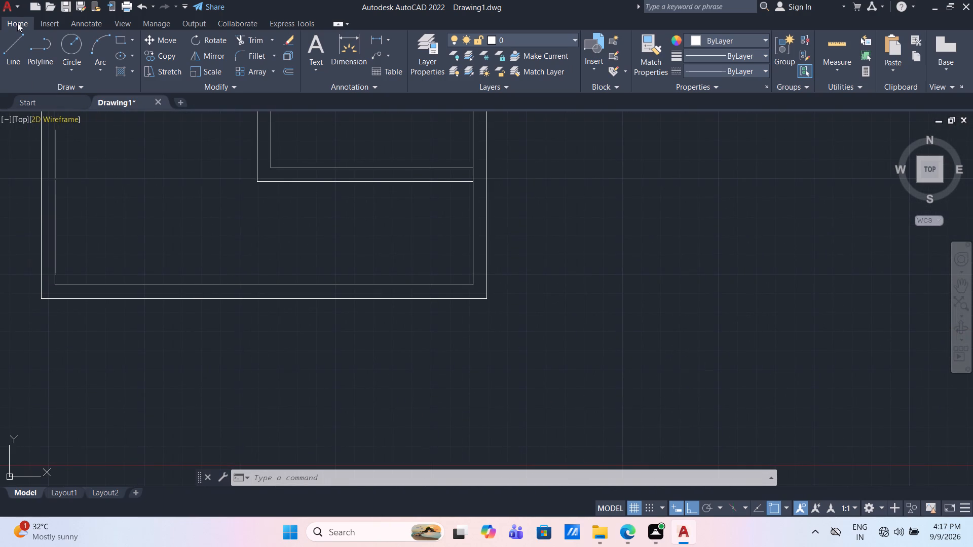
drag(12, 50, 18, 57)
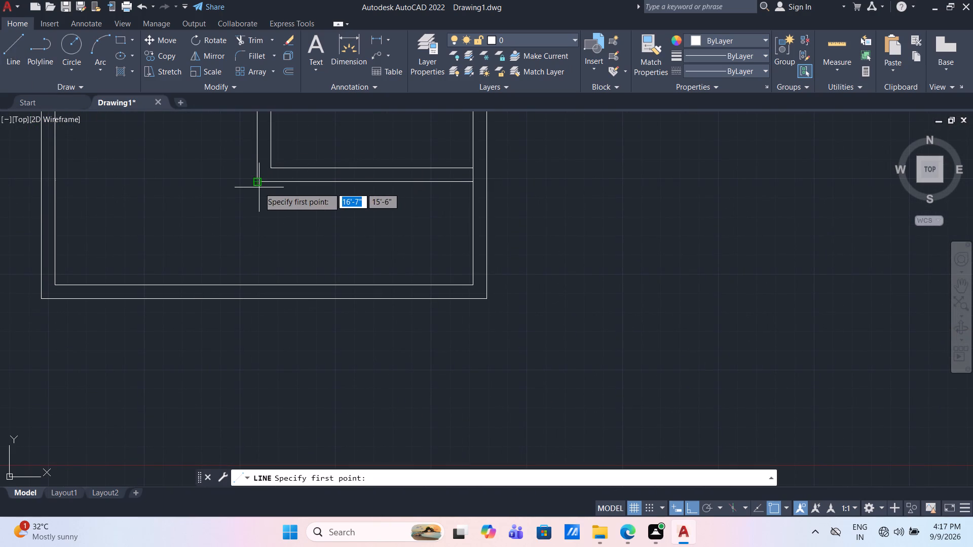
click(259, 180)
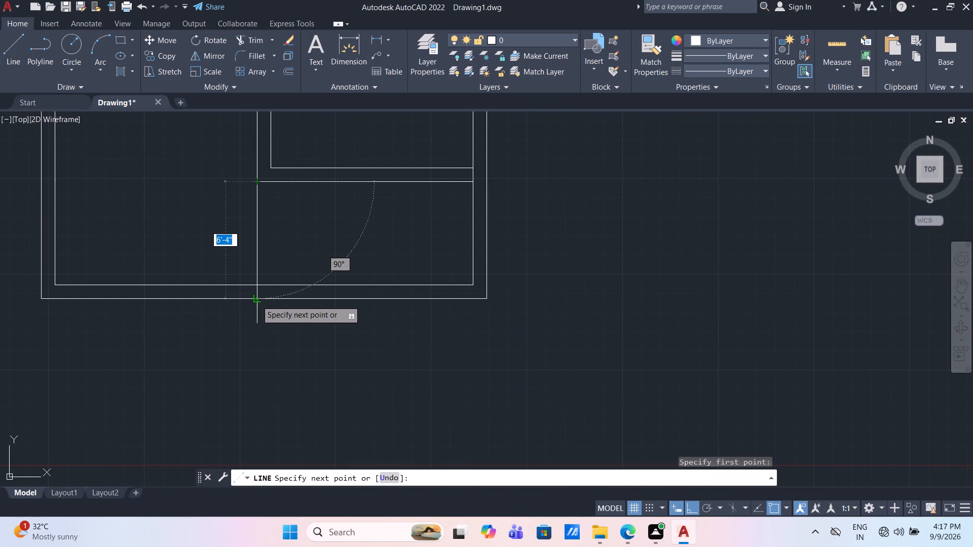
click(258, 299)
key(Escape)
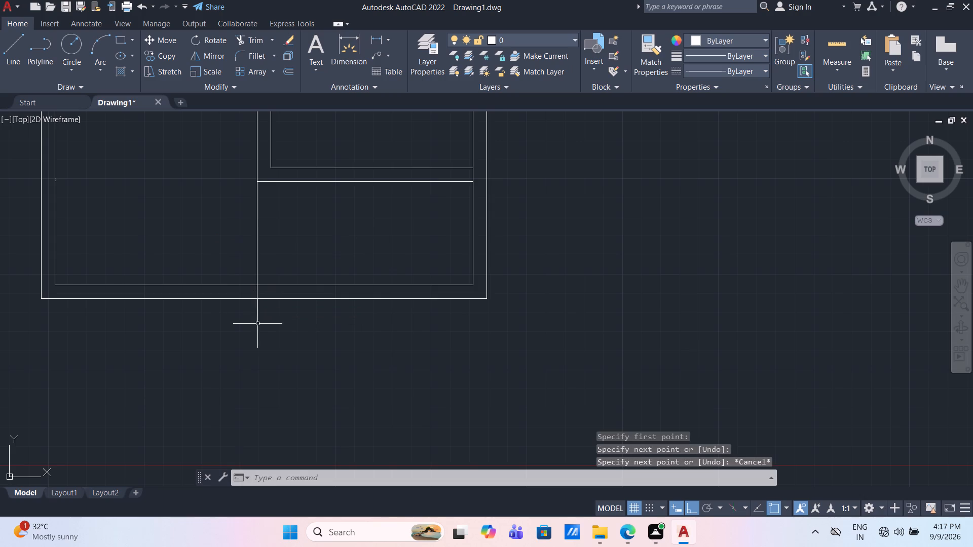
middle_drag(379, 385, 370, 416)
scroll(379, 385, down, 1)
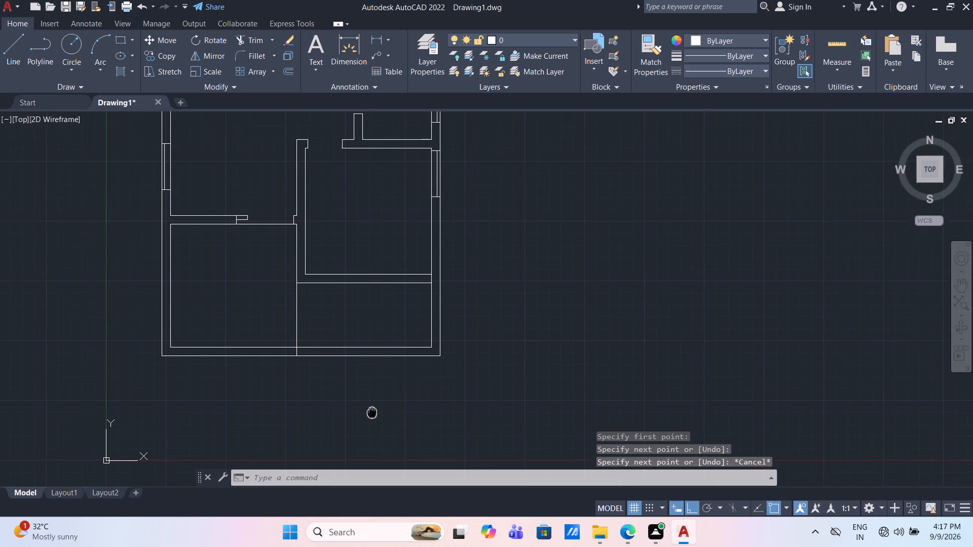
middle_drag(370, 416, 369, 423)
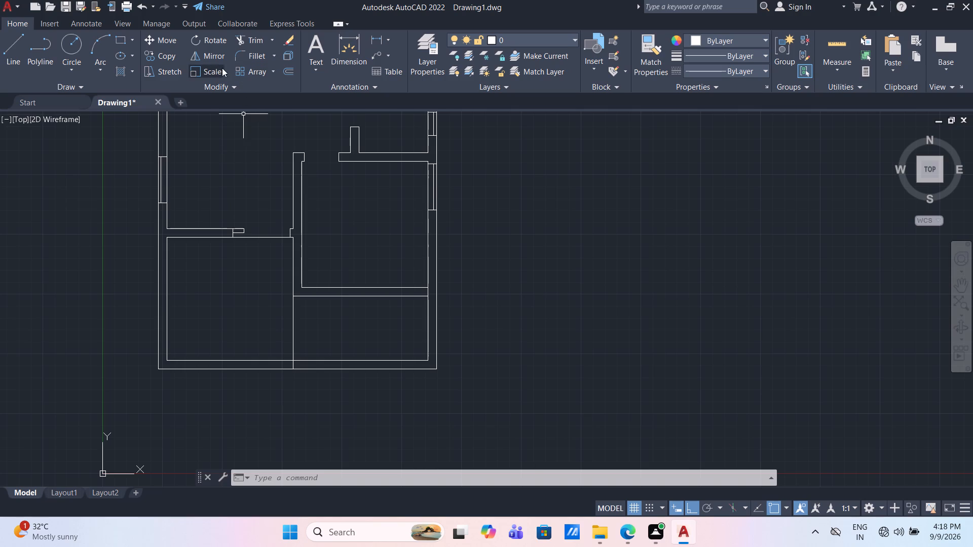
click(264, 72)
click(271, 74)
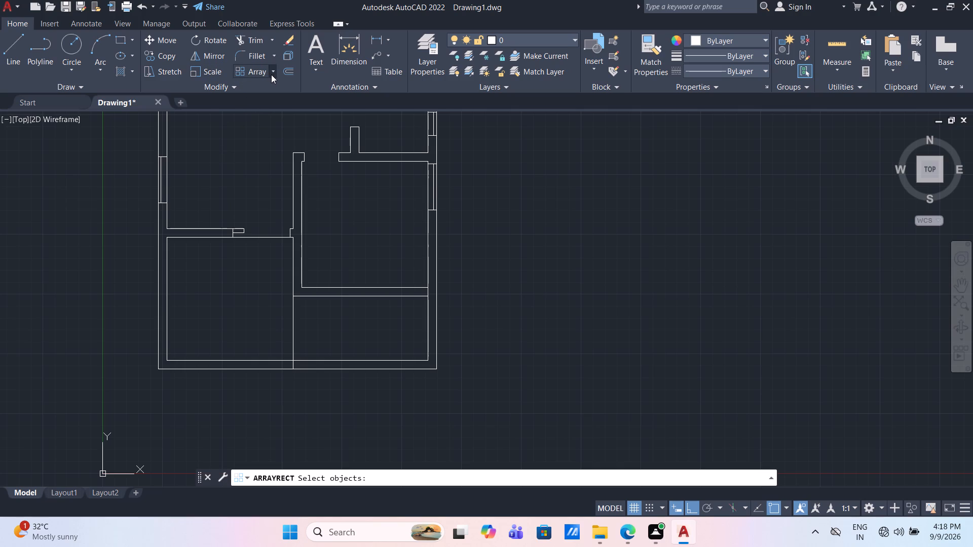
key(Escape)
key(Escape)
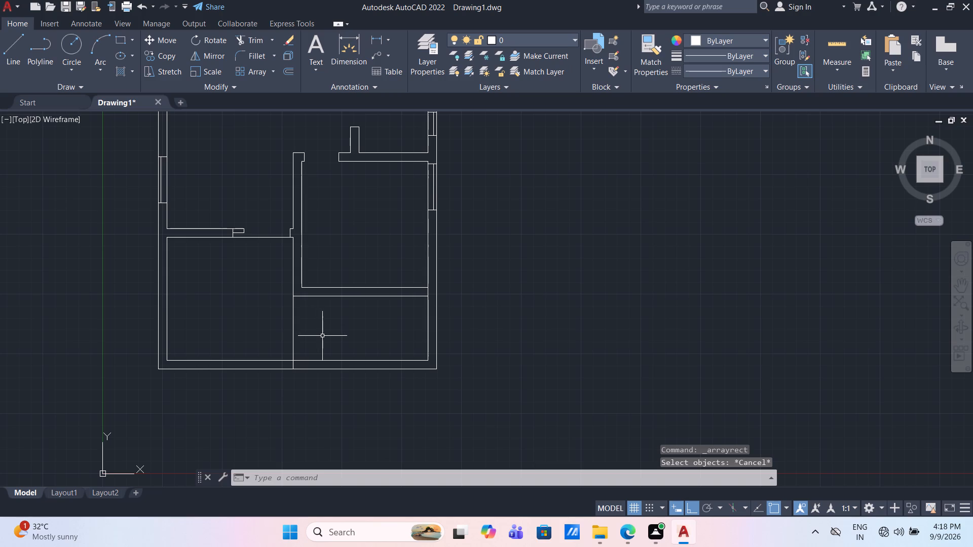
Draw a 5'7" vertical line from the lower partition wall's outer corner down to the bottom outer wall's inner face.
scroll(322, 336, up, 1)
middle_drag(320, 336, 254, 245)
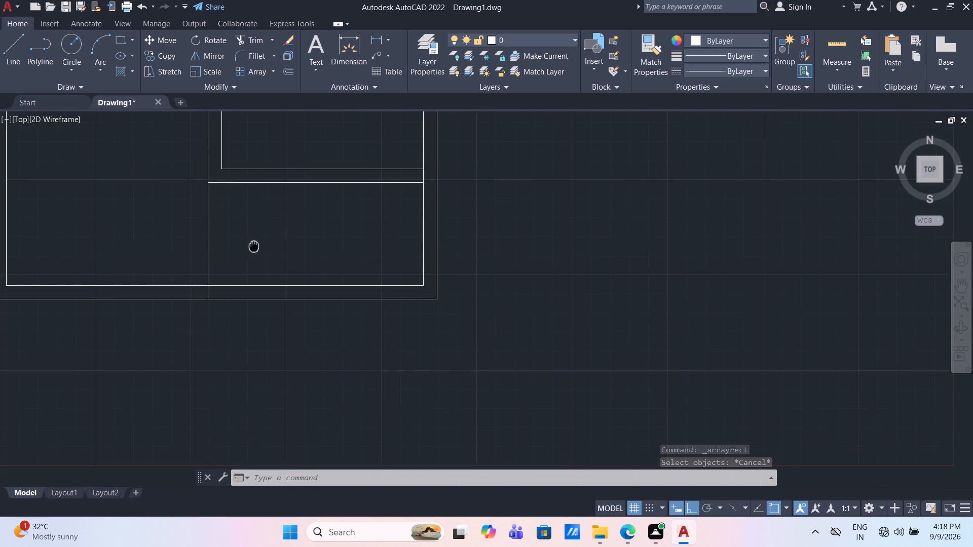
middle_drag(254, 245, 253, 270)
click(16, 42)
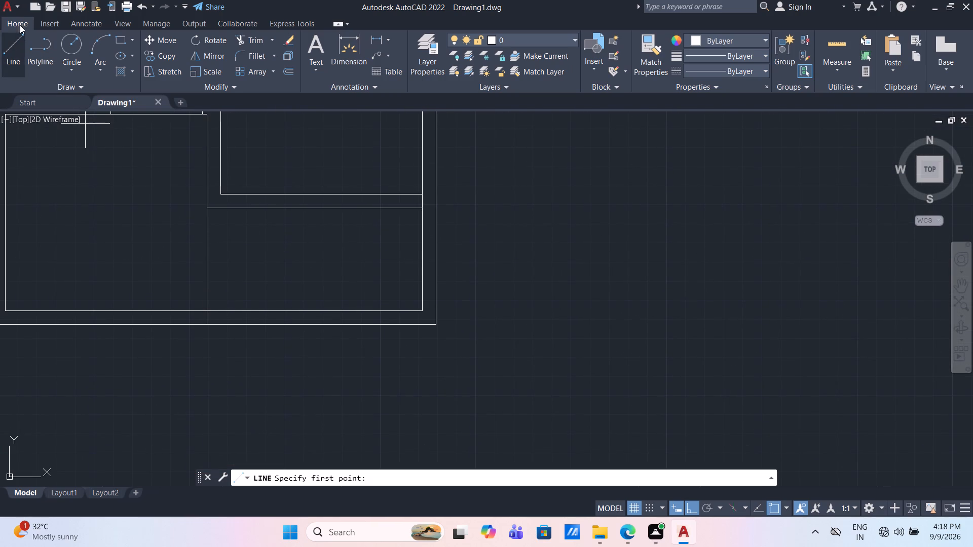
click(207, 209)
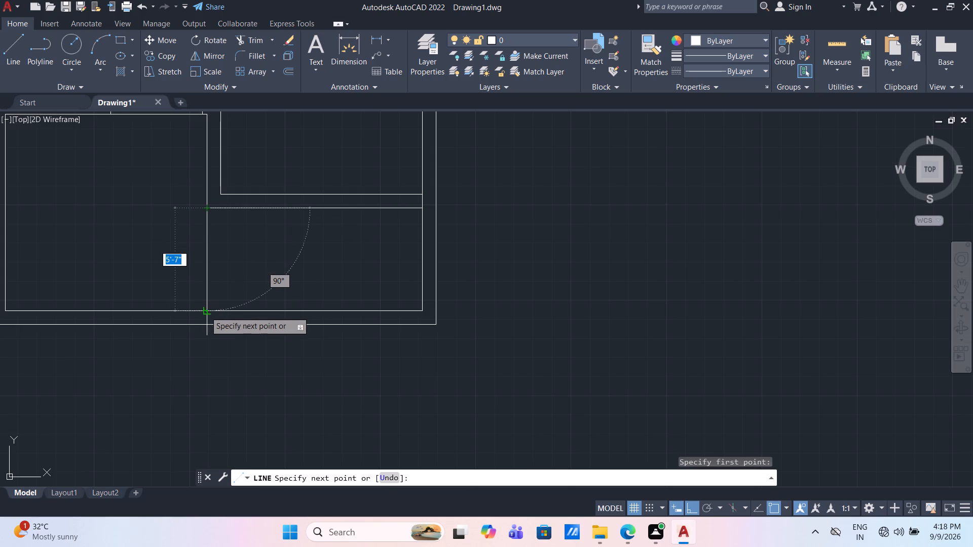
click(205, 311)
key(Escape)
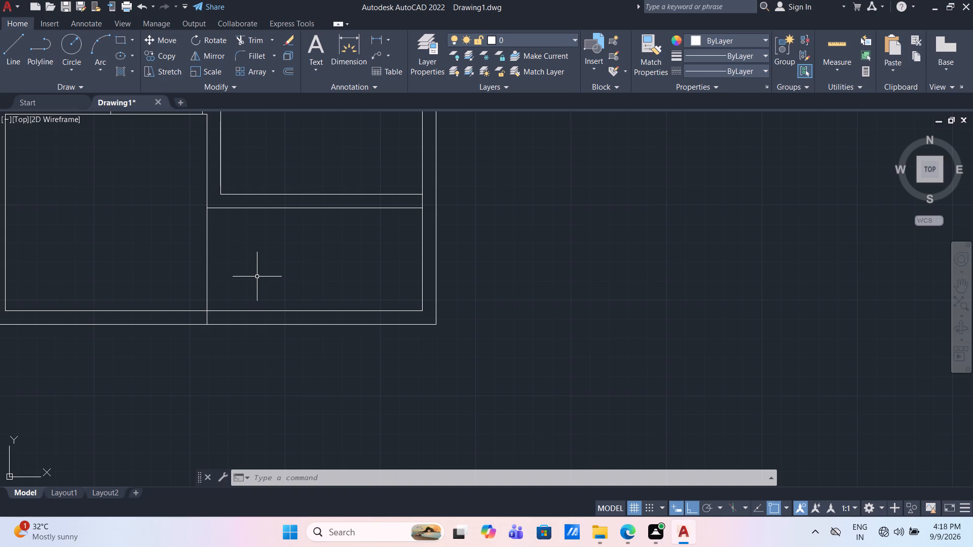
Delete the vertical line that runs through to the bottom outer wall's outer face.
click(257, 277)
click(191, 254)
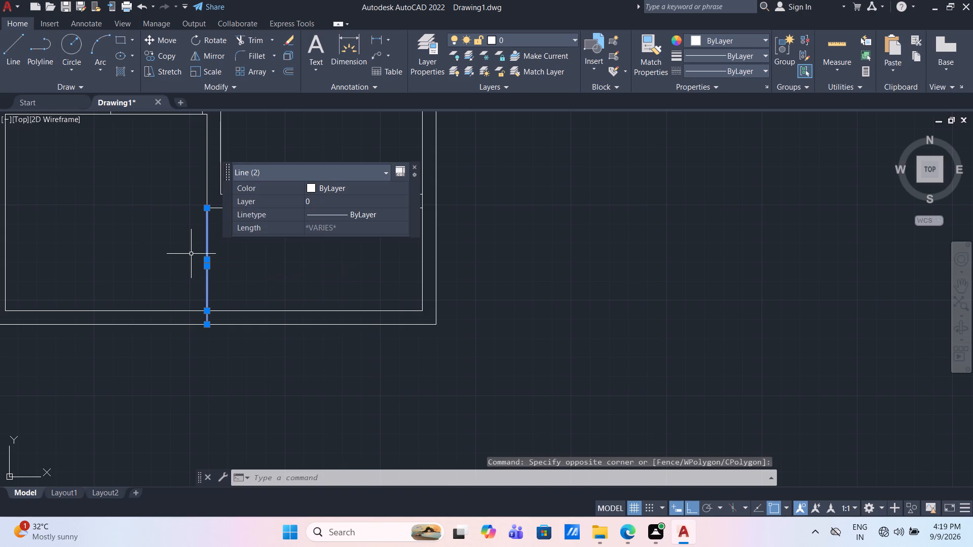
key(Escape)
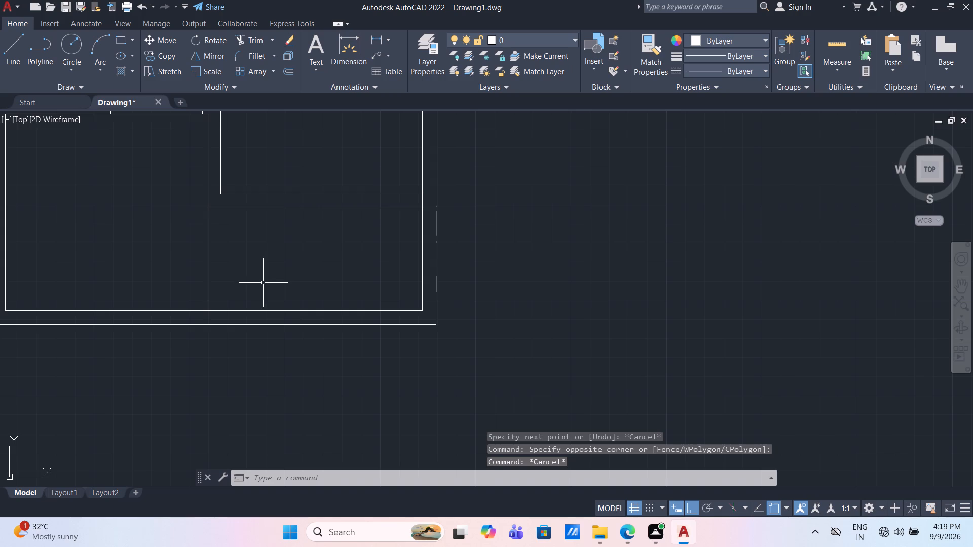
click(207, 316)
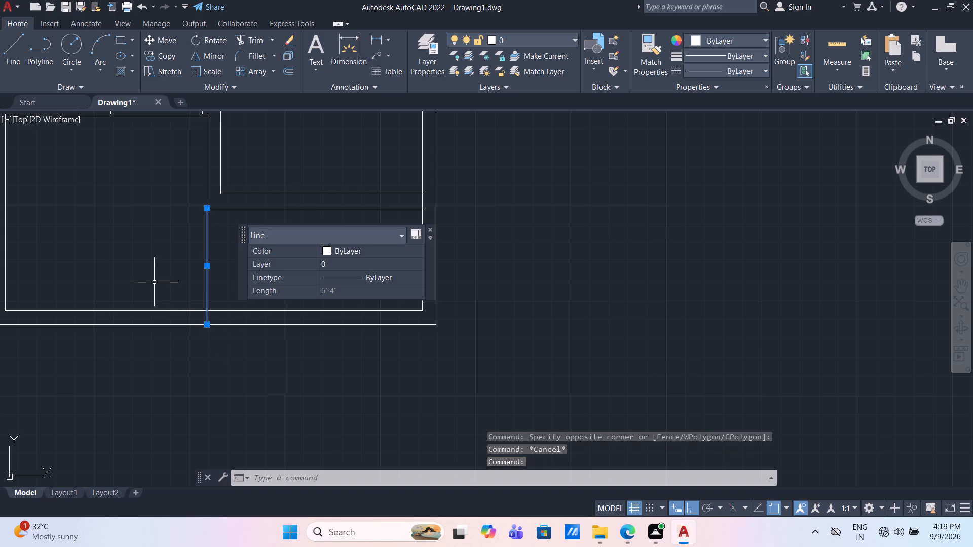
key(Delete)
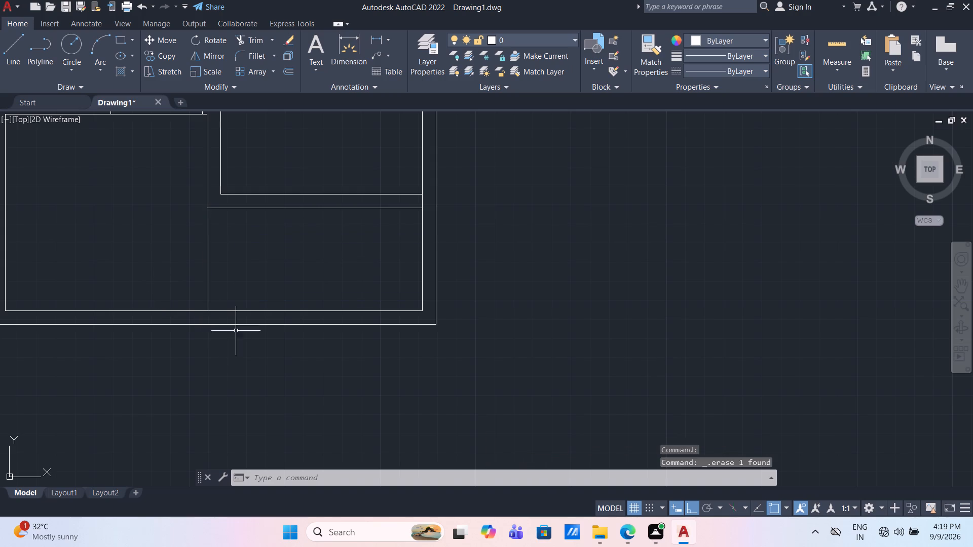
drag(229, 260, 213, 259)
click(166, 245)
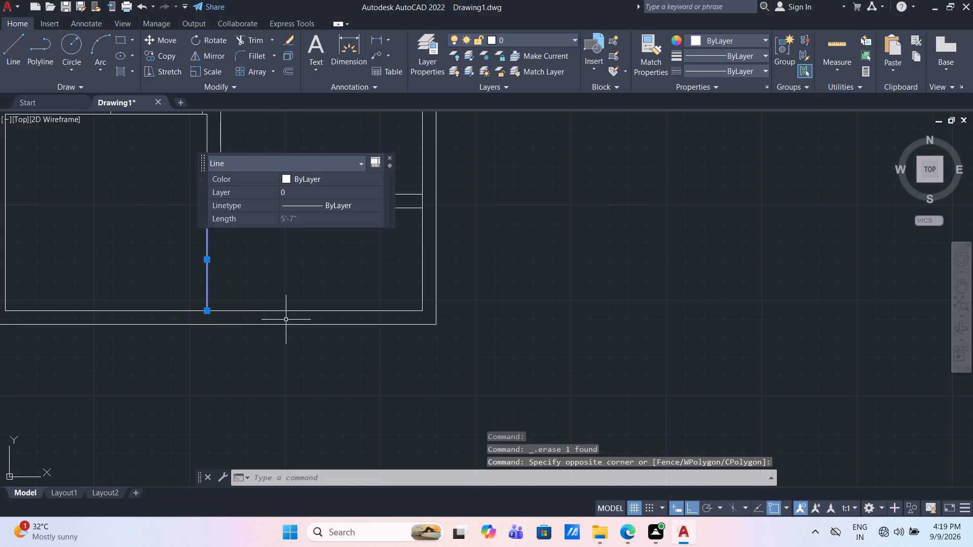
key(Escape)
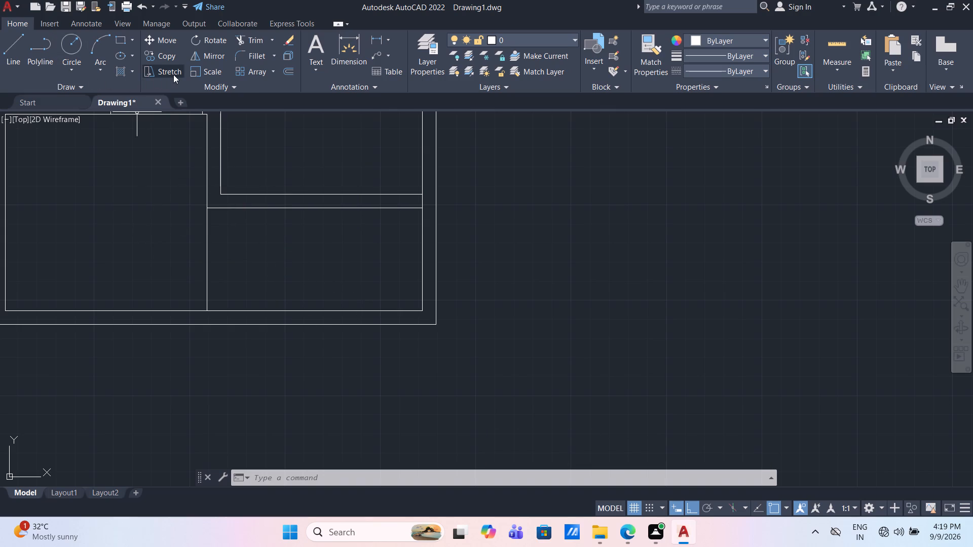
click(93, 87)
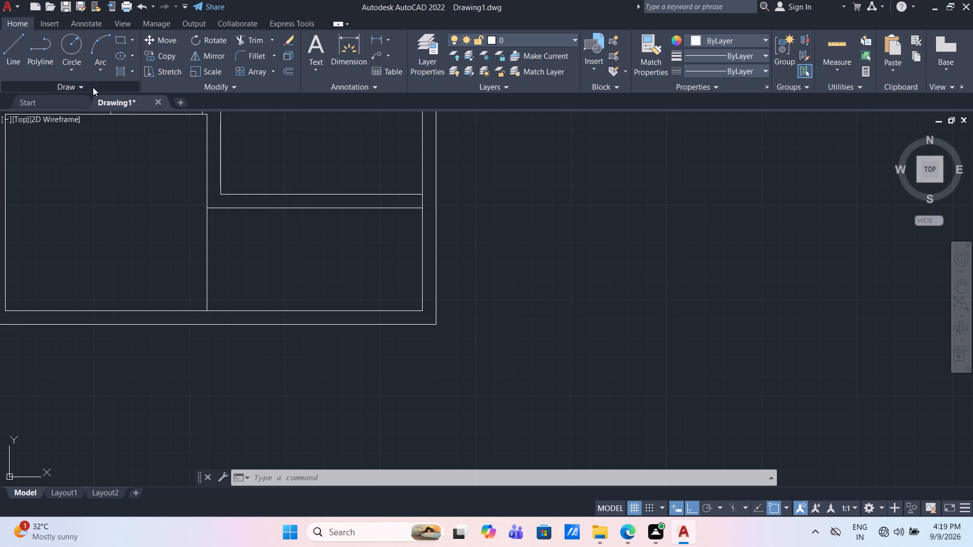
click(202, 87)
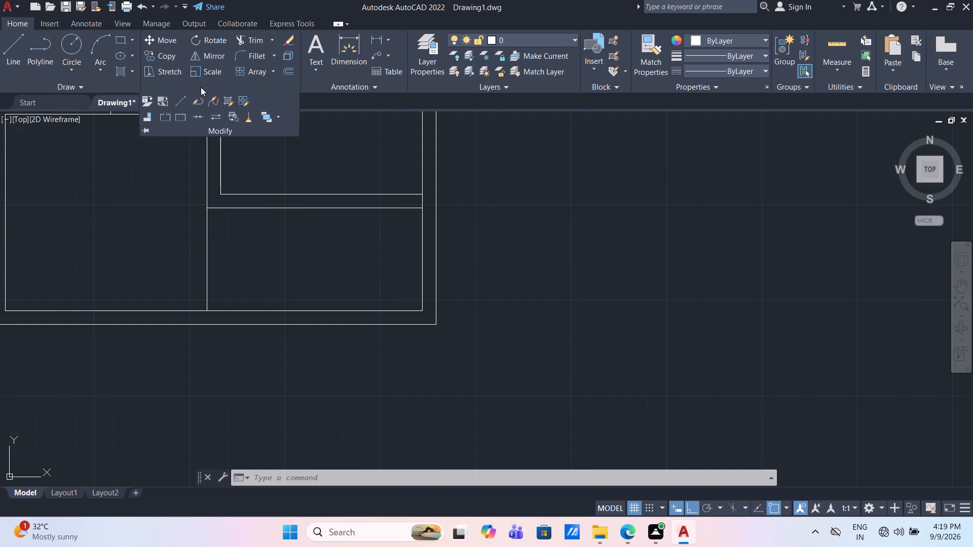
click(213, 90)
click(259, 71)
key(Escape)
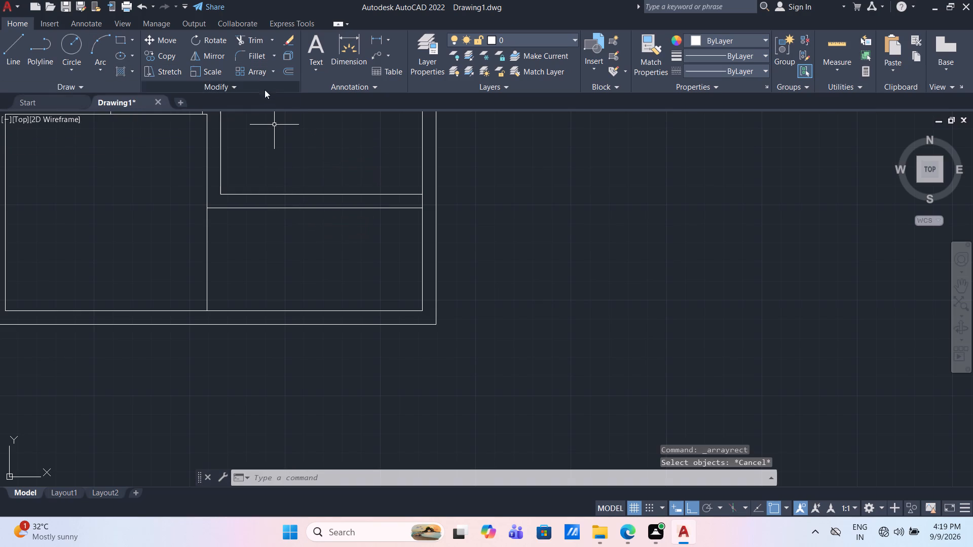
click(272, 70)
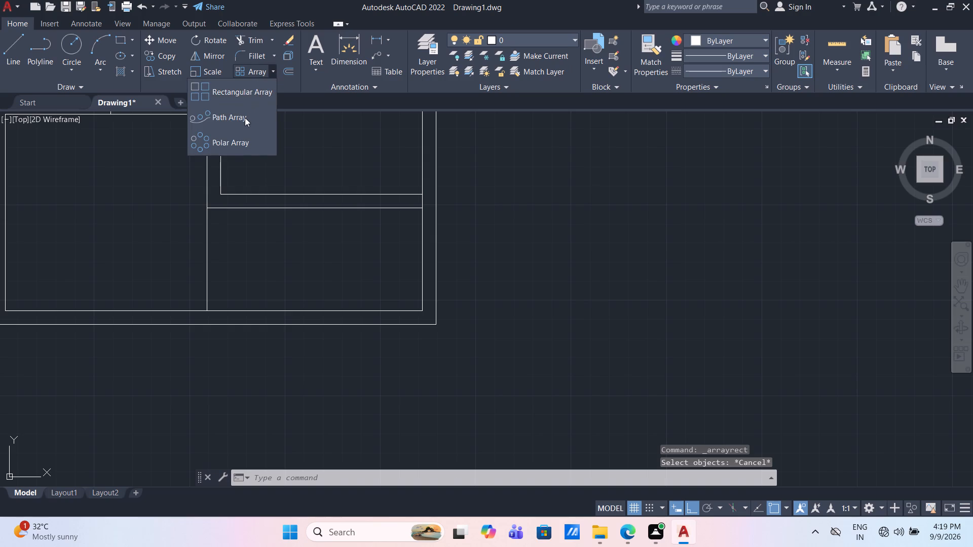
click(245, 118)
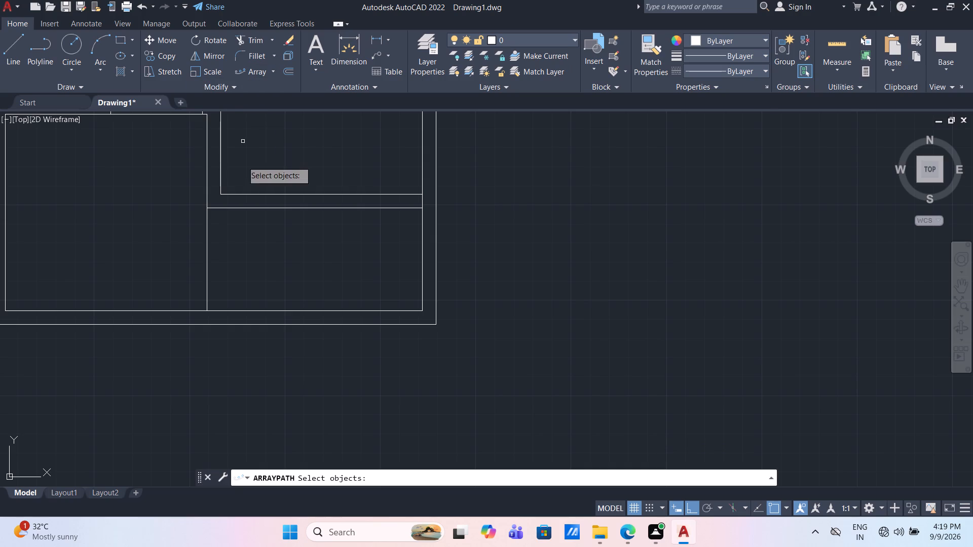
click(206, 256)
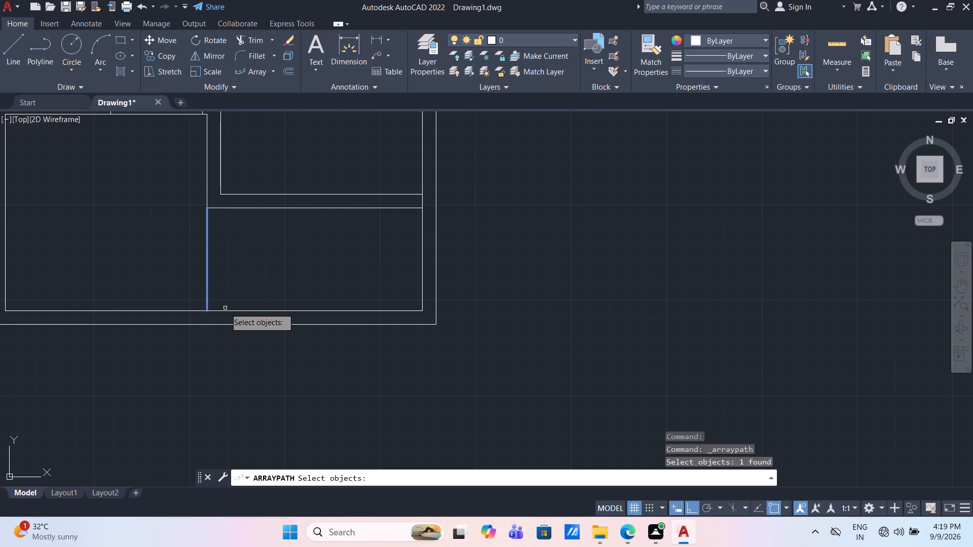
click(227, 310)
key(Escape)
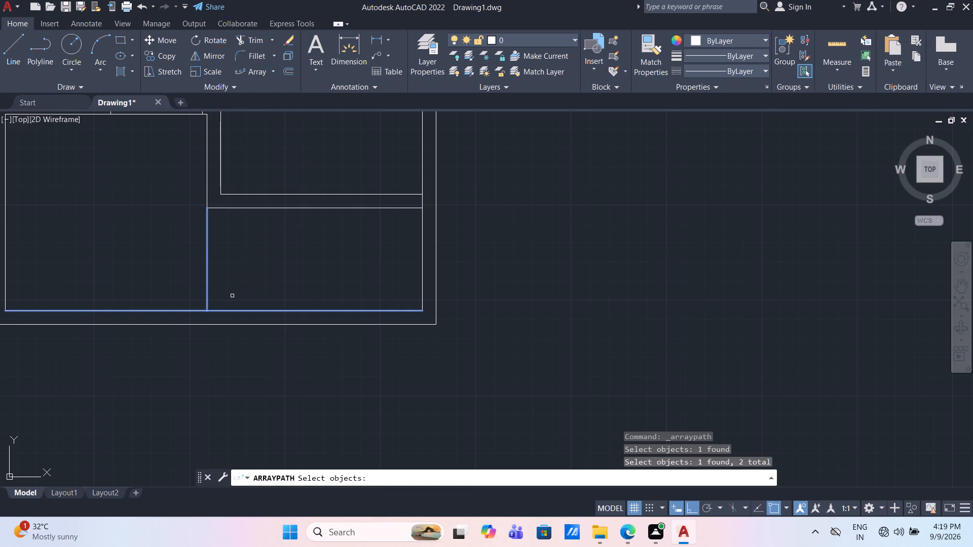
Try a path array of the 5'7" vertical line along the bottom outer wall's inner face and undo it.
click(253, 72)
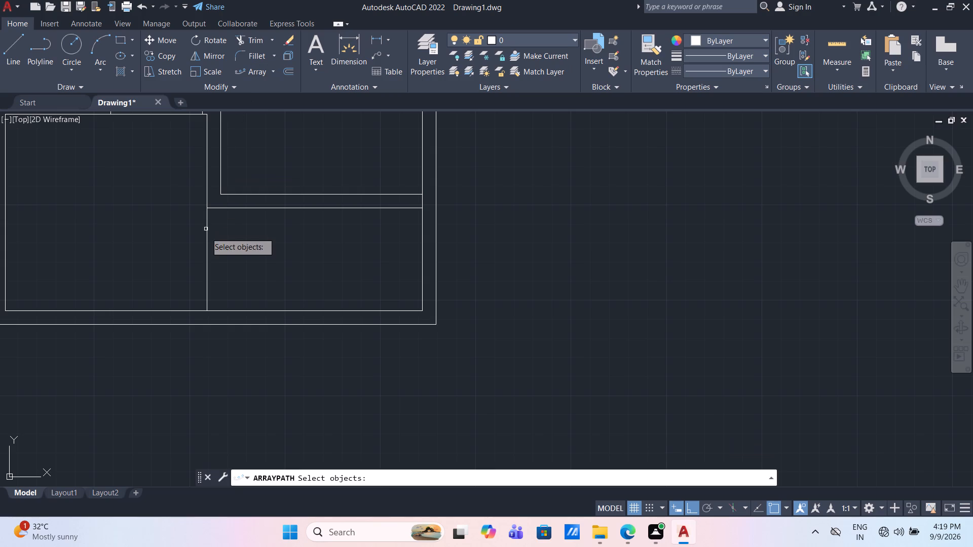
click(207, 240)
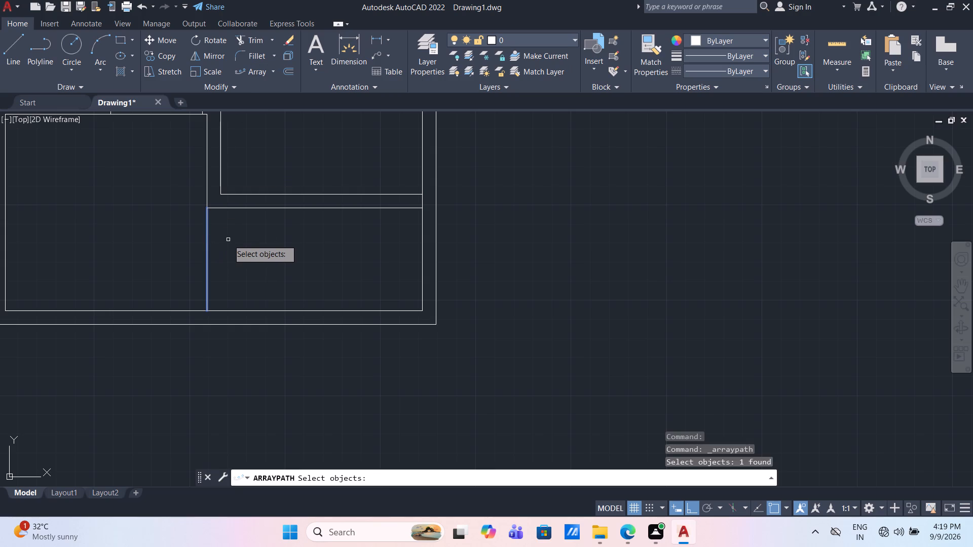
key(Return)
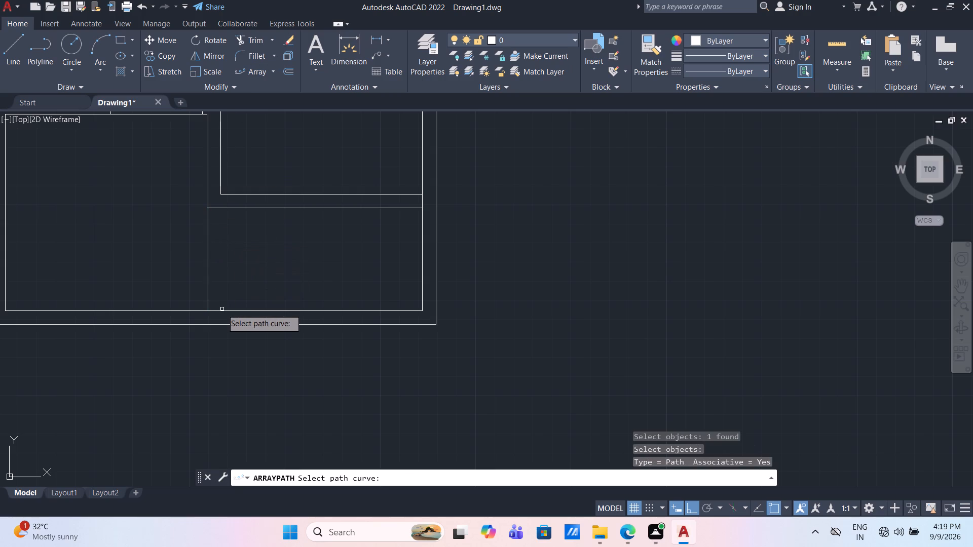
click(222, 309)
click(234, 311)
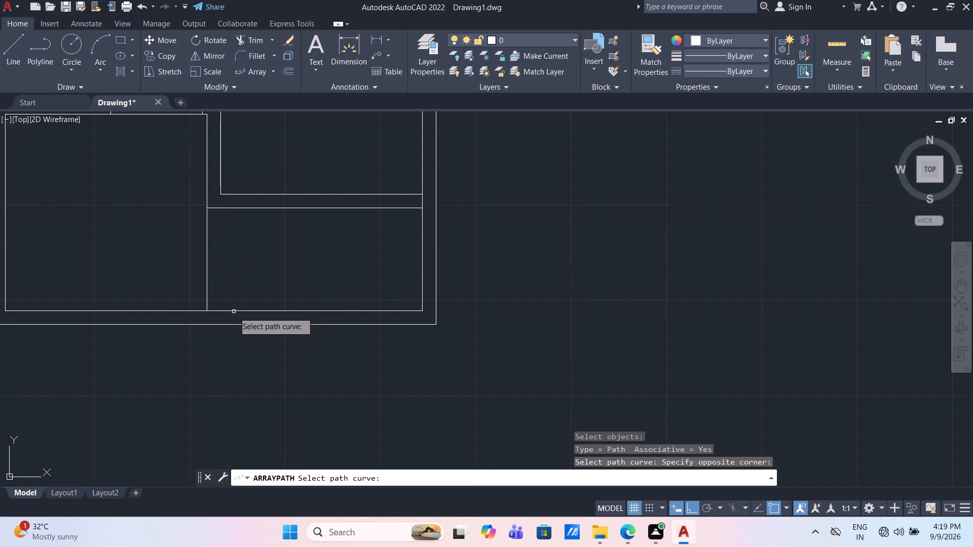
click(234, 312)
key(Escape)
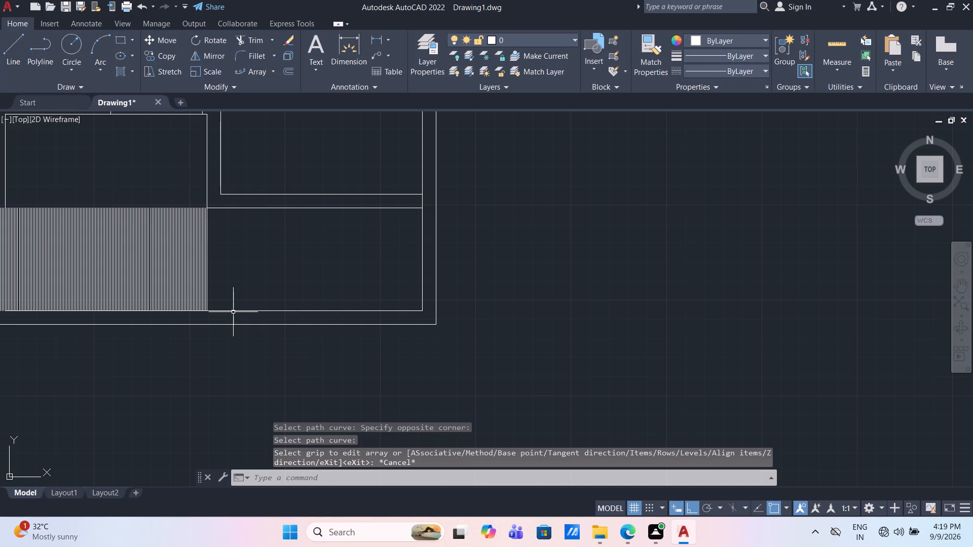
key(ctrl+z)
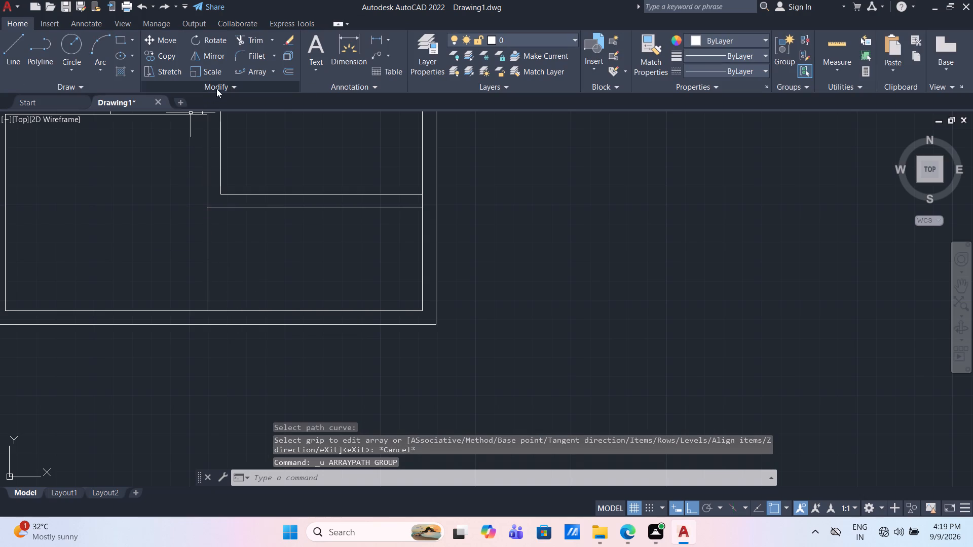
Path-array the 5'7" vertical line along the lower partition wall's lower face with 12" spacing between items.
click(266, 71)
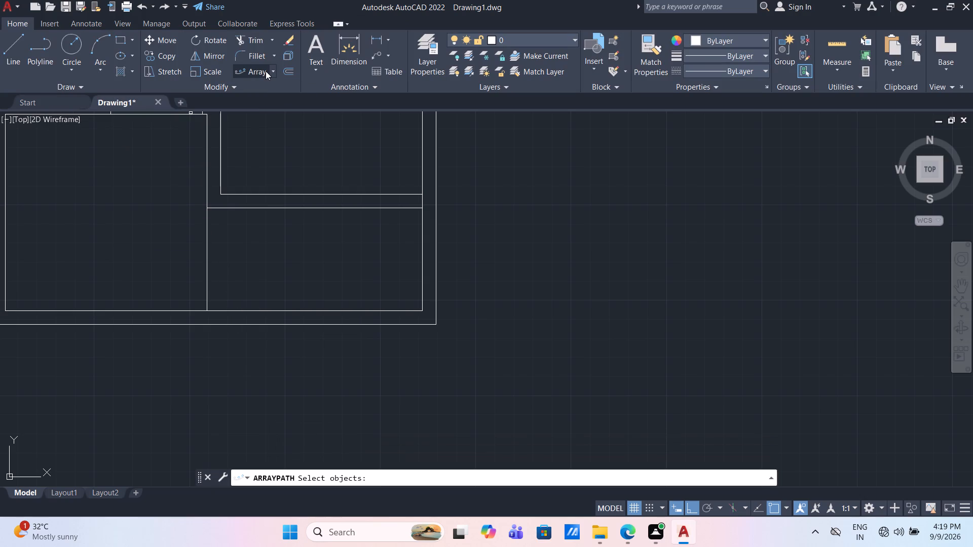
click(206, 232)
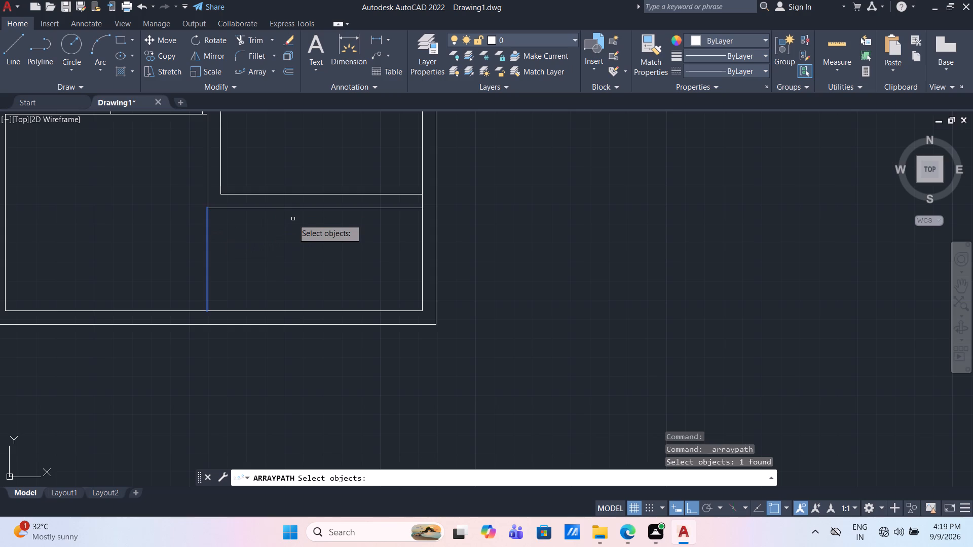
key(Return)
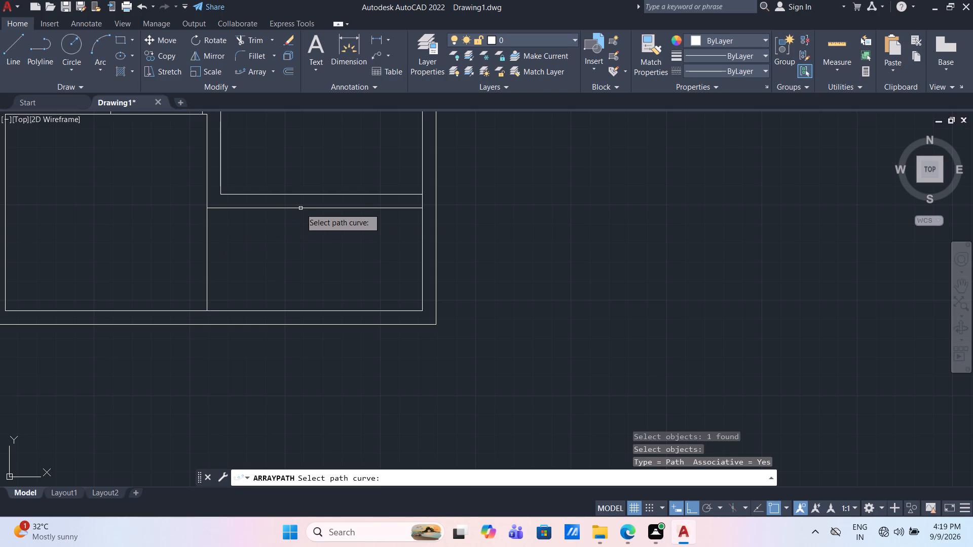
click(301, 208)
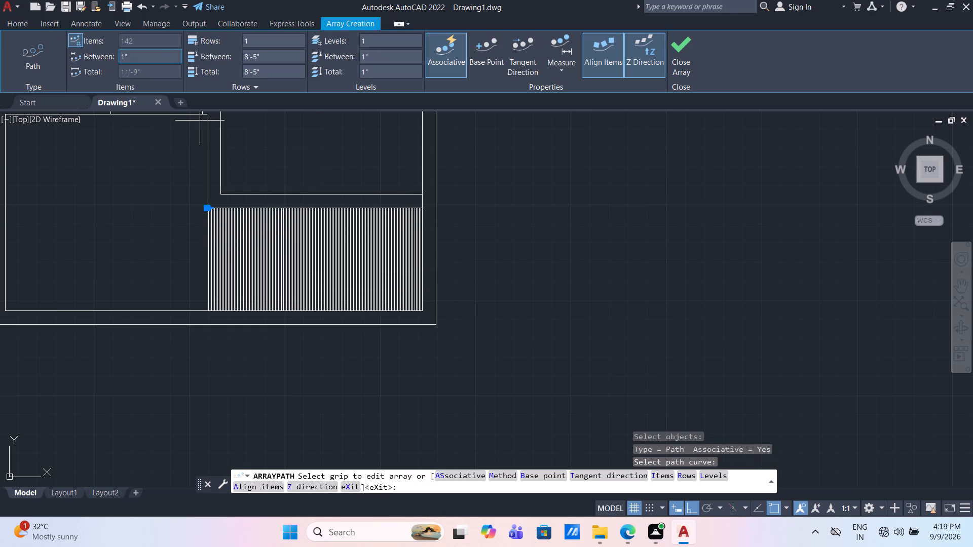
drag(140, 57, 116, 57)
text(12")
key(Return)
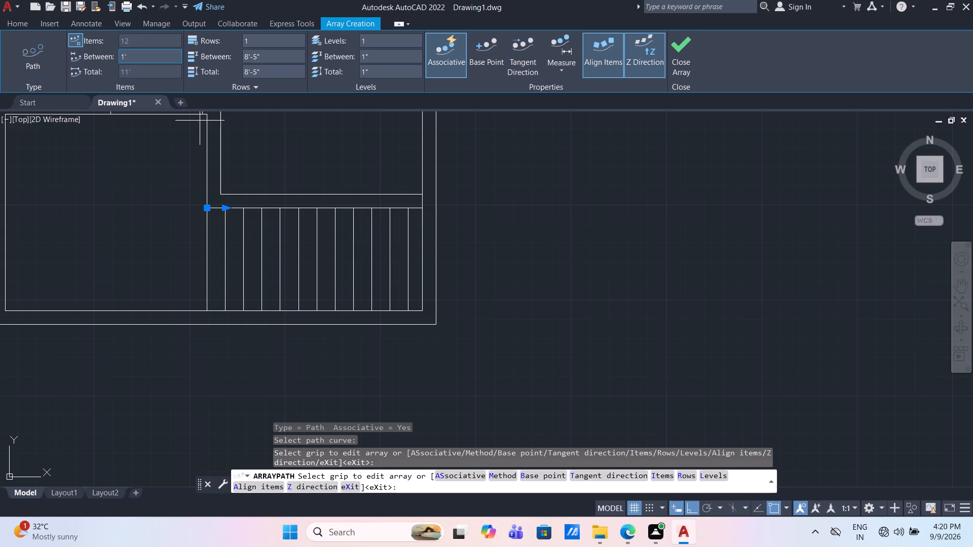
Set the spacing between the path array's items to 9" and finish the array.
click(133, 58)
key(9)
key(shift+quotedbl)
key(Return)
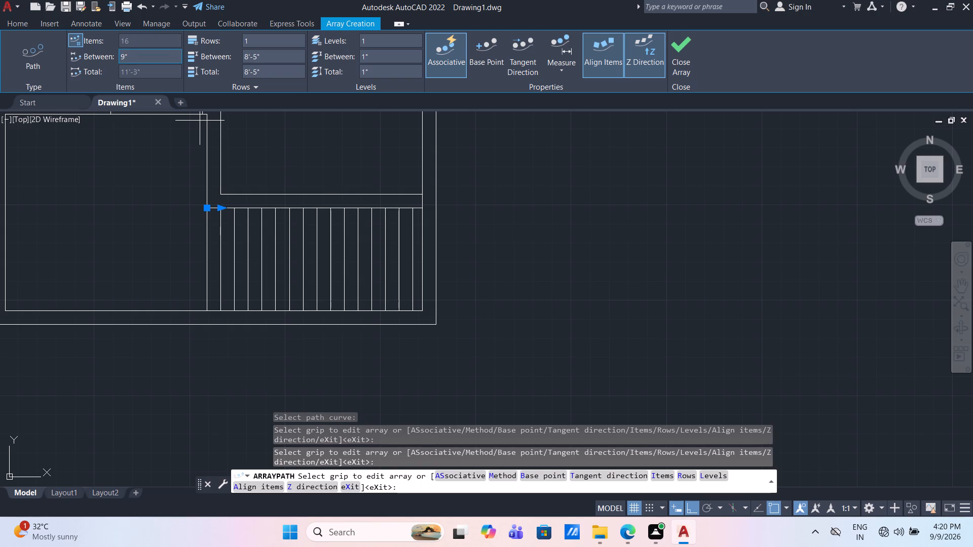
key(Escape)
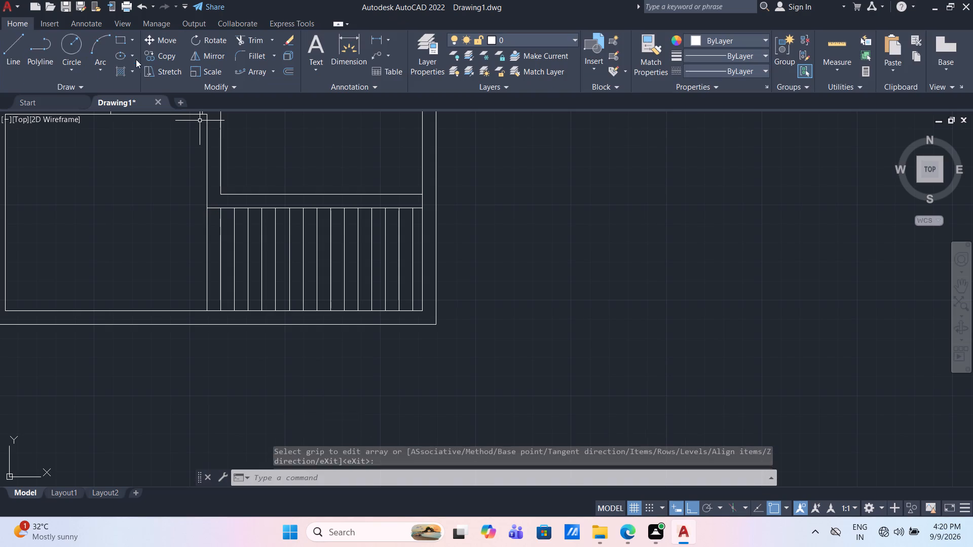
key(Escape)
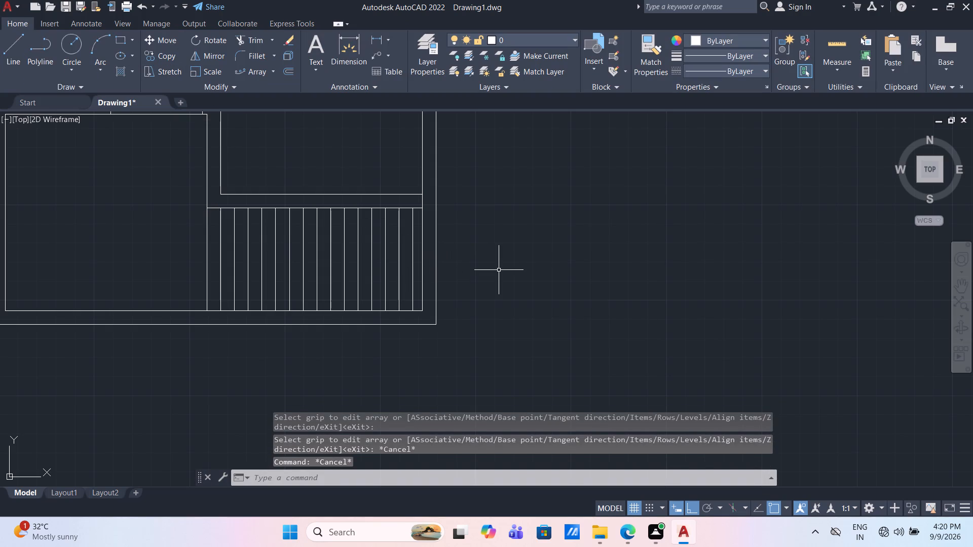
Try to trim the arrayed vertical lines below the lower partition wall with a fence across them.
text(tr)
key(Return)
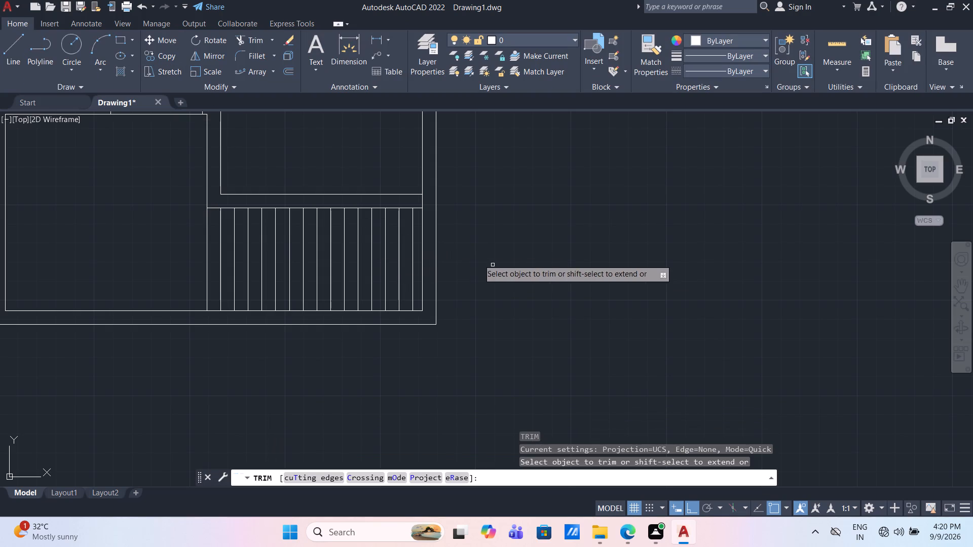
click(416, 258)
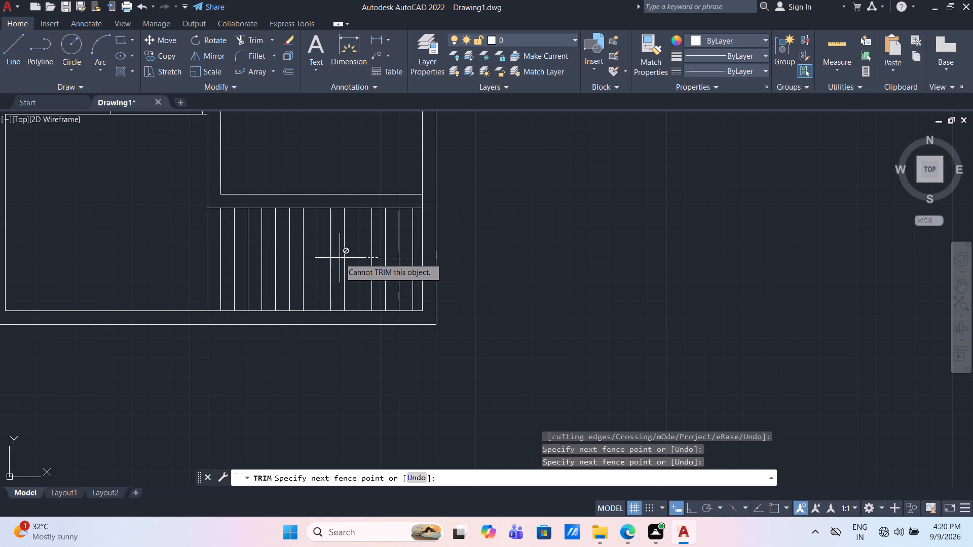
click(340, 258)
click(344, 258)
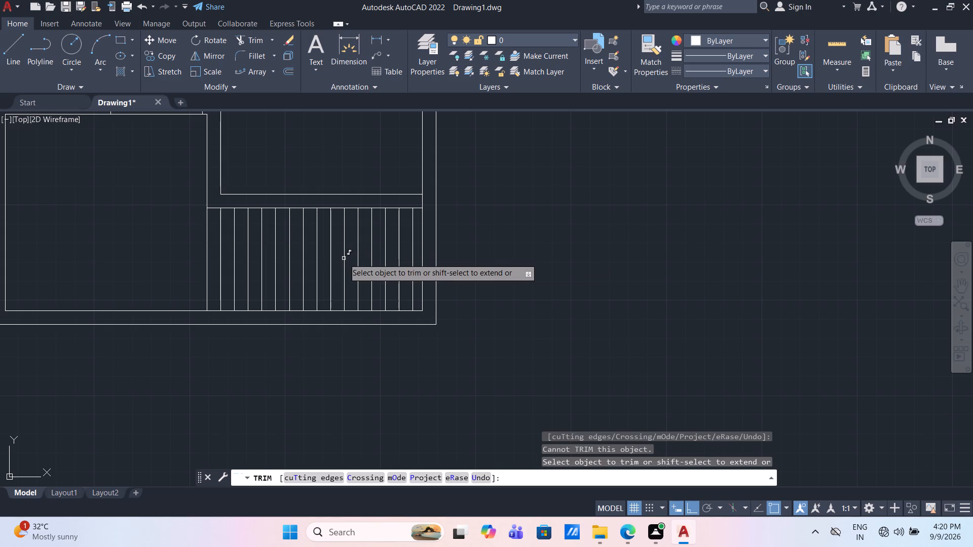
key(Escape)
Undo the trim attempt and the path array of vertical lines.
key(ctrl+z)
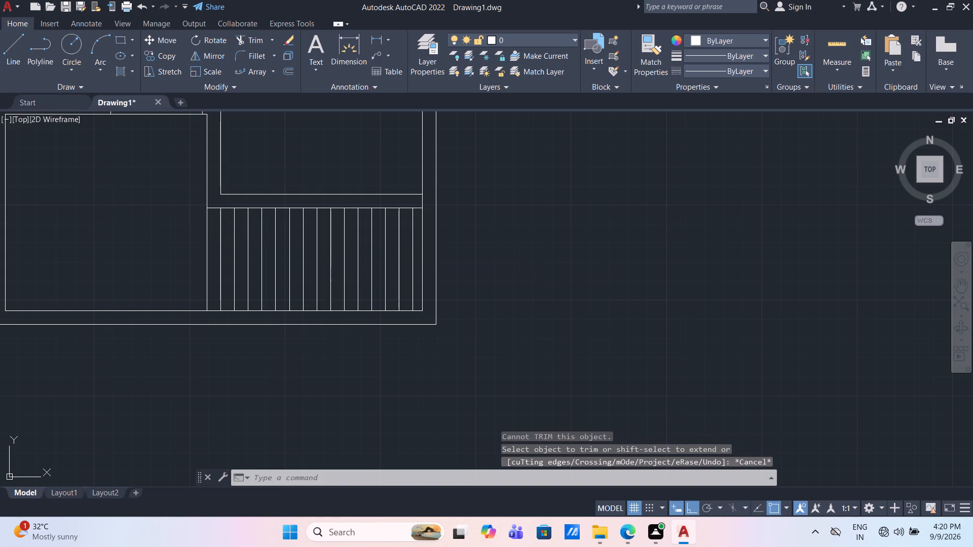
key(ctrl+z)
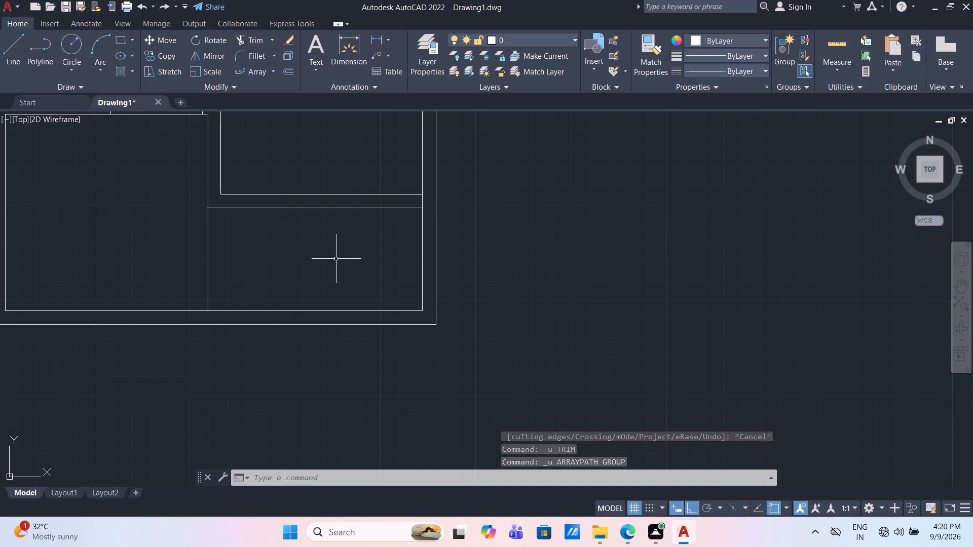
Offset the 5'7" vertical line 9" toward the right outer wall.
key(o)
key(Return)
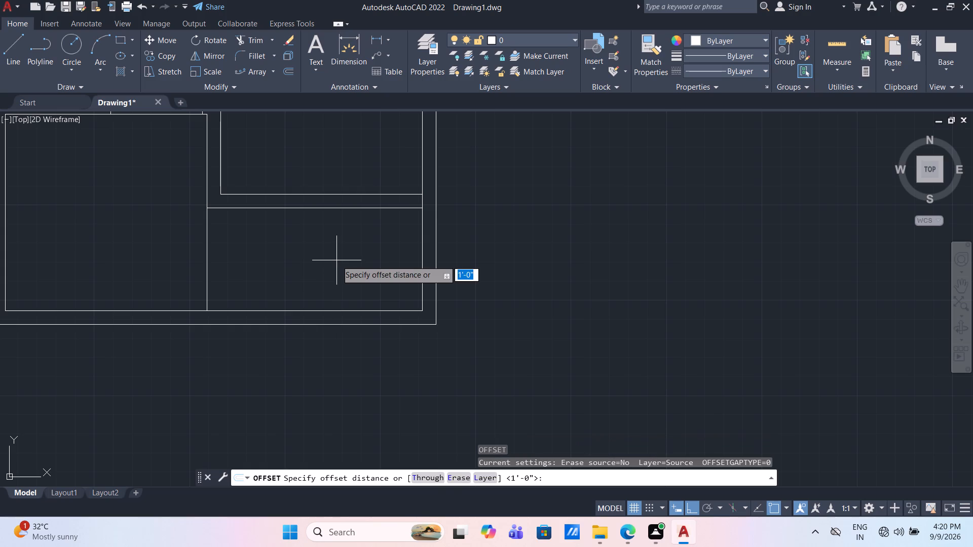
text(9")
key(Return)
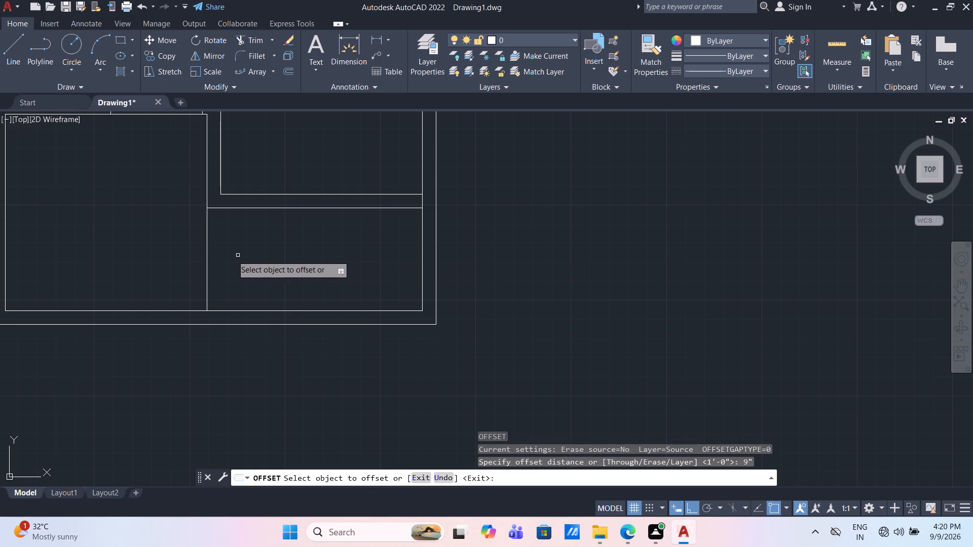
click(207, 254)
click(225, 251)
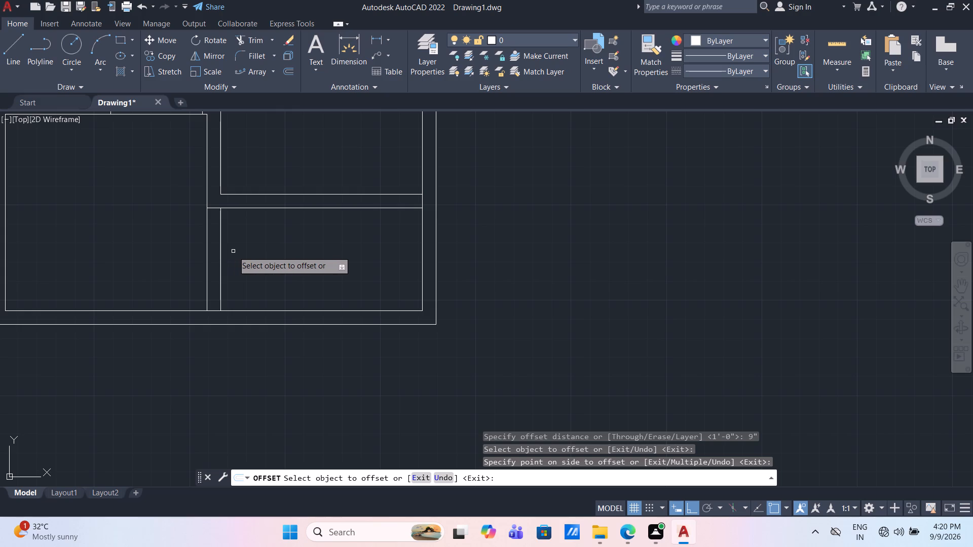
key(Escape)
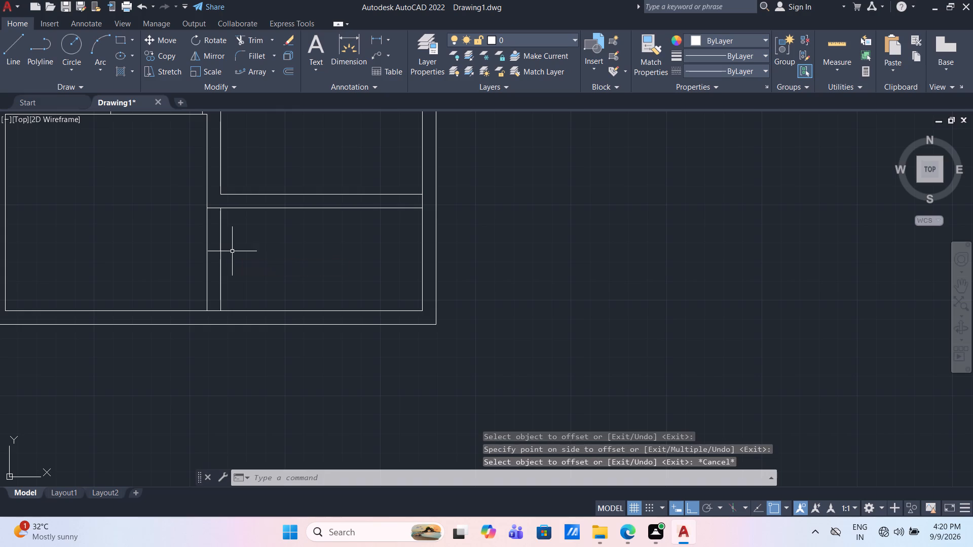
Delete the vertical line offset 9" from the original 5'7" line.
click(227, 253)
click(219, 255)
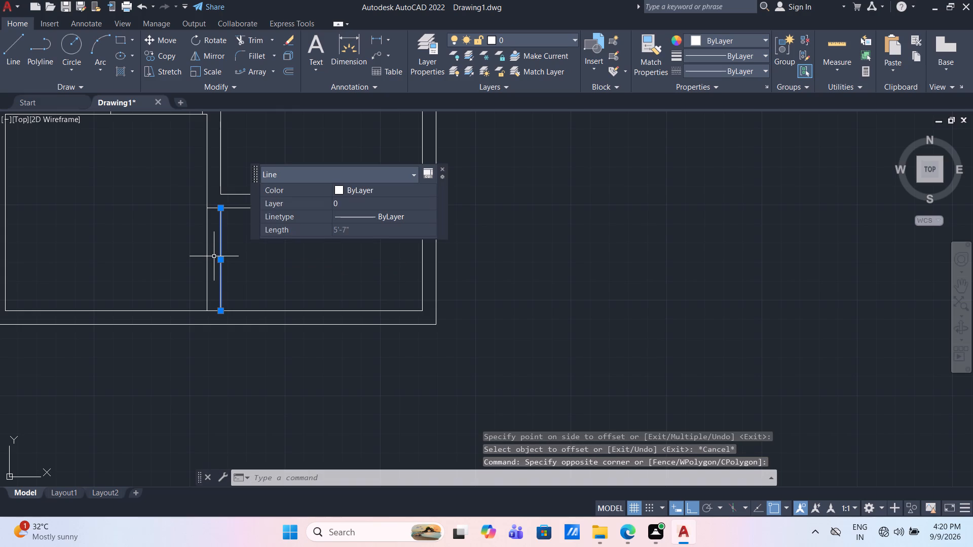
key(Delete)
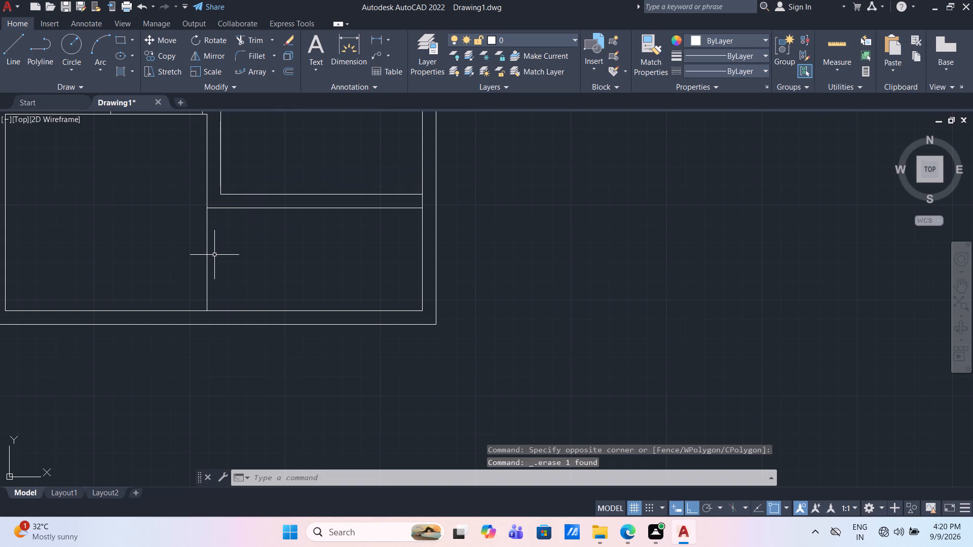
Offset the 5'7" vertical line twice toward the right outer wall, spacing the two copies 10" apart.
key(o)
key(Return)
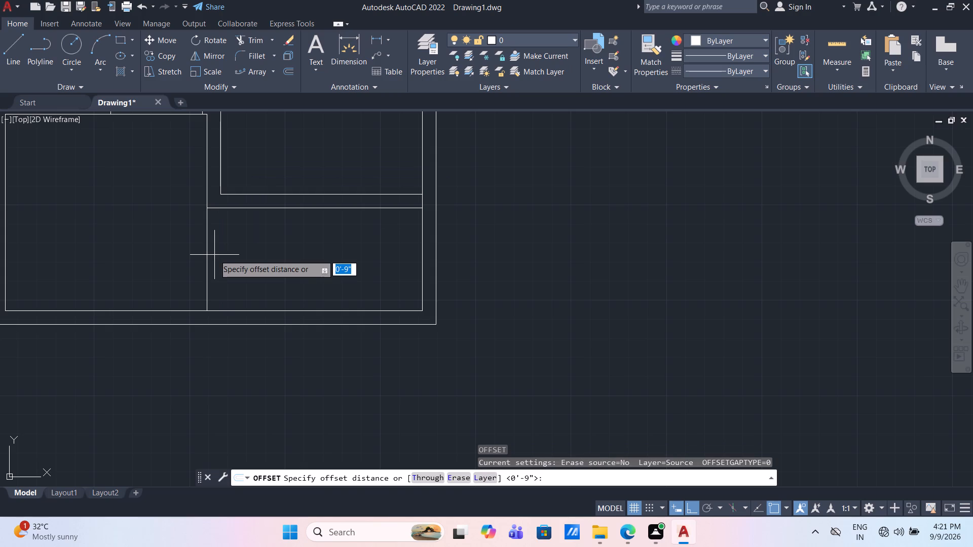
text(10")
key(Return)
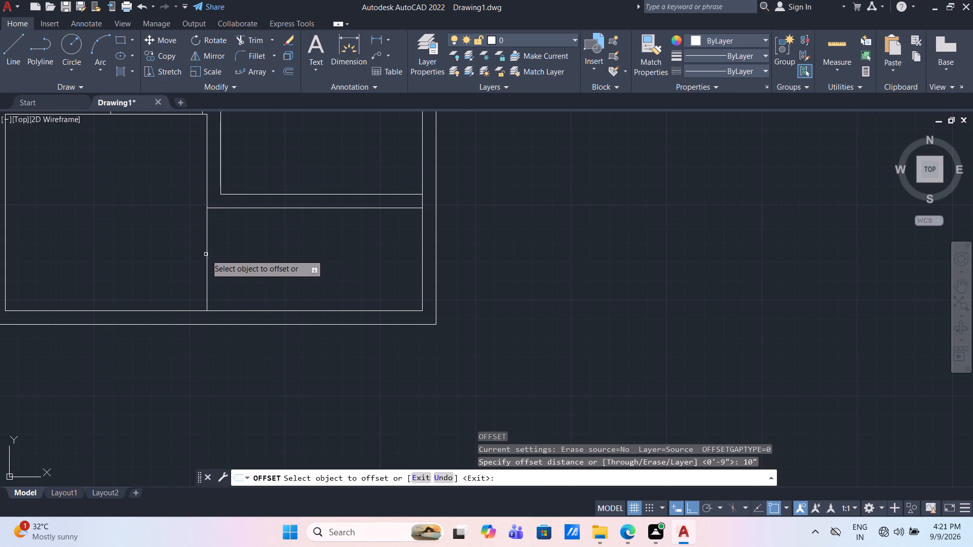
click(206, 254)
click(232, 249)
click(220, 253)
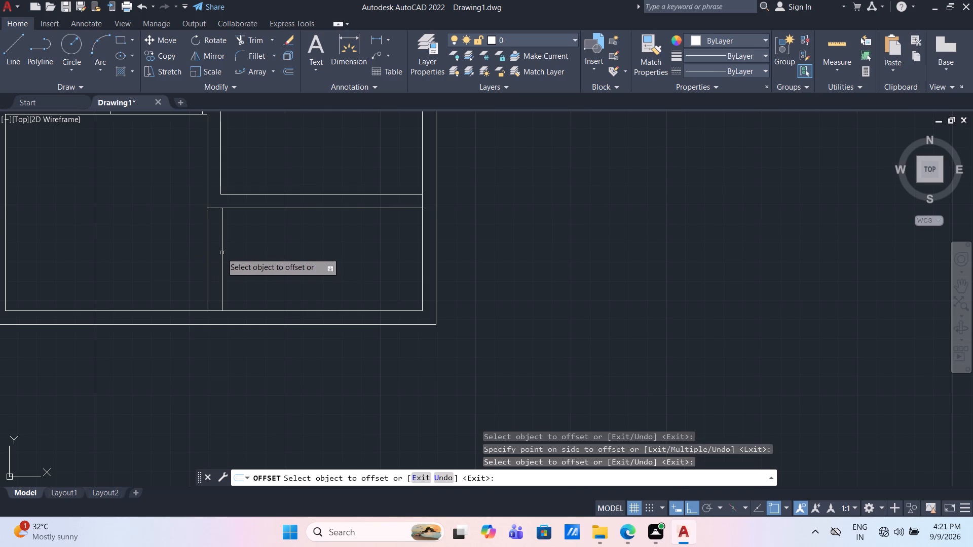
click(221, 253)
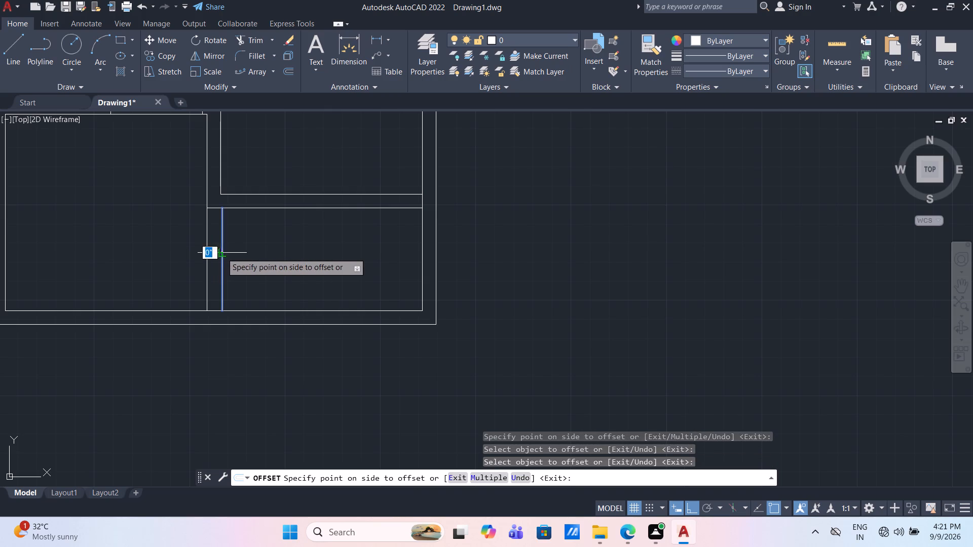
click(251, 251)
key(Escape)
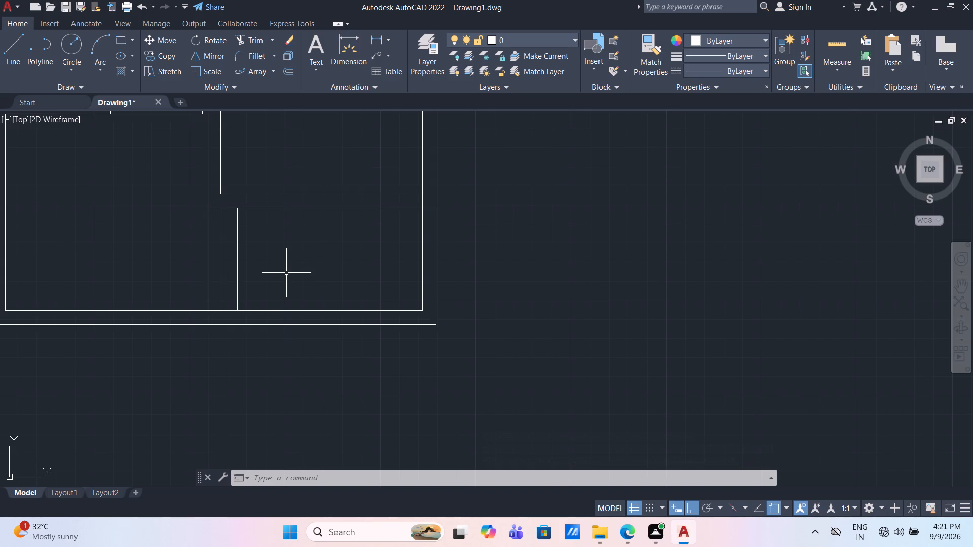
Offset the last vertical line repeatedly toward the right outer wall, adding seven more lines spaced 10" apart.
key(o)
key(Return)
key(Return)
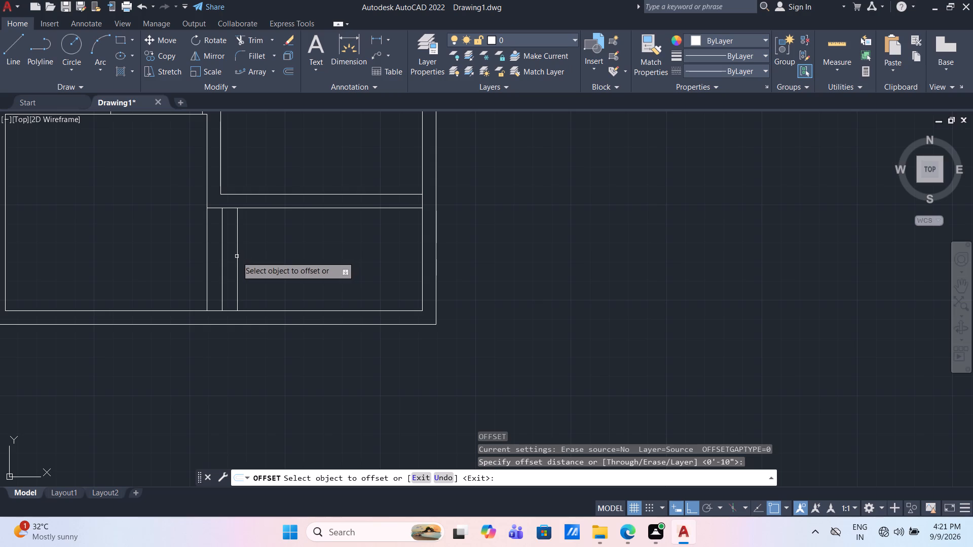
drag(237, 256, 242, 256)
click(274, 260)
click(251, 259)
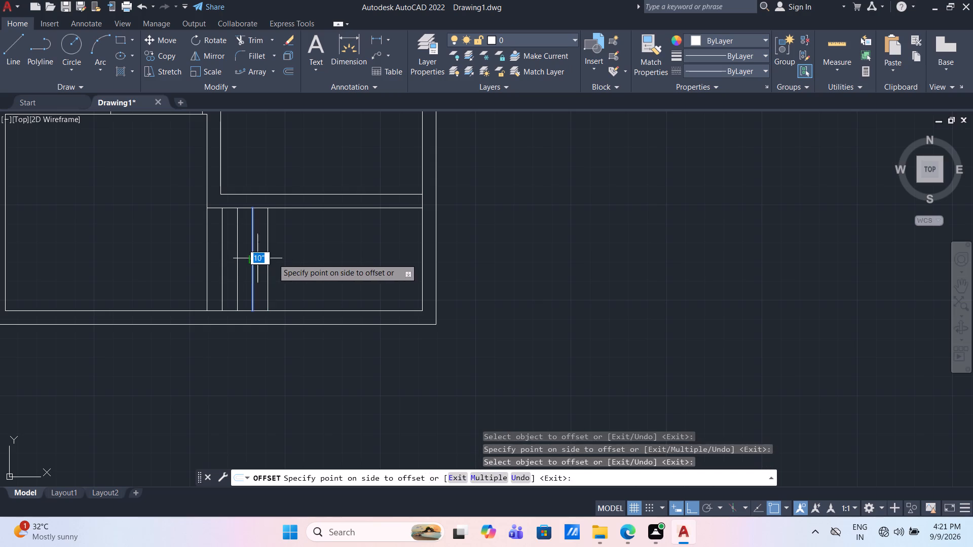
click(274, 258)
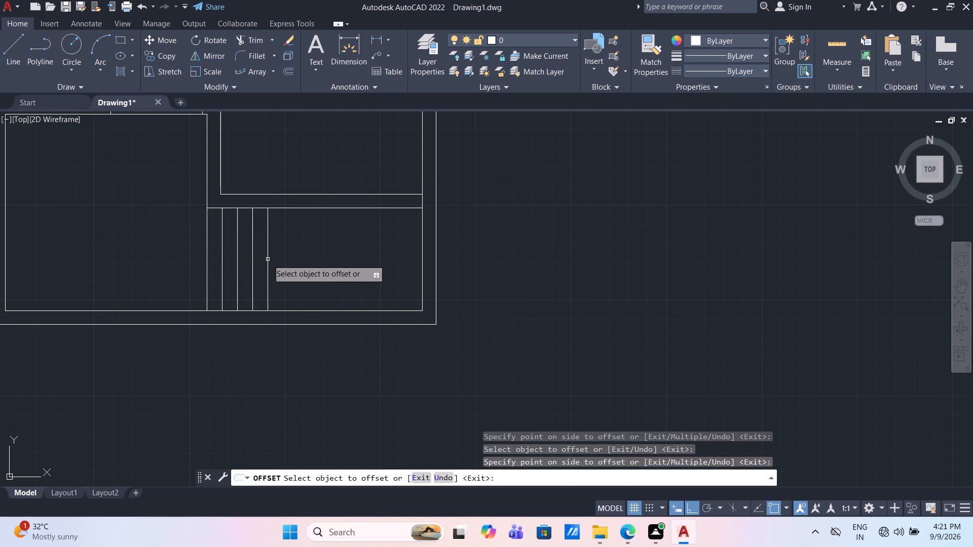
drag(268, 259, 280, 260)
drag(328, 260, 321, 262)
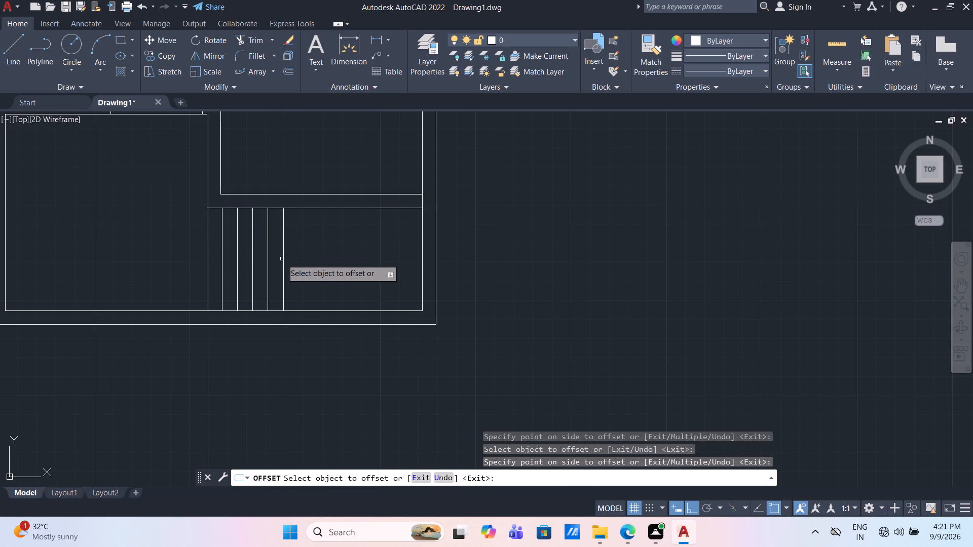
drag(282, 259, 287, 258)
click(308, 256)
click(301, 257)
click(298, 257)
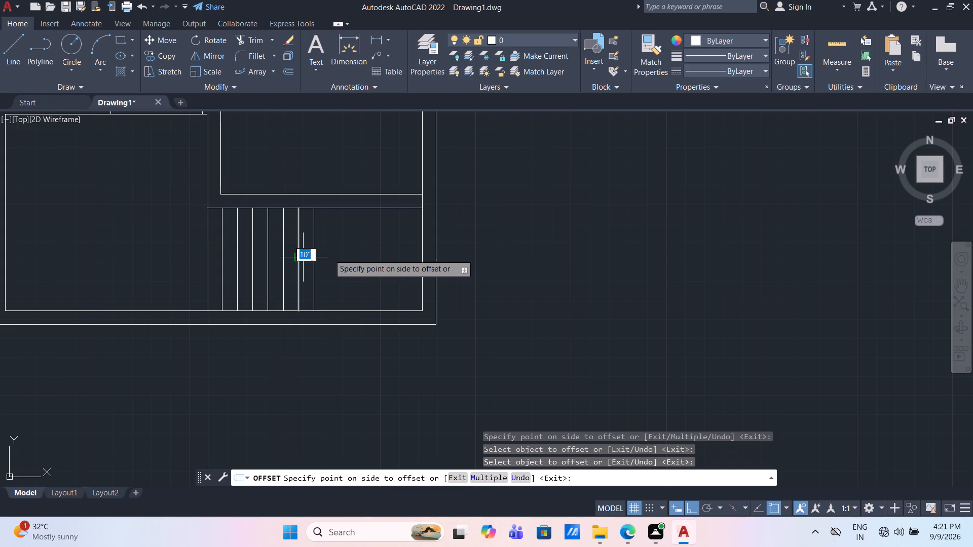
drag(336, 253, 331, 254)
drag(313, 258, 329, 255)
drag(350, 250, 340, 253)
click(328, 256)
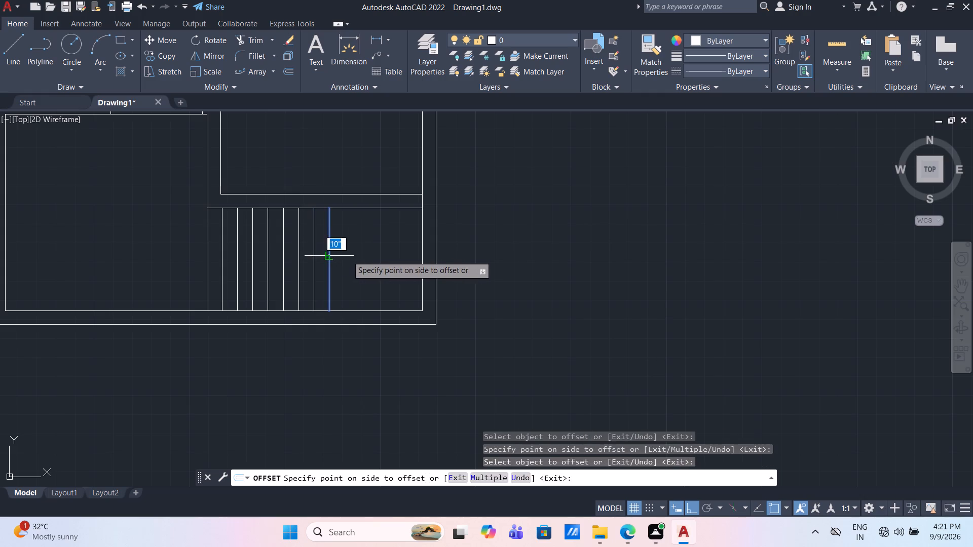
click(353, 255)
key(Escape)
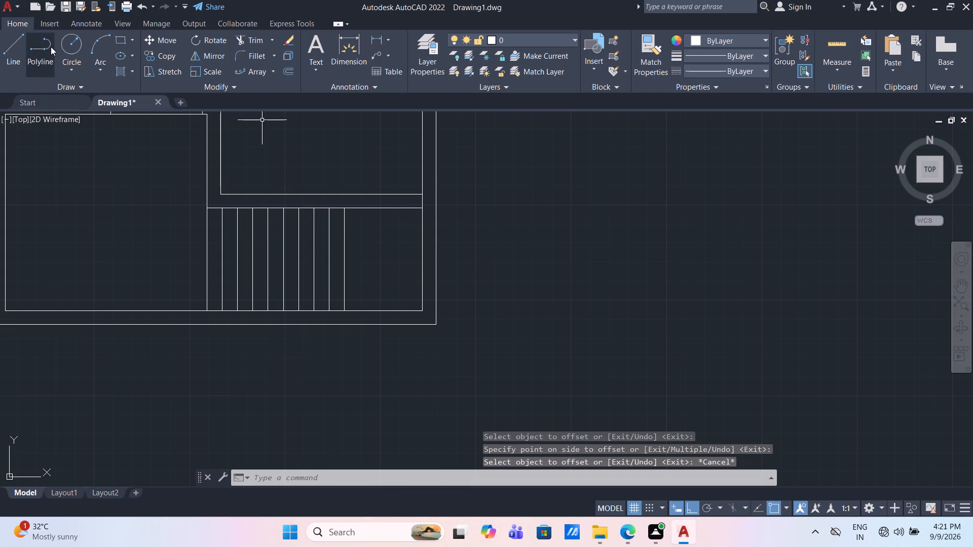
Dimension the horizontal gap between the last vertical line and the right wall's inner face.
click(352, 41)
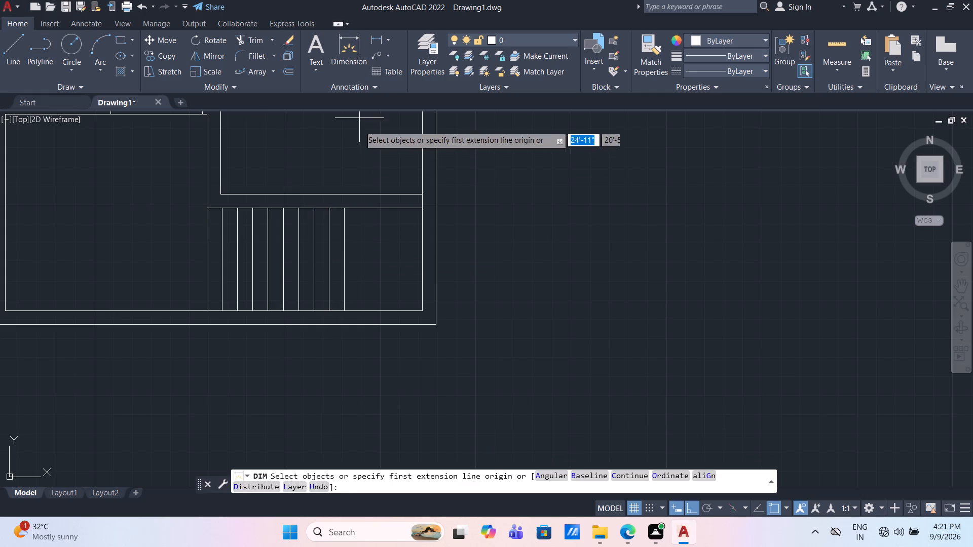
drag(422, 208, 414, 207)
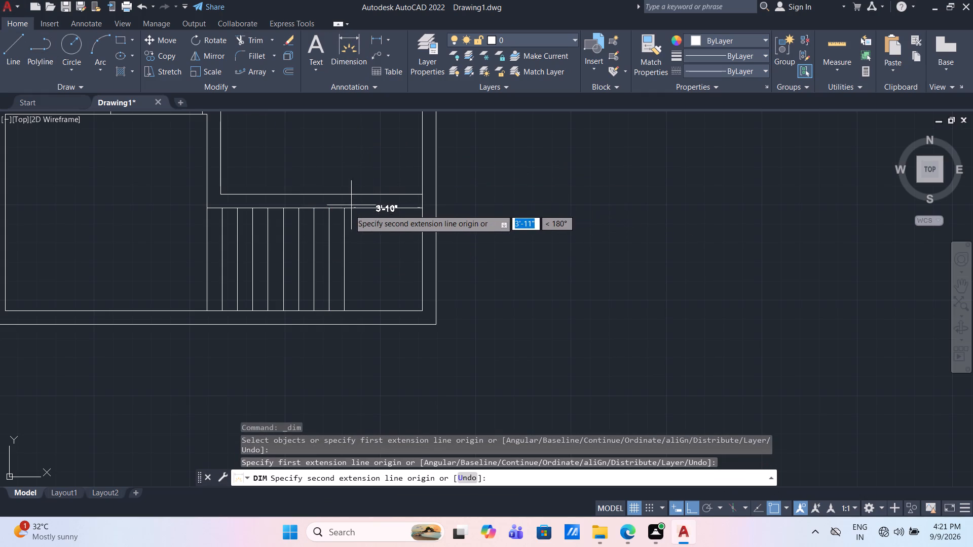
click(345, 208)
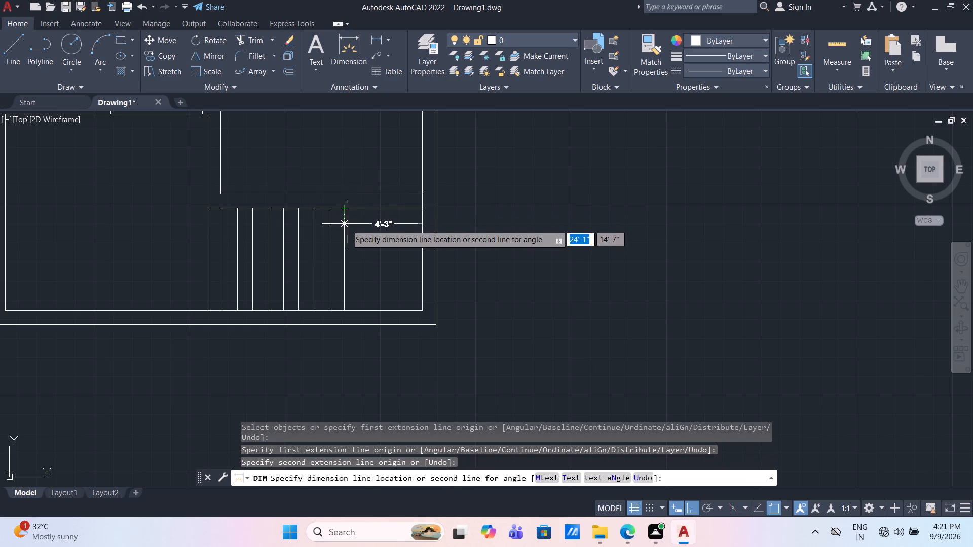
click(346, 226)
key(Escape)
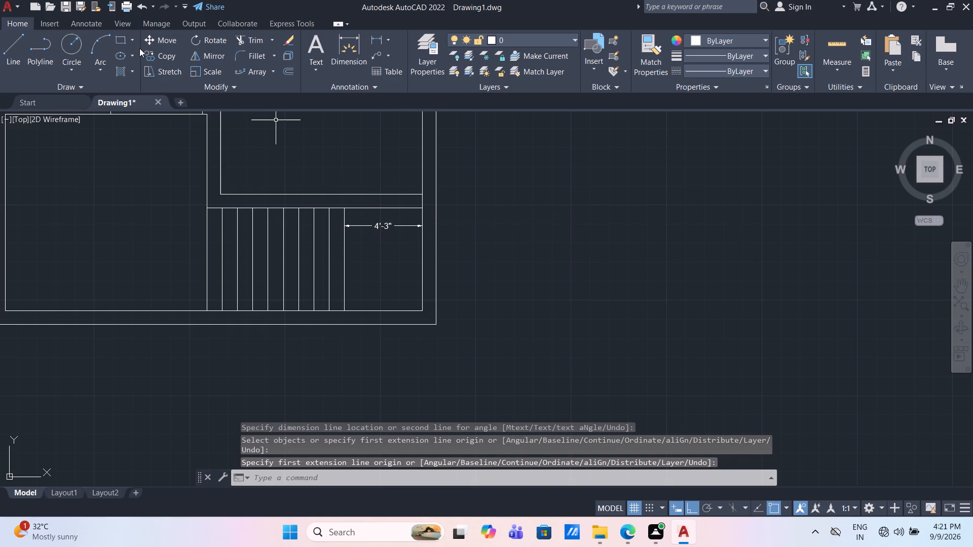
Offset the last vertical line once more by 10" toward the right outer wall.
key(o)
key(Return)
key(Return)
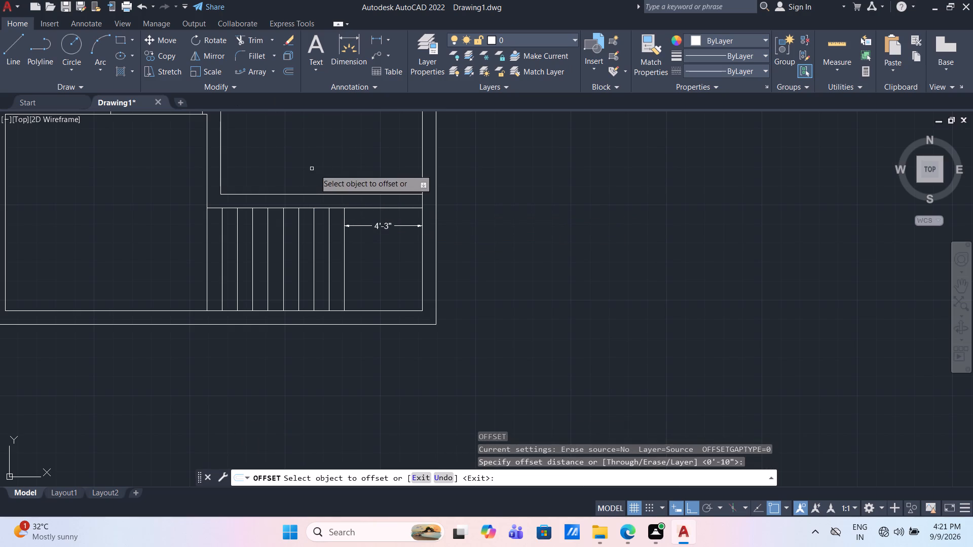
click(344, 271)
click(366, 269)
key(Escape)
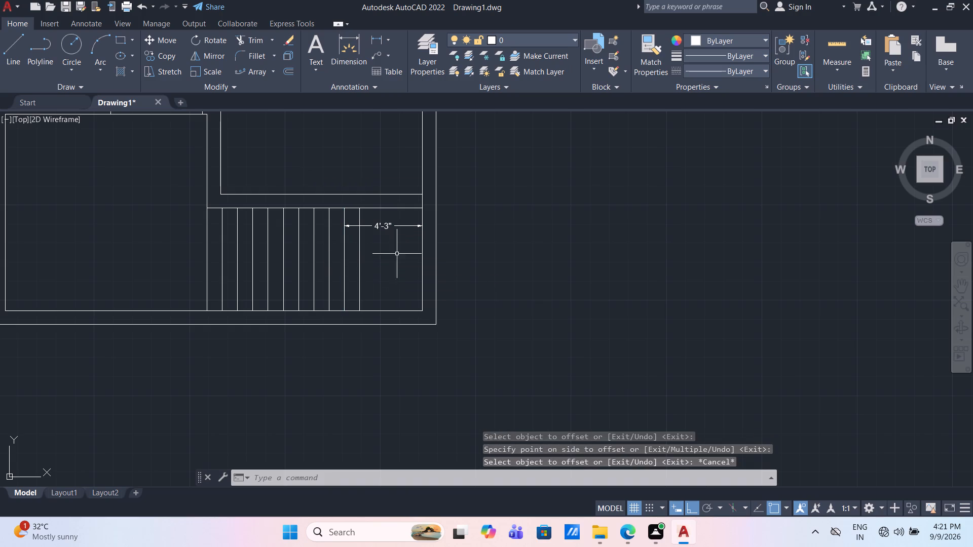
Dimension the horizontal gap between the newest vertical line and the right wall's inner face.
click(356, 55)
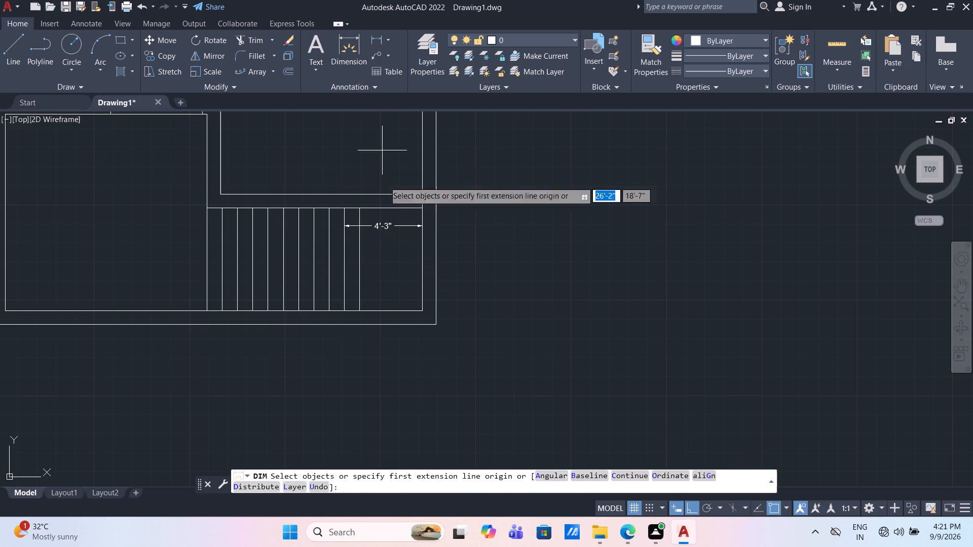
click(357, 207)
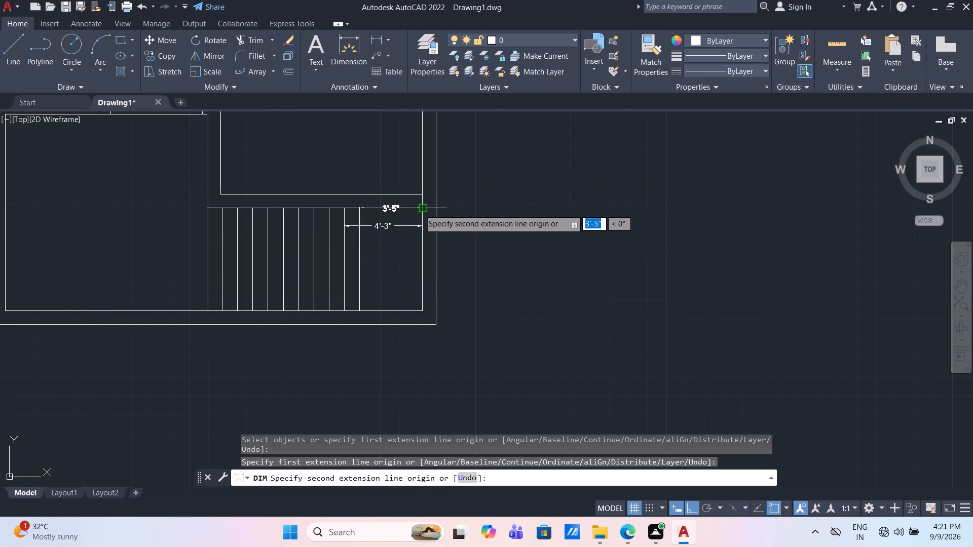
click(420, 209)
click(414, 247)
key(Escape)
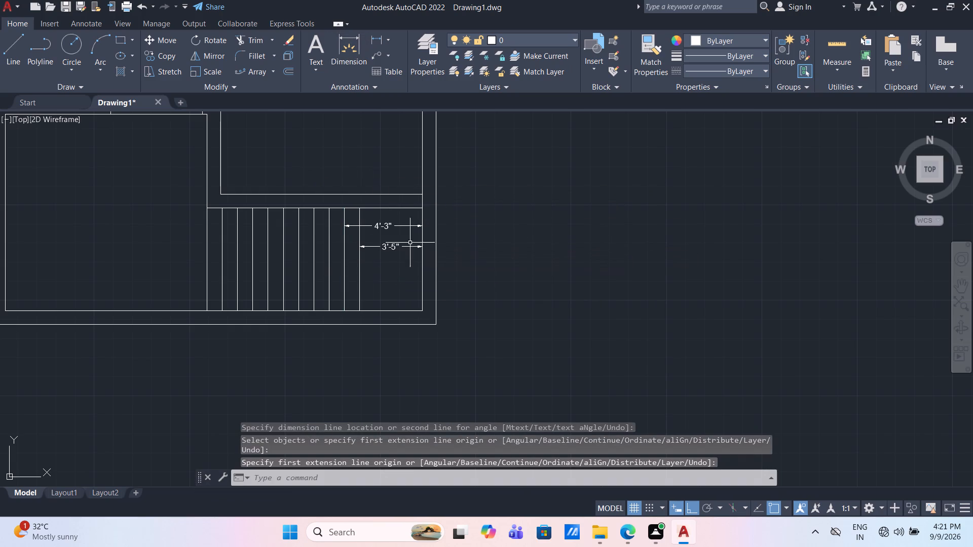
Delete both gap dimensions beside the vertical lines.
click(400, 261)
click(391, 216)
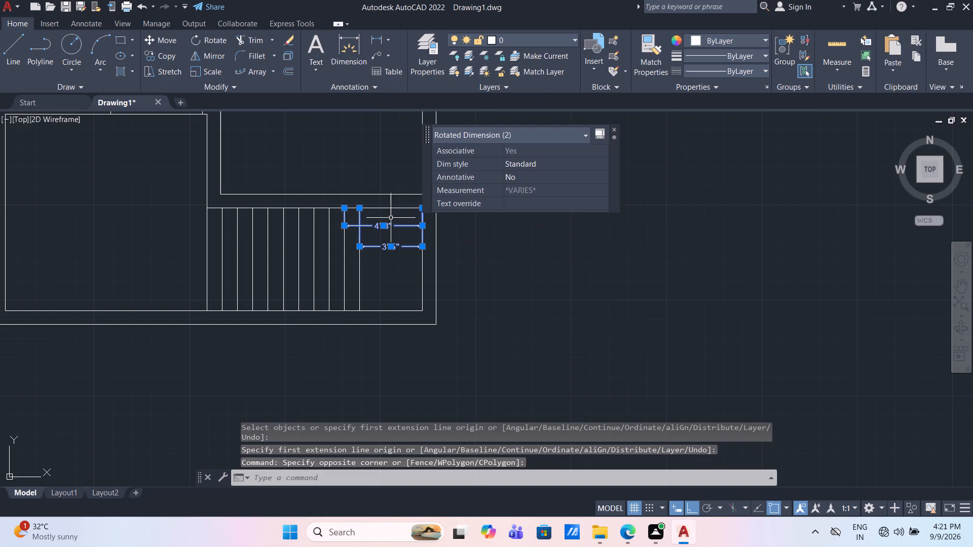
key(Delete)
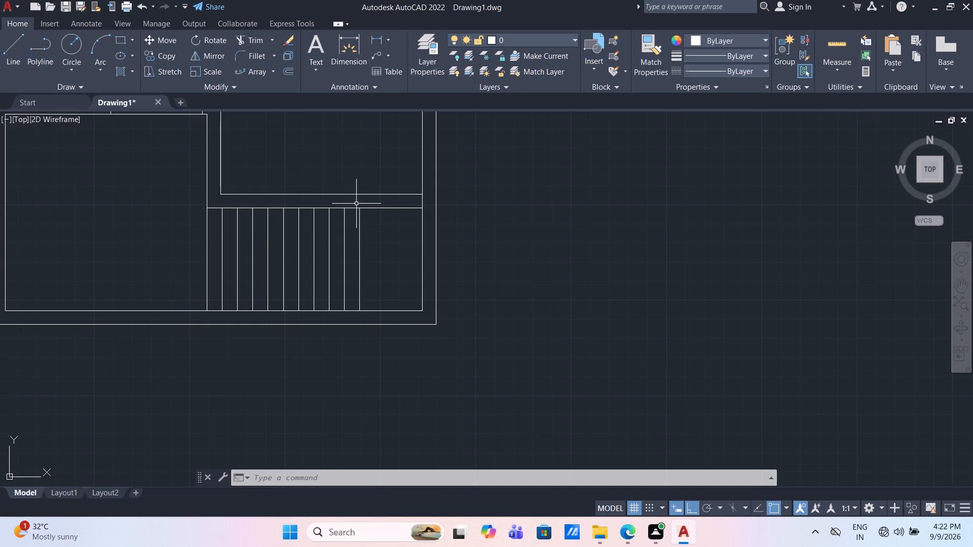
Draw an 8'-4" horizontal line from the first vertical line's midpoint to the last vertical line's midpoint.
click(16, 40)
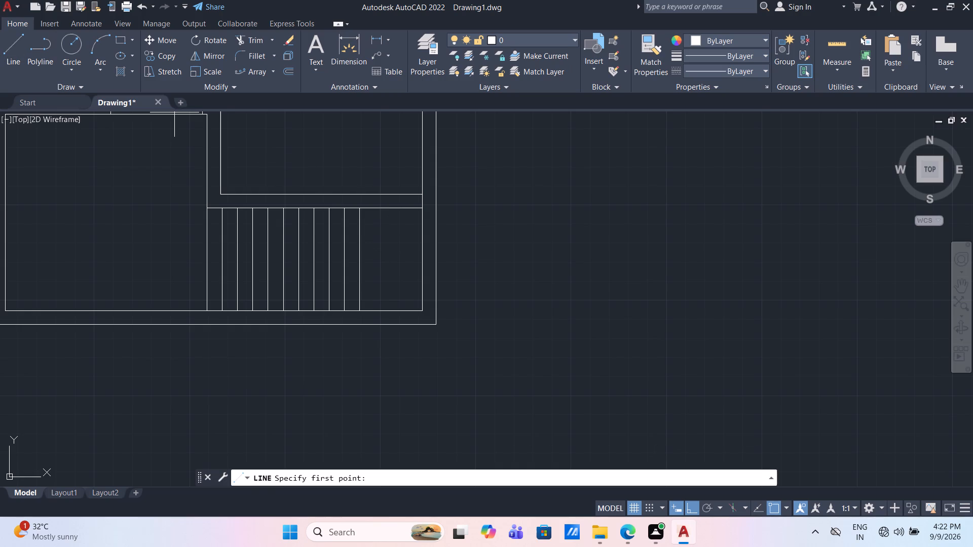
click(207, 259)
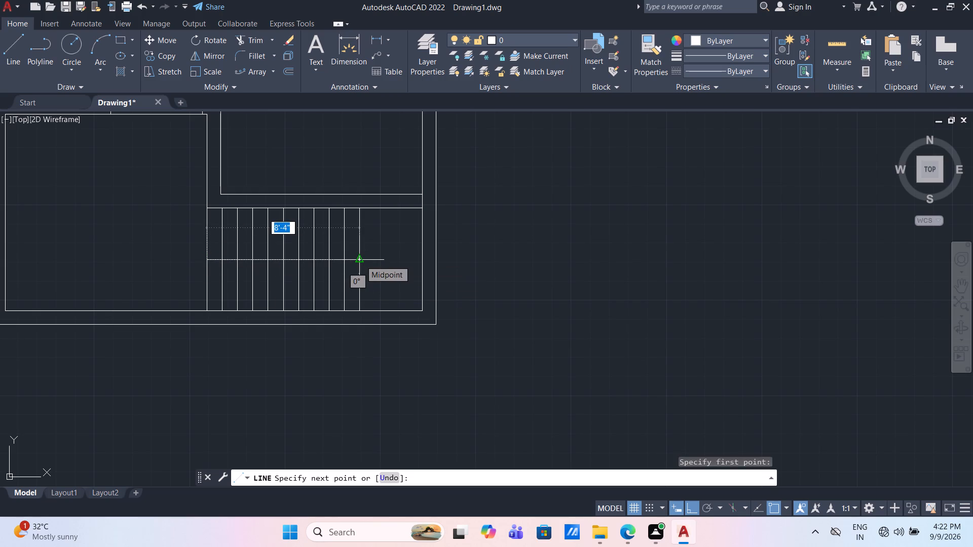
click(360, 260)
key(Escape)
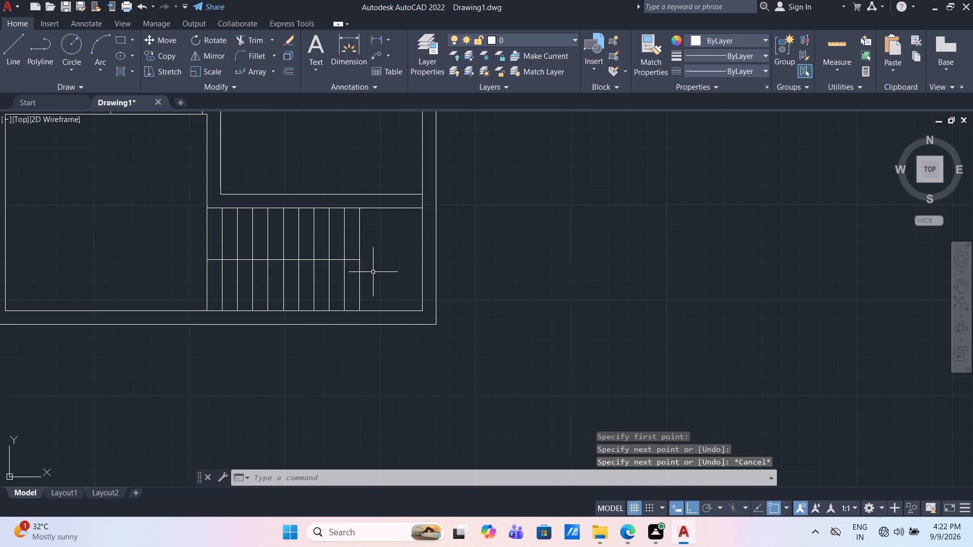
Offset the horizontal centre line 1.5" to both sides, one copy above and one below.
text(of)
key(Return)
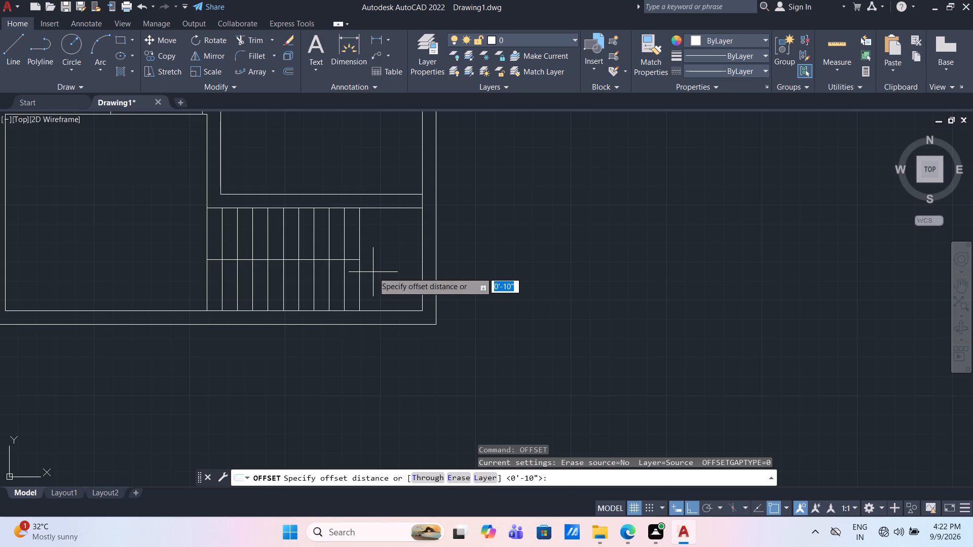
key(0)
key(BackSpace)
text(1.5")
key(Return)
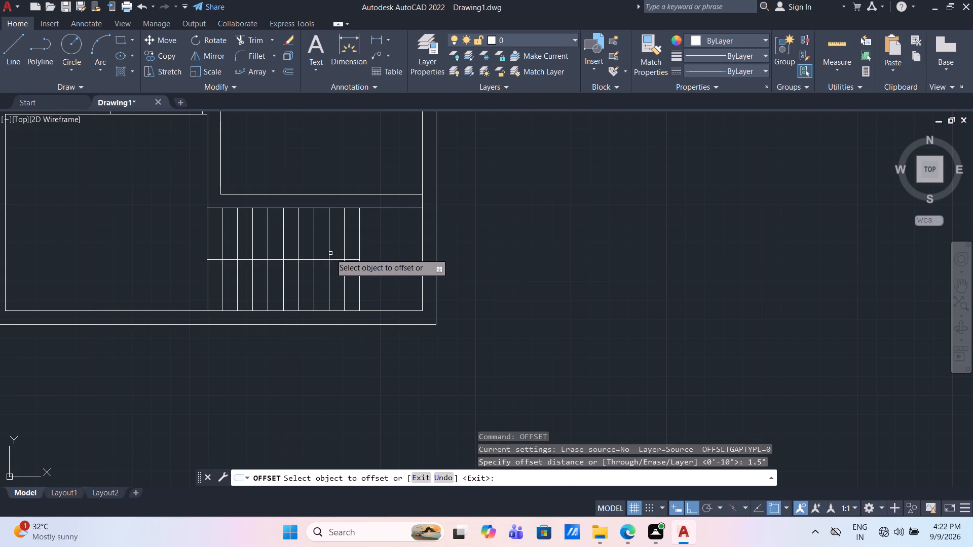
click(339, 260)
click(339, 240)
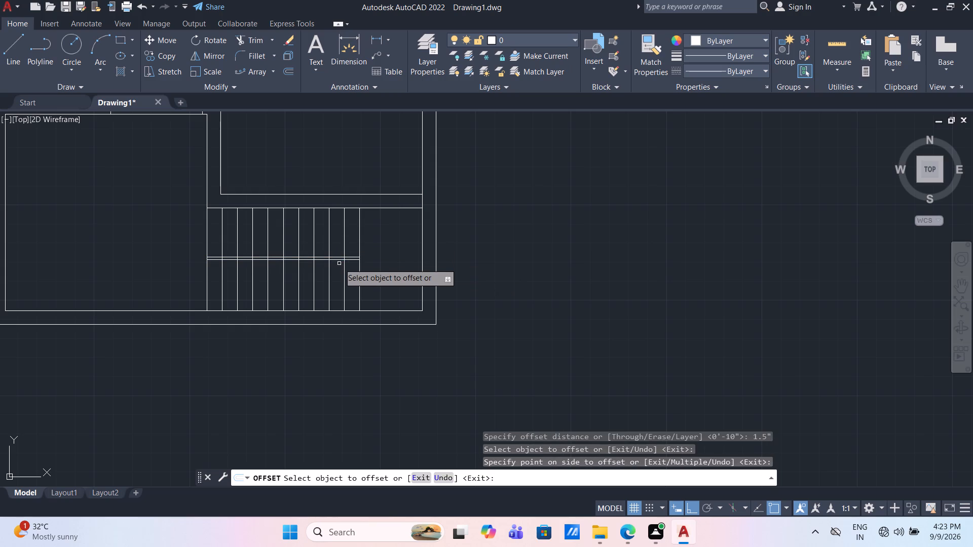
click(339, 261)
click(340, 270)
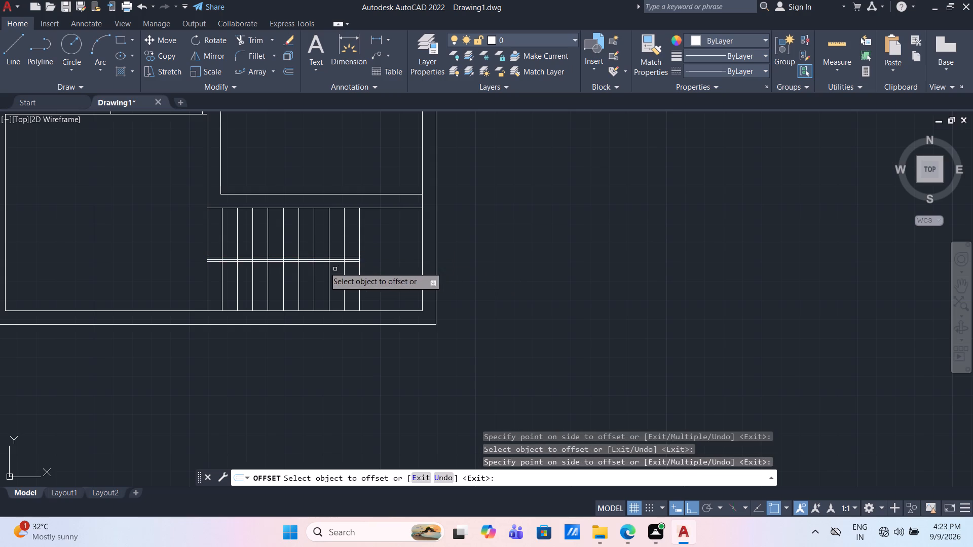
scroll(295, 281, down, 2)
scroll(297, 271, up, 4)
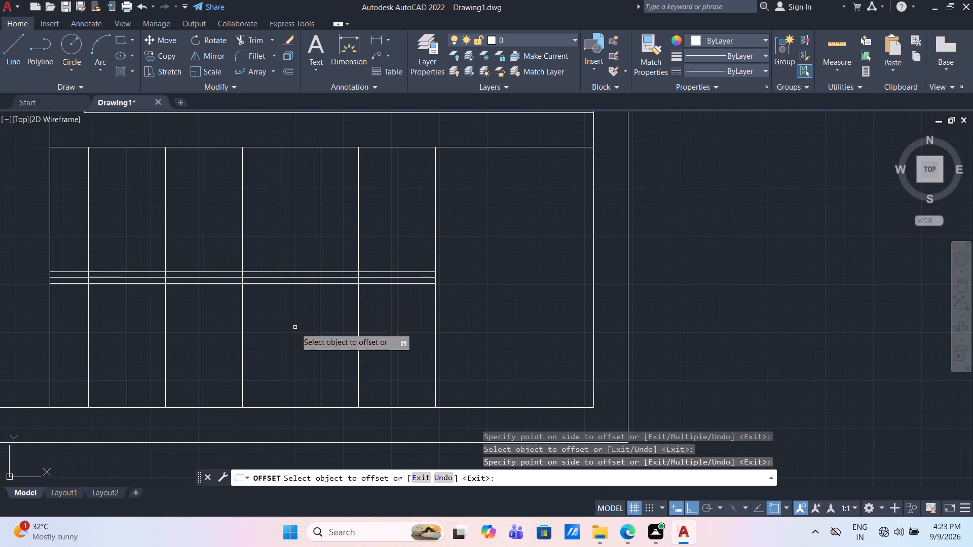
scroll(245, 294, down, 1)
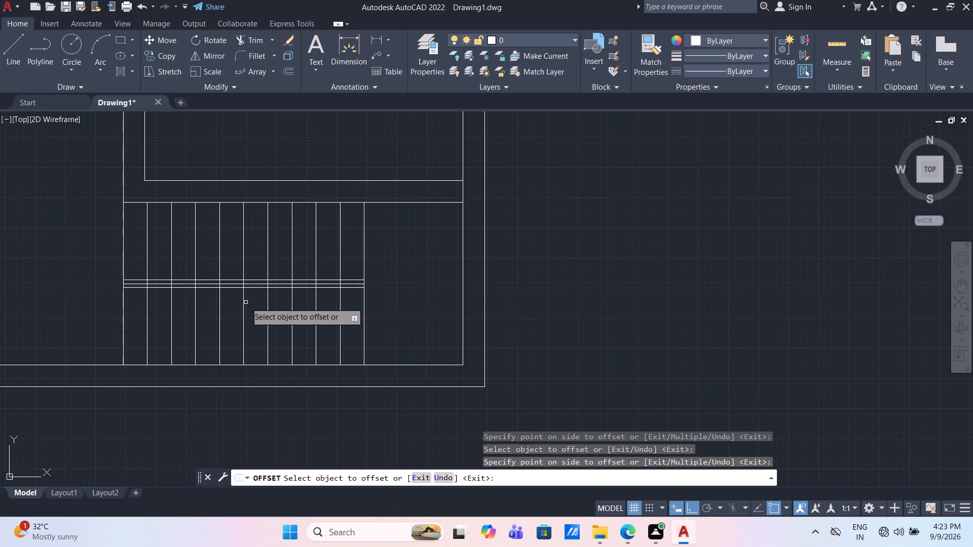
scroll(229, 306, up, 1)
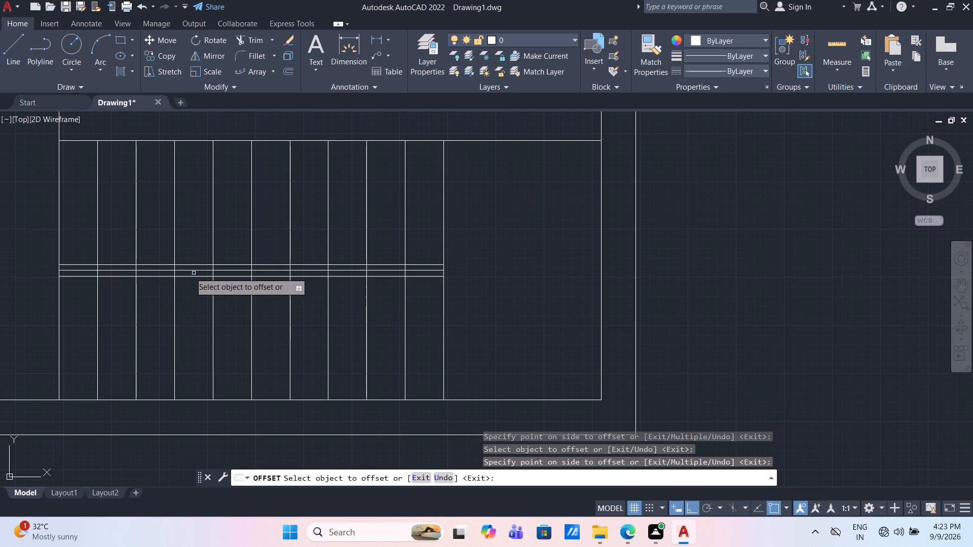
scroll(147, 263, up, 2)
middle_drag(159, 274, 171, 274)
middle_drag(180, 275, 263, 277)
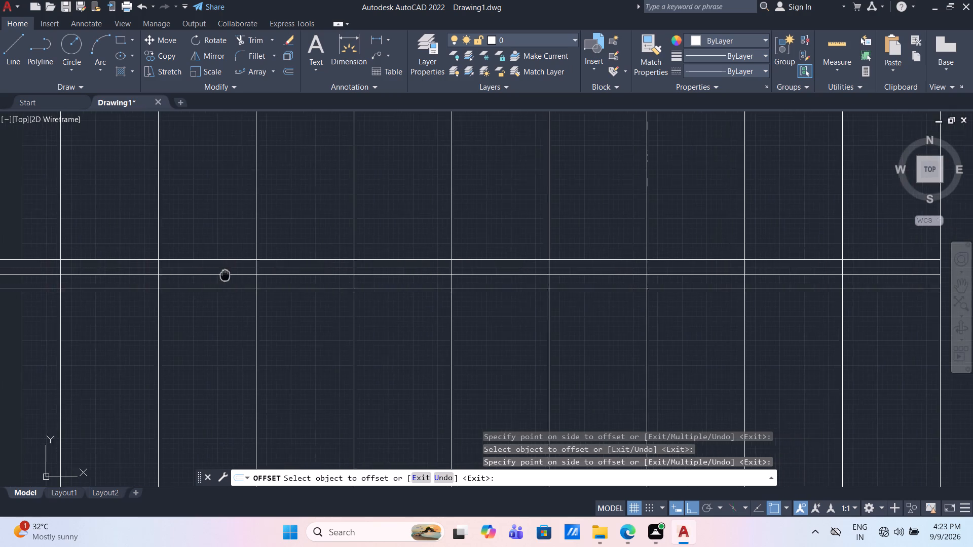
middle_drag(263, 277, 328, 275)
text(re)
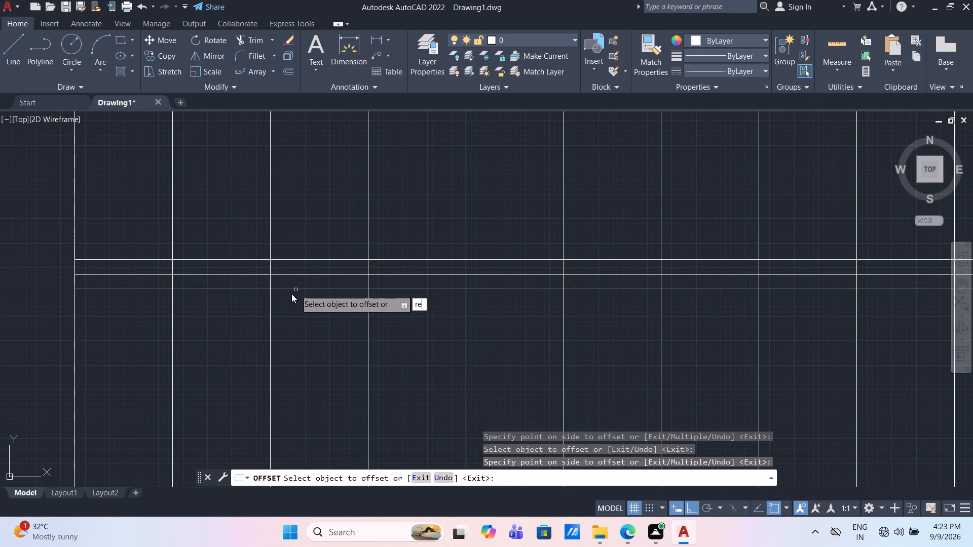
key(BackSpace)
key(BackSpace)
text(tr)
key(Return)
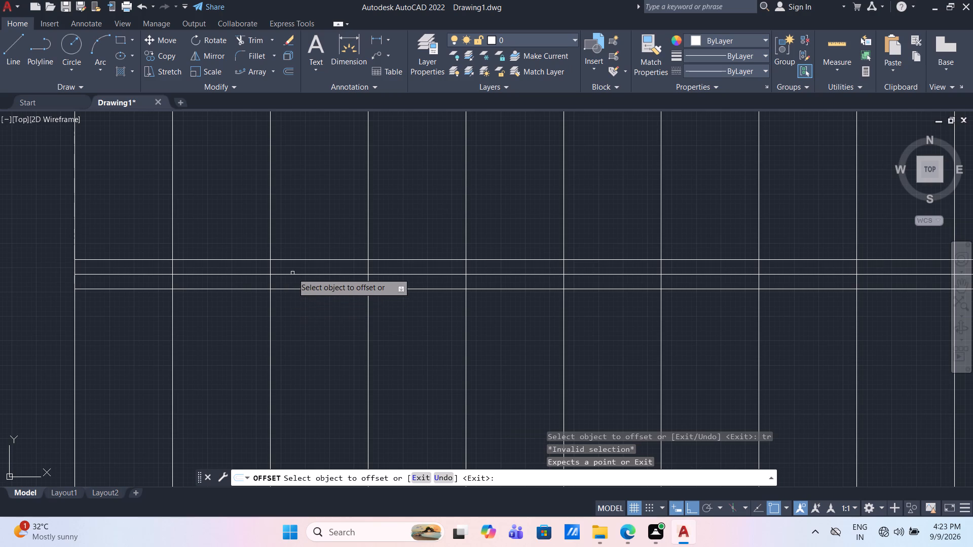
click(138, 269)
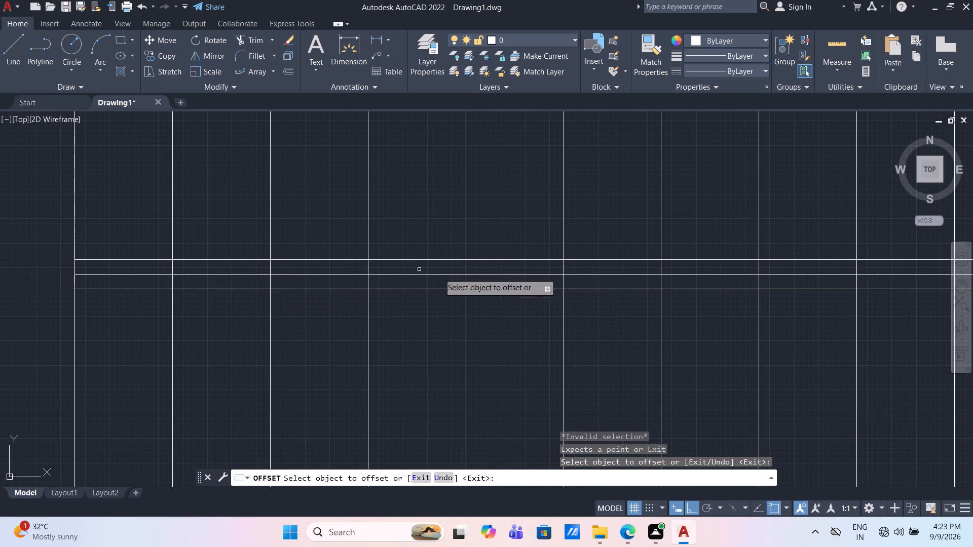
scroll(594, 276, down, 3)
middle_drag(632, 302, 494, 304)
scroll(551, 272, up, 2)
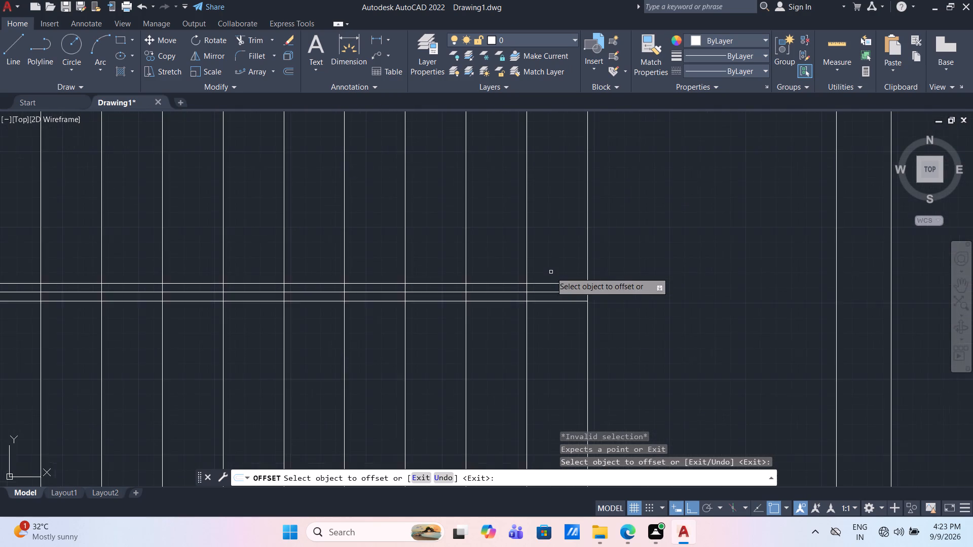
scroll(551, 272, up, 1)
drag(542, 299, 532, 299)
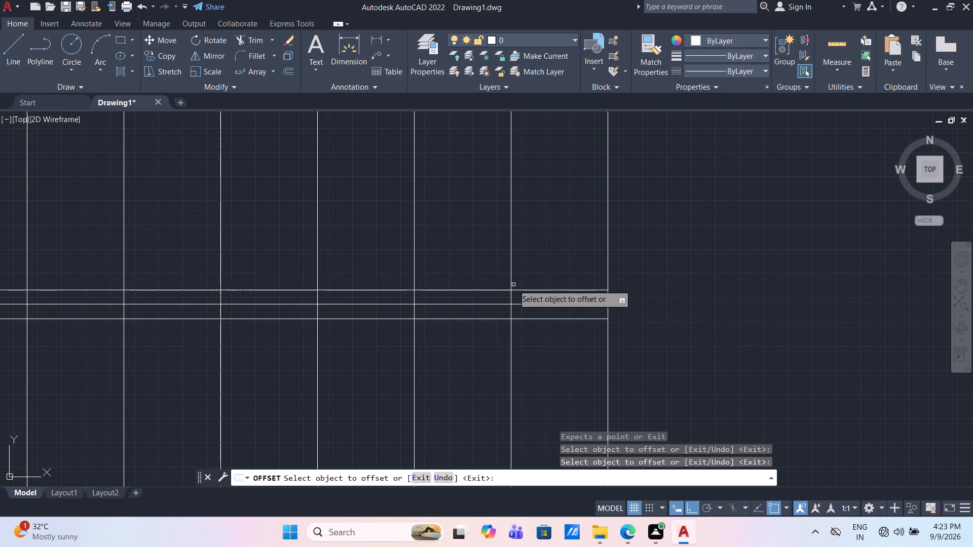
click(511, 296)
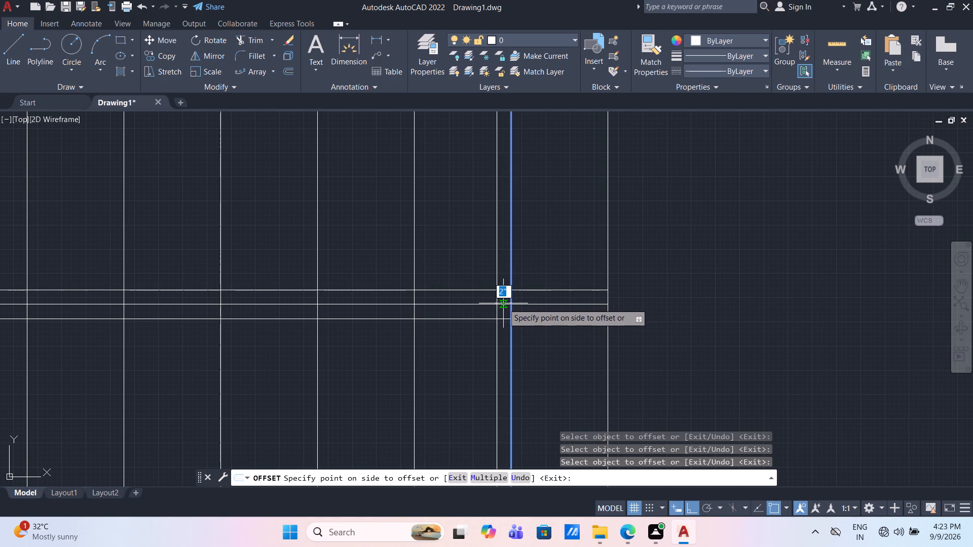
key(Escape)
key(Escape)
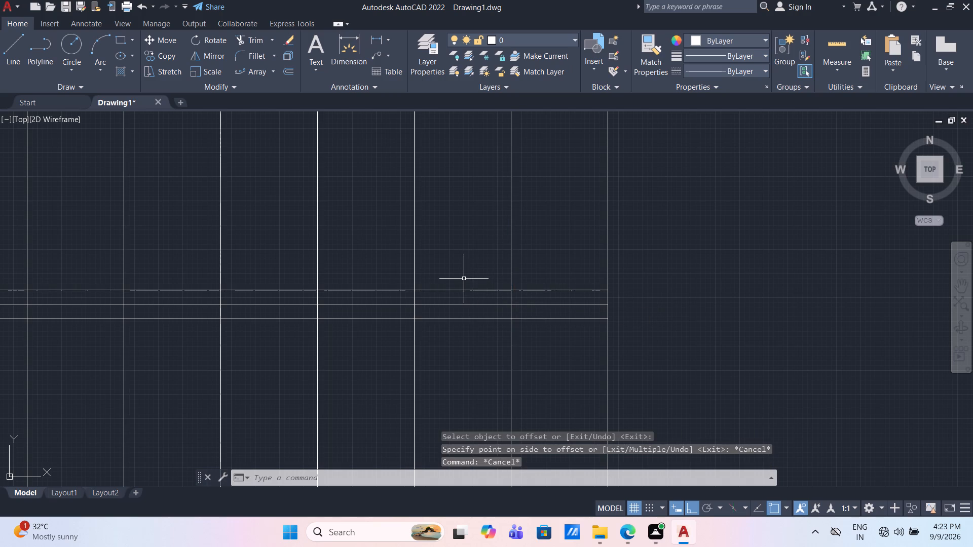
Trim the stair's vertical tread lines out of the narrow gap between the upper and lower offset lines.
text(tr)
key(Return)
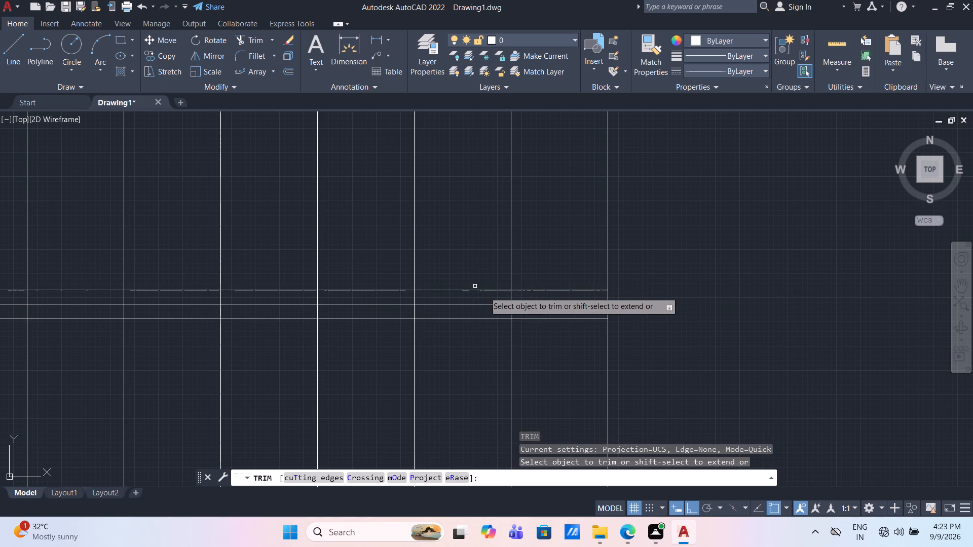
click(525, 302)
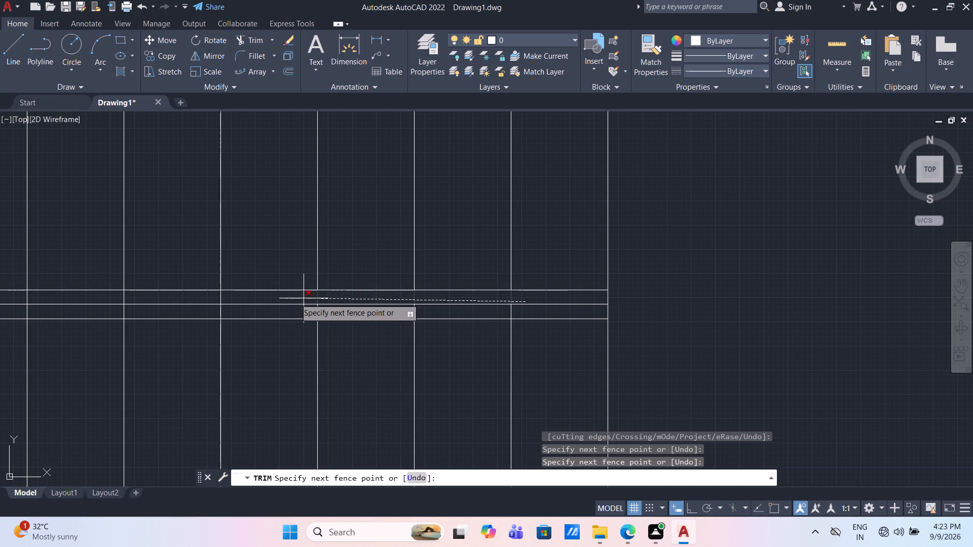
click(277, 298)
scroll(229, 313, down, 1)
middle_drag(283, 382, 307, 378)
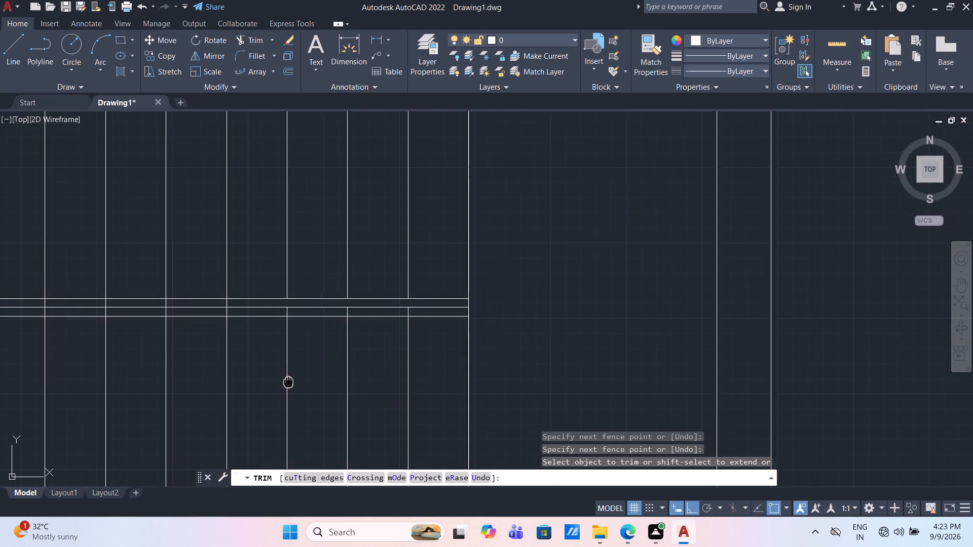
middle_drag(307, 378, 506, 373)
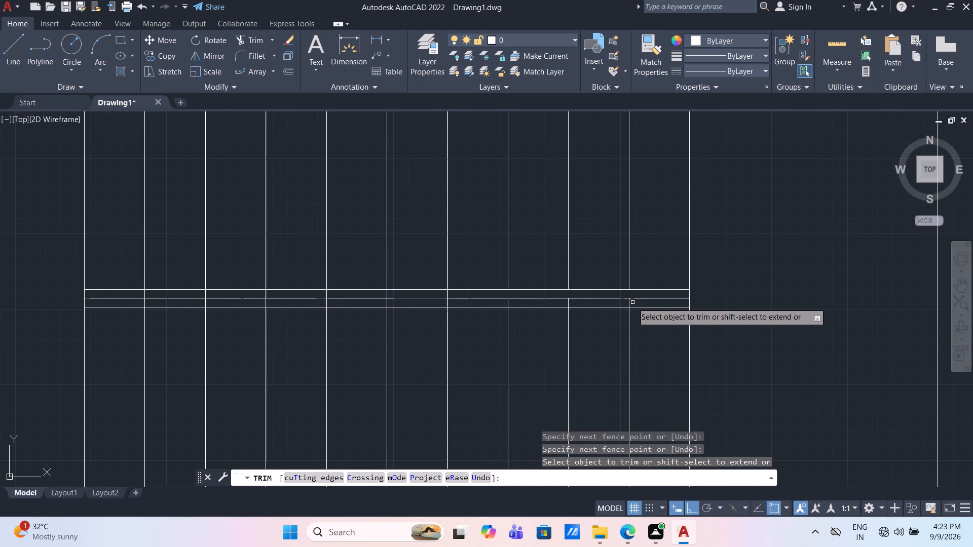
click(632, 303)
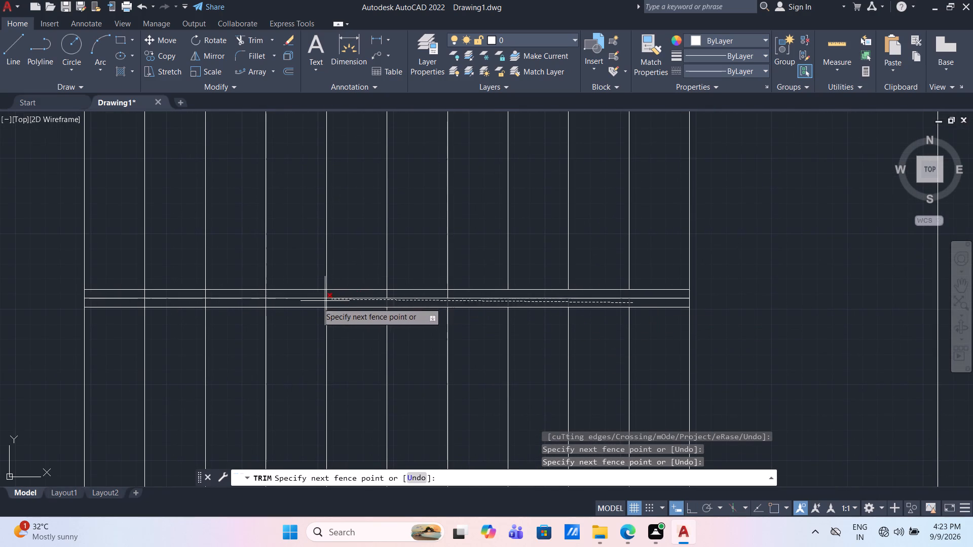
click(108, 303)
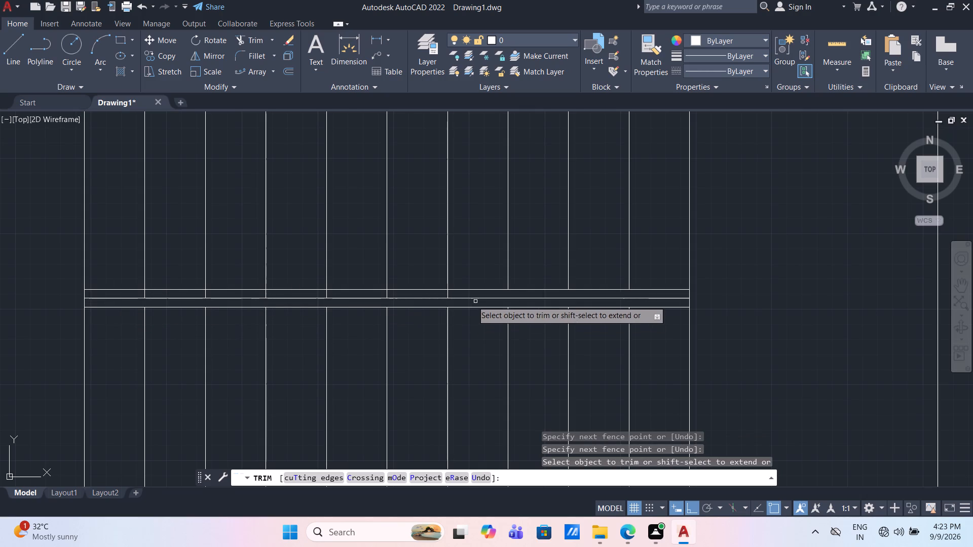
click(462, 294)
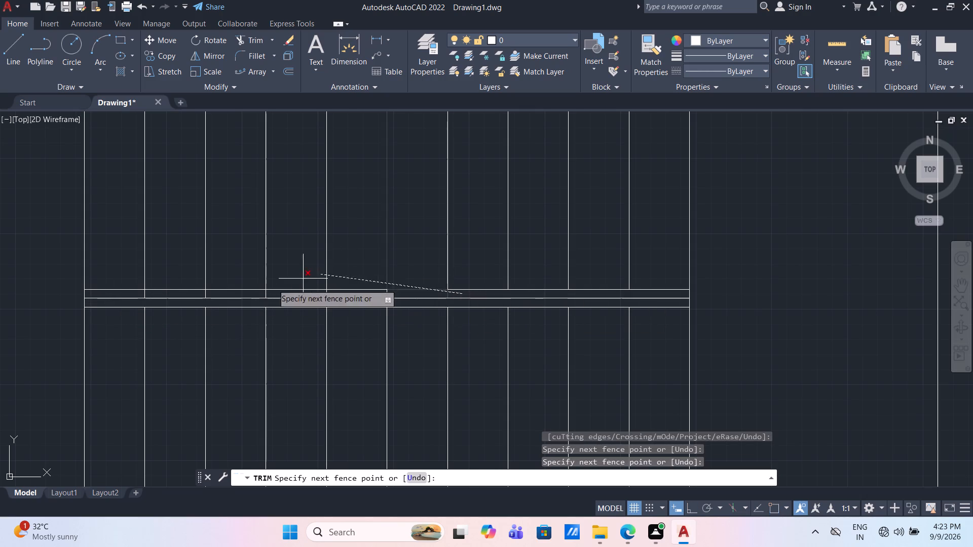
click(129, 294)
Remove the horizontal centre line between the two offset lines with Trim.
click(145, 300)
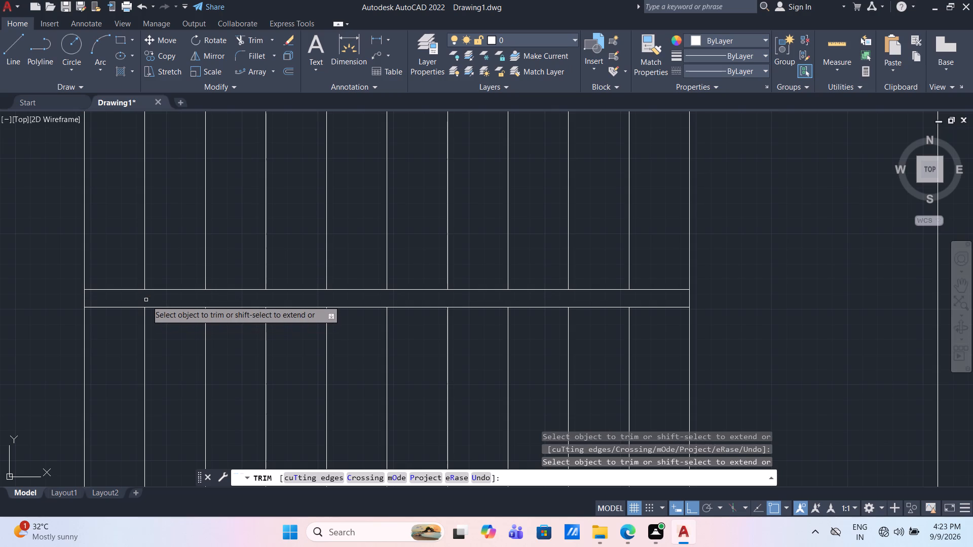
scroll(589, 396, down, 2)
scroll(651, 374, down, 3)
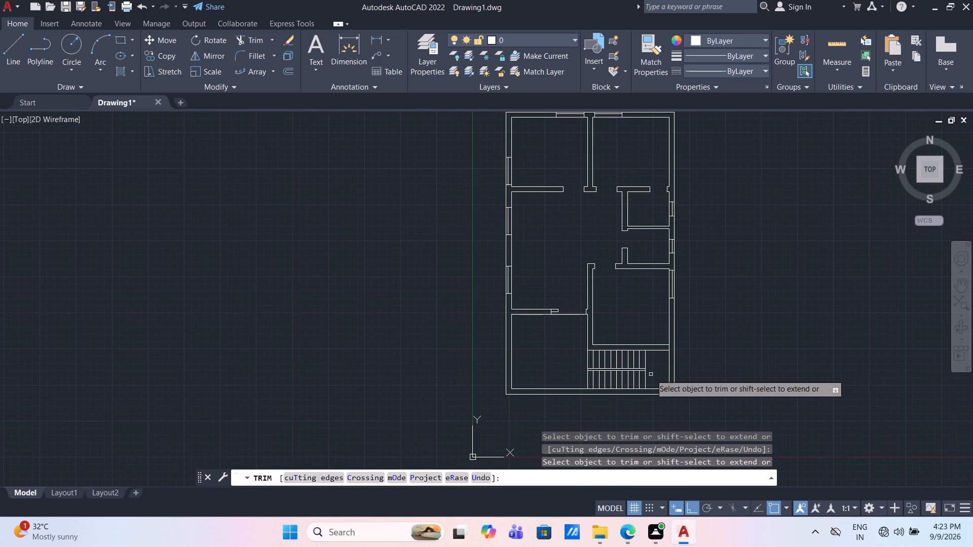
middle_drag(650, 378, 489, 359)
scroll(489, 359, up, 1)
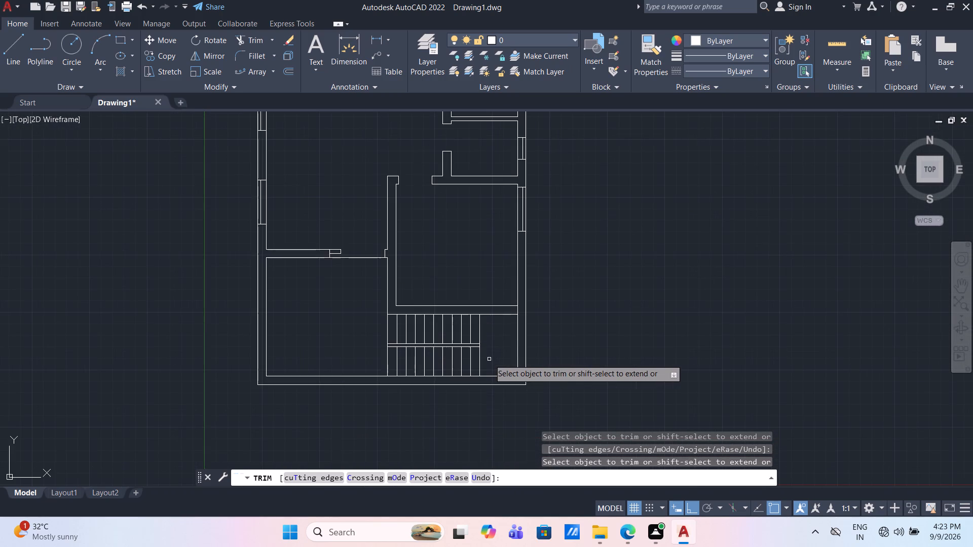
scroll(490, 359, up, 1)
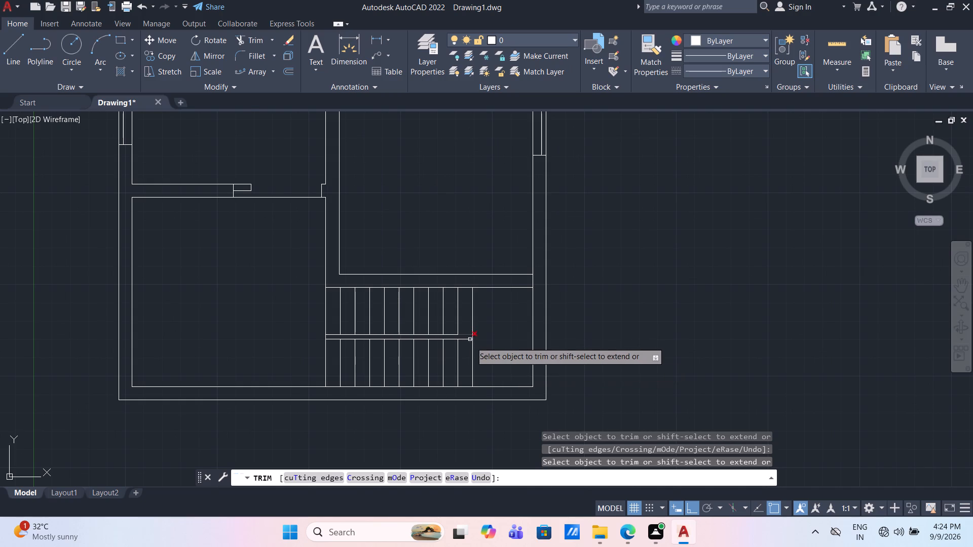
scroll(484, 357, up, 1)
key(Escape)
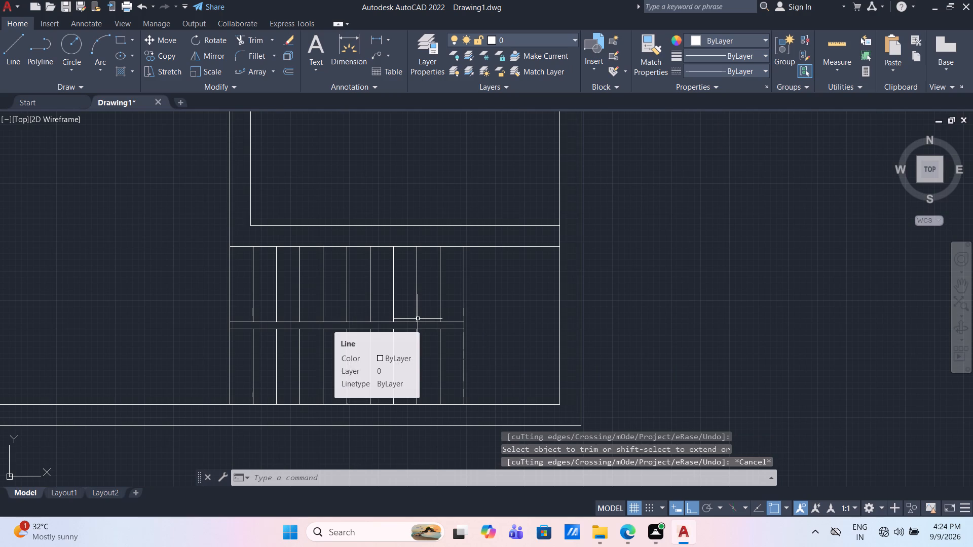
Draw a line 10" to the right from the lower offset line's right end, continuing 2'-8" down to the bottom wall's inner face.
key(l)
key(Return)
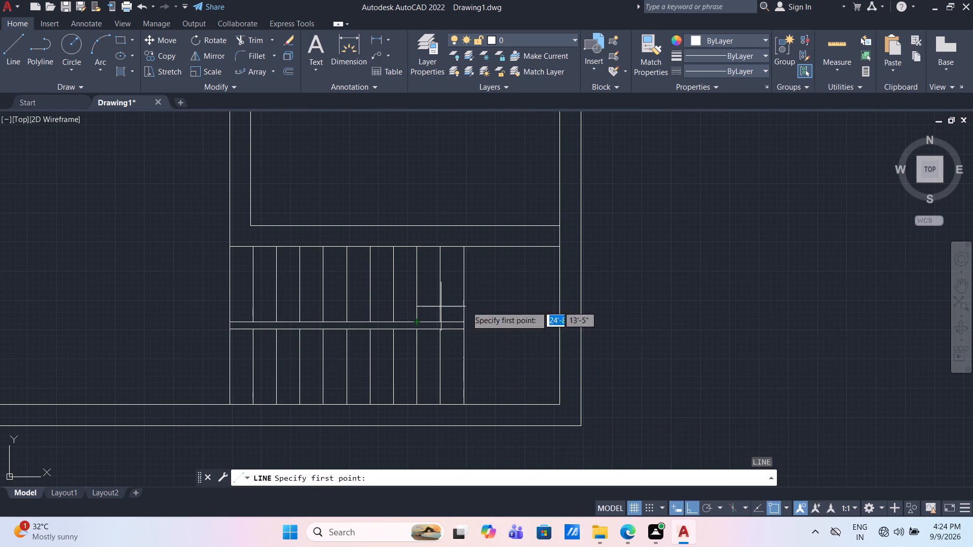
click(463, 333)
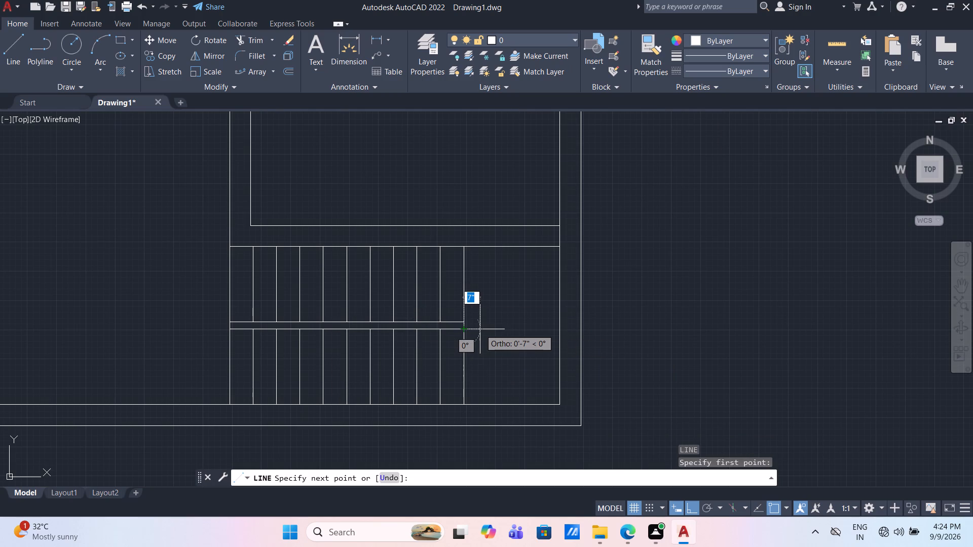
text(10)
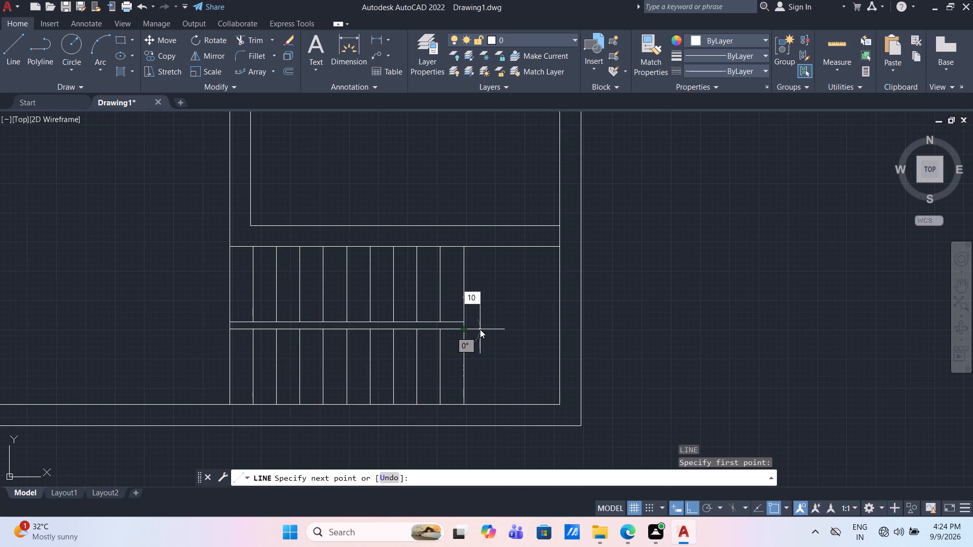
key(shift+quotedbl)
key(Return)
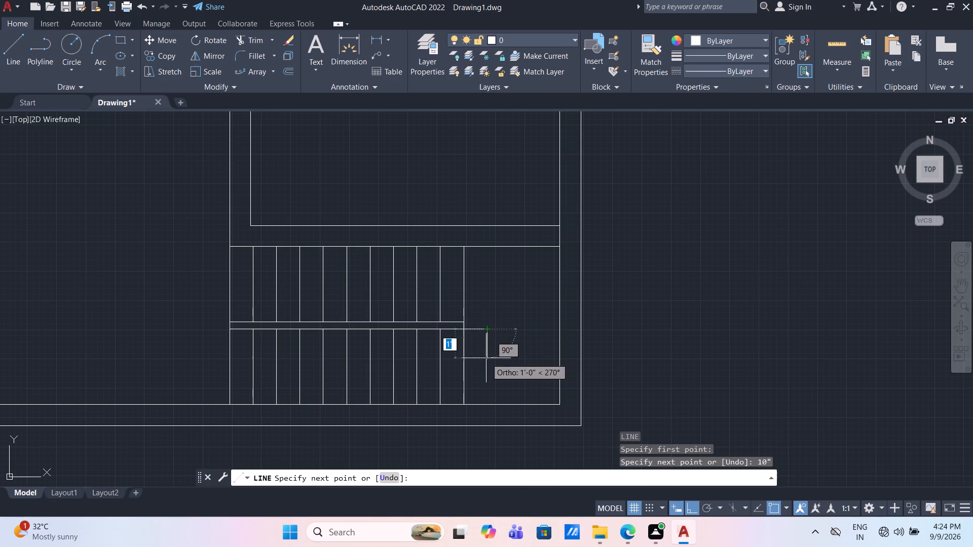
click(488, 405)
key(Escape)
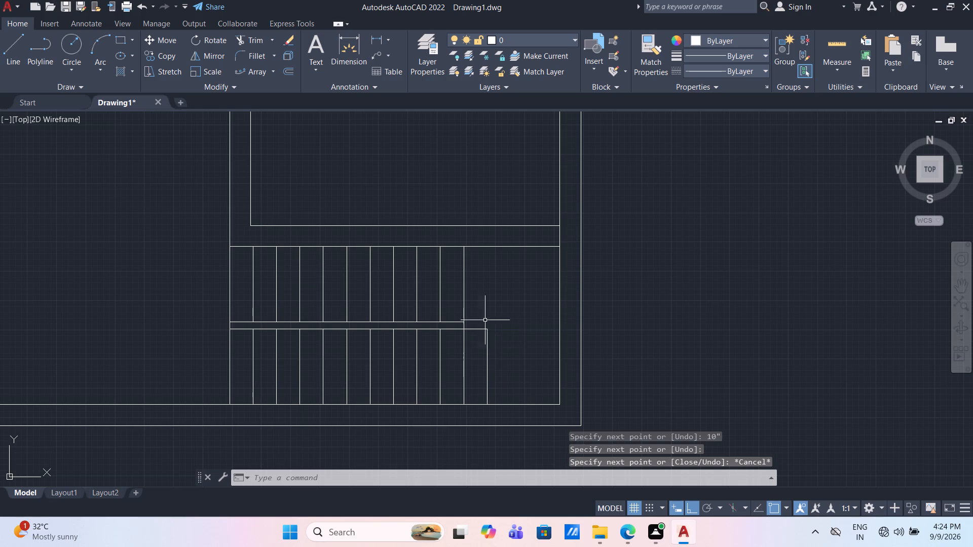
Draw a line from the lower flight's top-right corner up level with the upper offset line, then back to that line's end.
scroll(477, 311, up, 2)
middle_drag(474, 311, 407, 285)
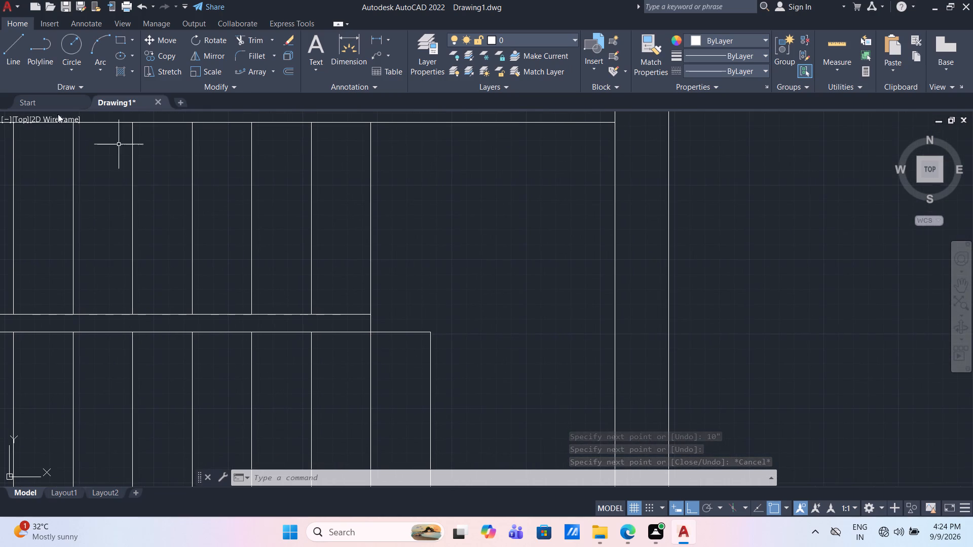
click(15, 47)
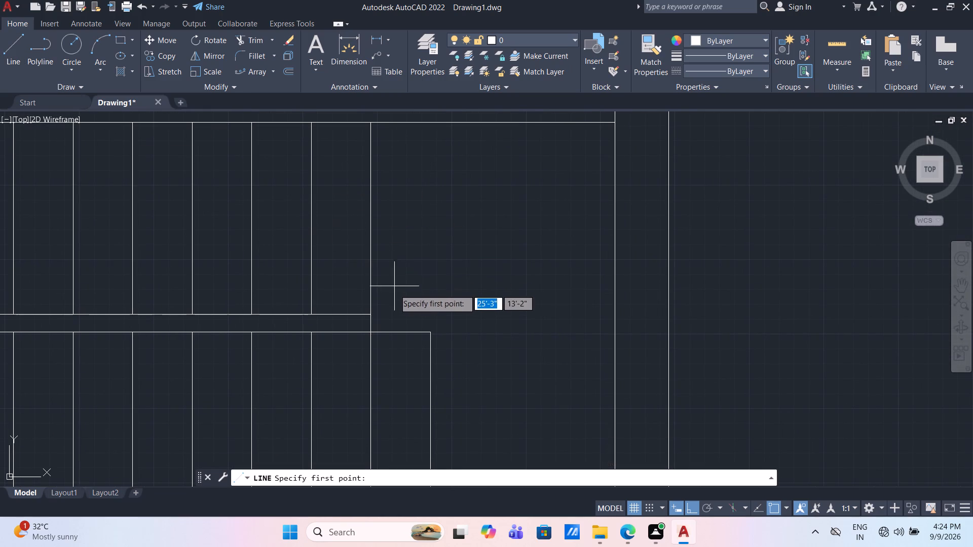
click(429, 333)
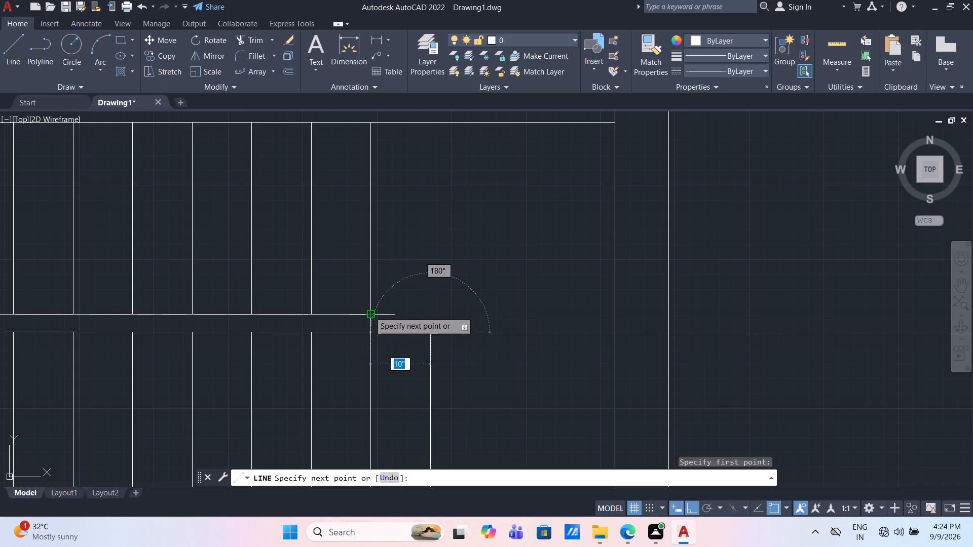
click(431, 313)
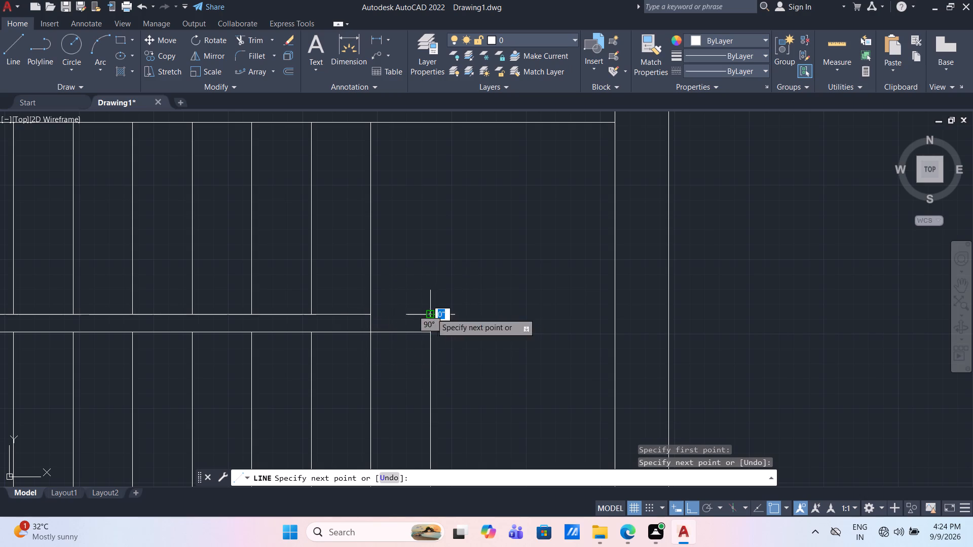
click(365, 312)
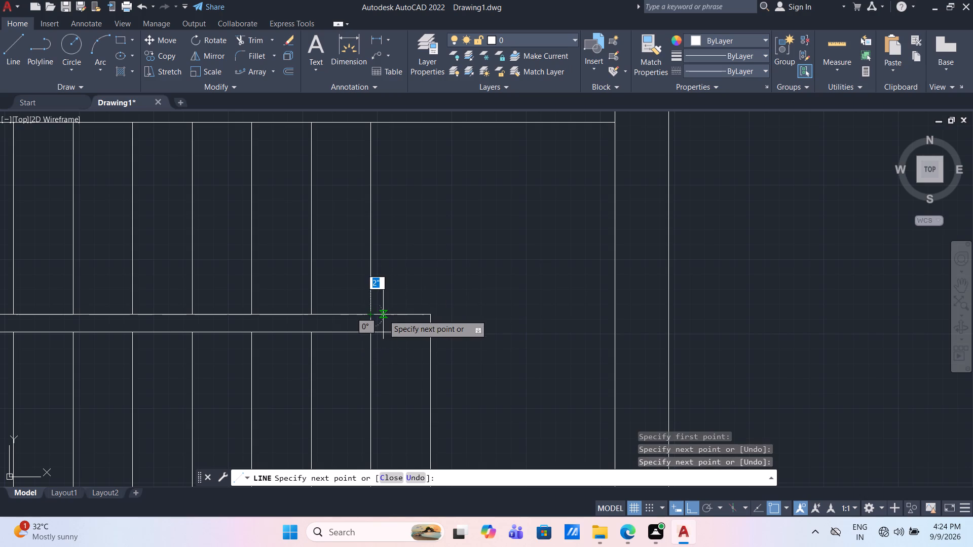
key(Escape)
Trim the last tread line out of the narrow gap between the two flights.
scroll(378, 320, up, 1)
drag(377, 321, 372, 324)
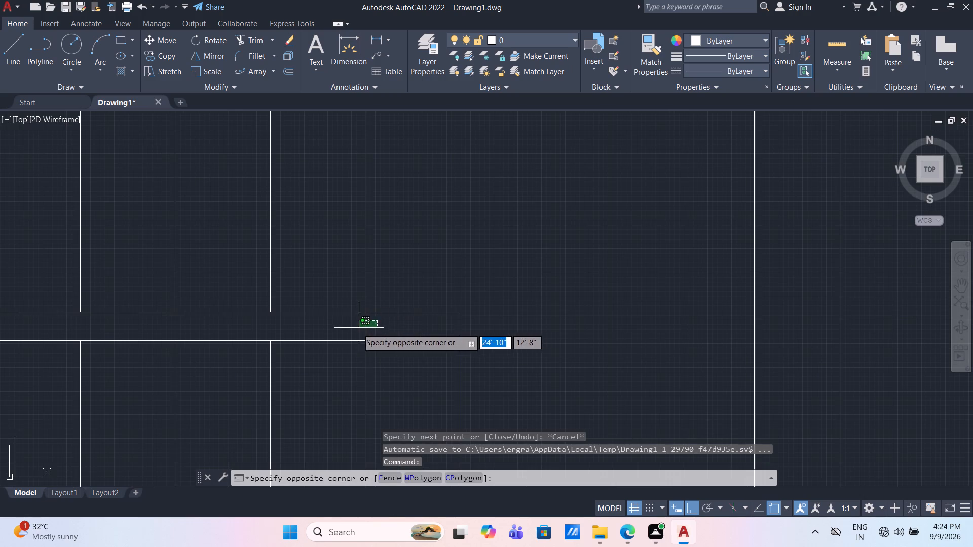
click(357, 328)
key(Escape)
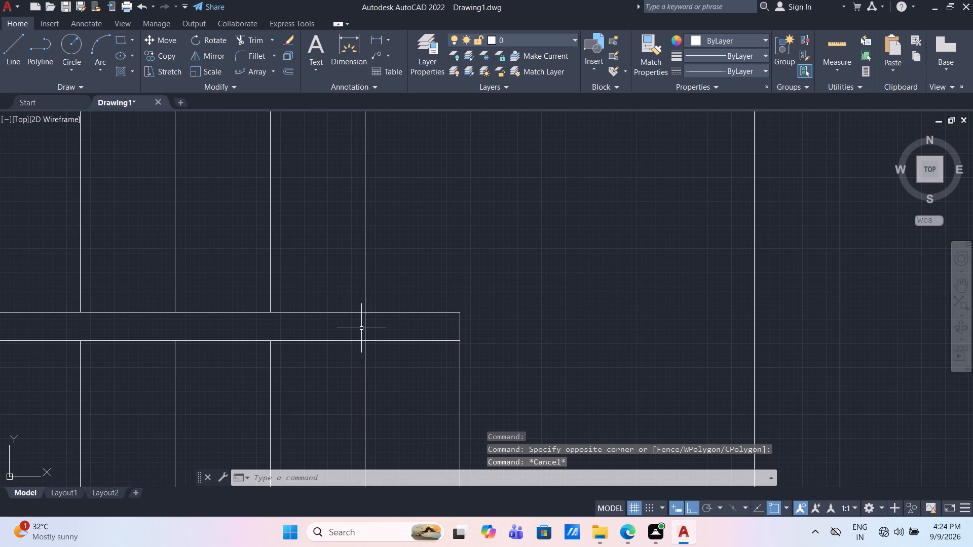
text(tr)
key(Return)
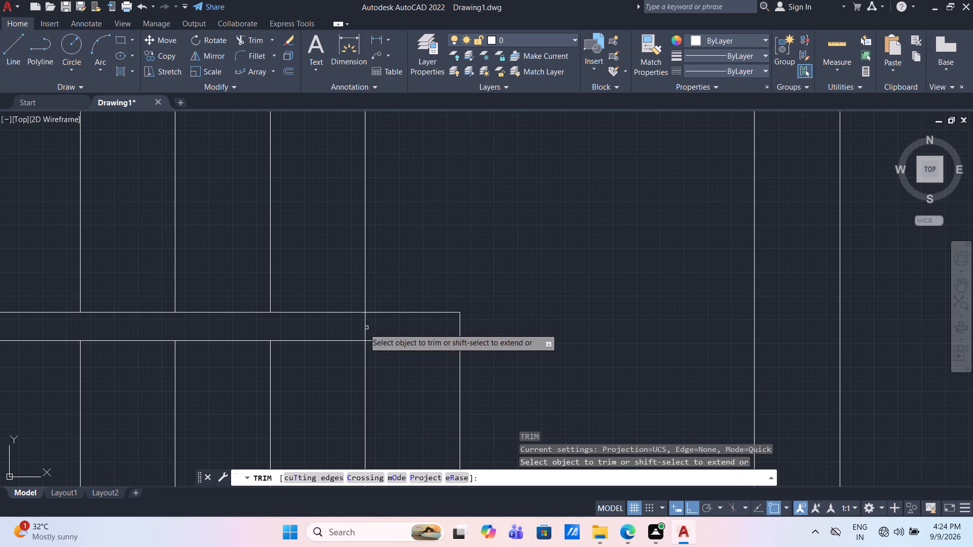
click(362, 328)
click(368, 328)
Draw the stair direction line from the upper flight's first tread midpoint, 9'-6" right, diagonally to the lower flight's end-line midpoint, and left to its far edge.
scroll(538, 241, down, 3)
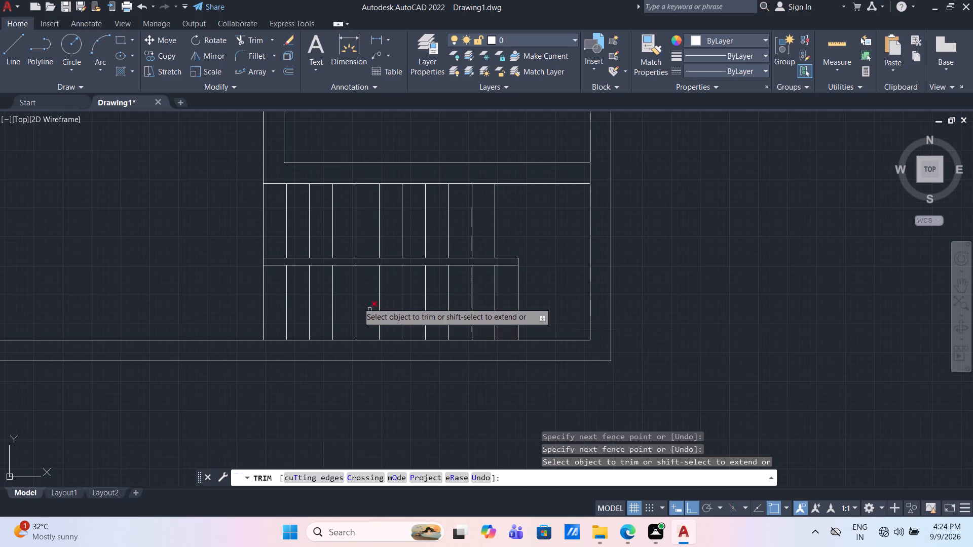
scroll(357, 301, down, 3)
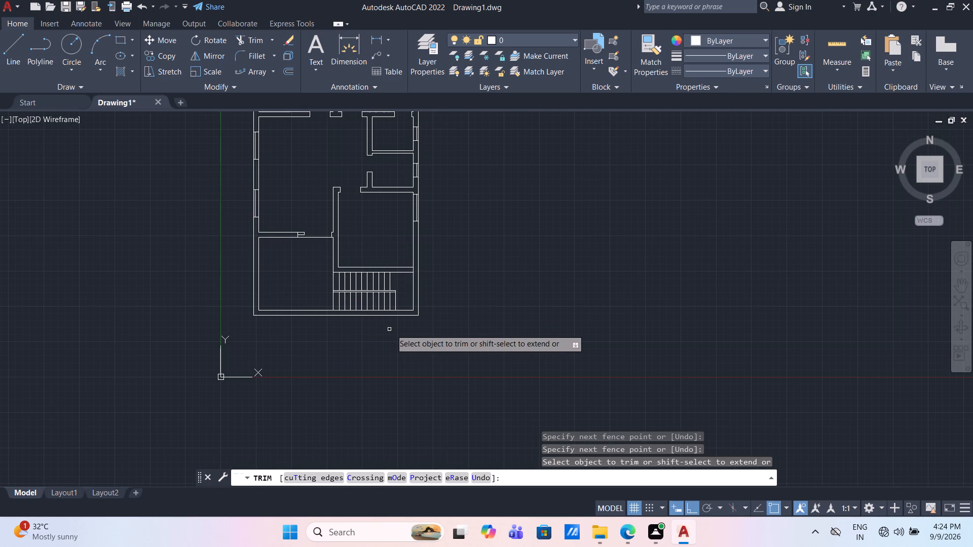
click(14, 50)
scroll(387, 303, up, 3)
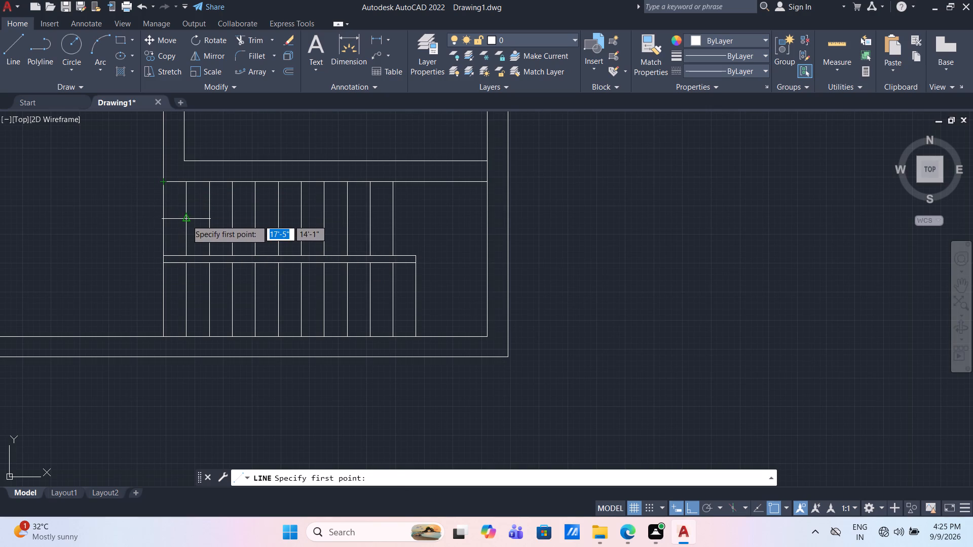
click(186, 220)
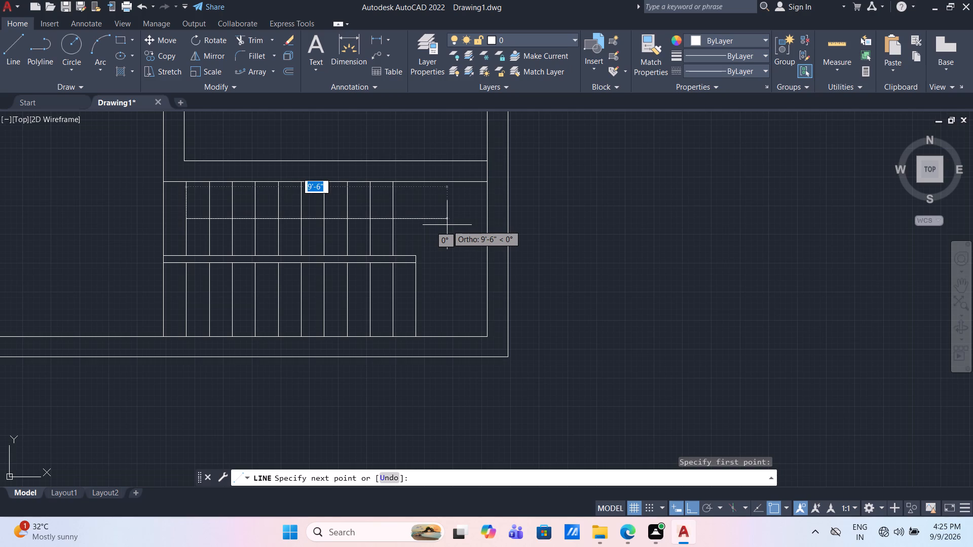
click(447, 225)
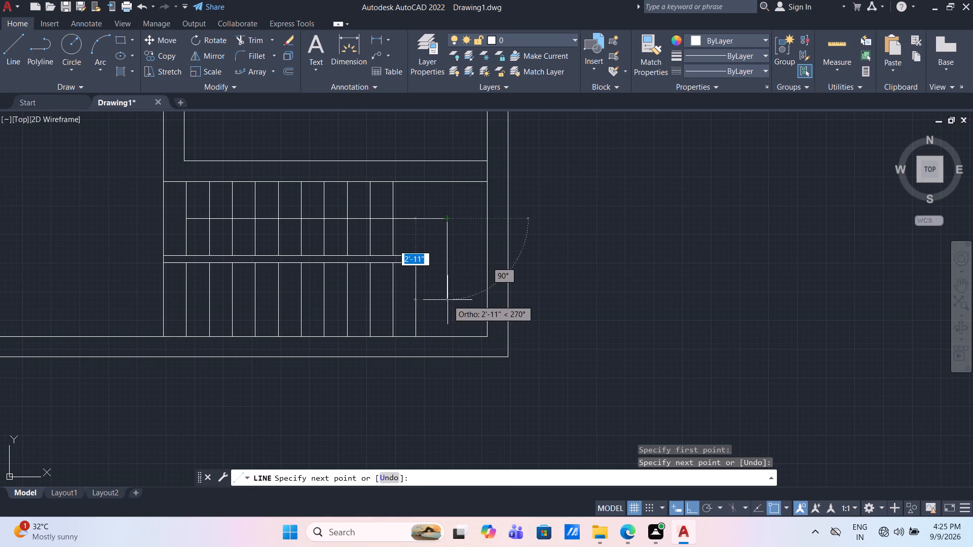
click(415, 297)
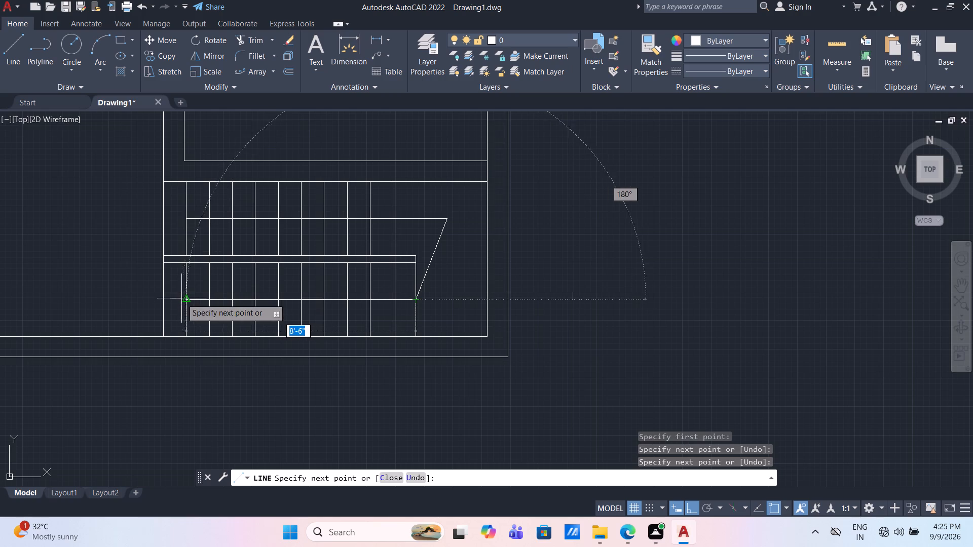
click(160, 297)
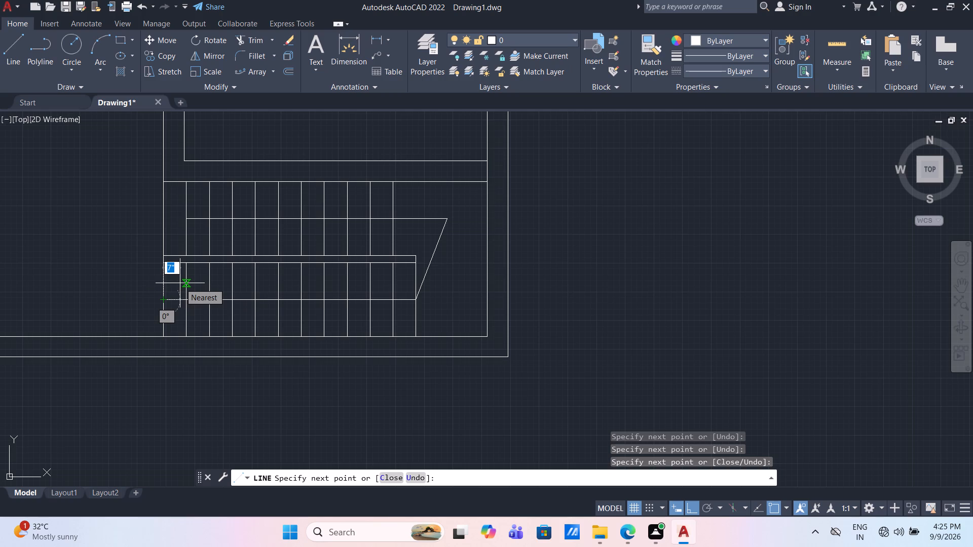
Continue with an arrowhead at the direction line's left end: 4" at 45°, 9" straight down, and back to the tip.
text(4")
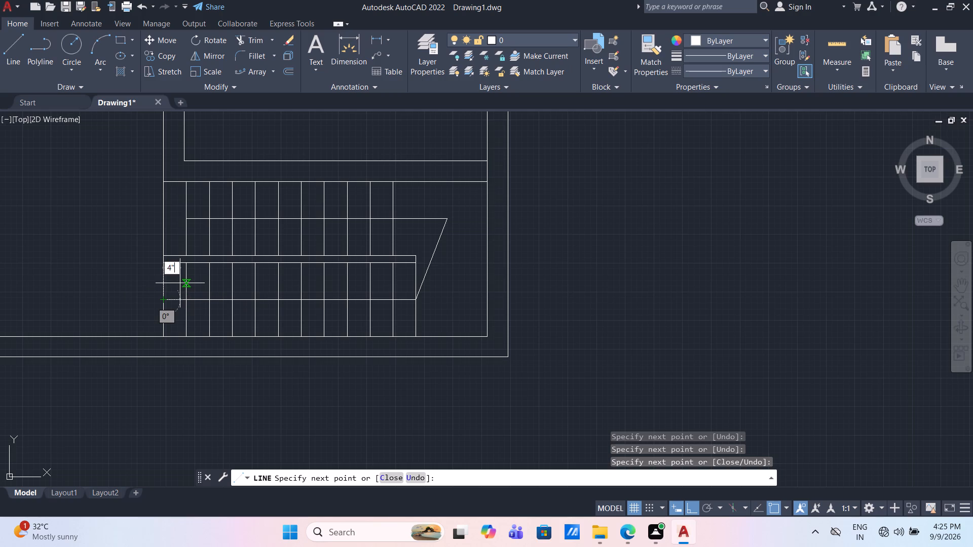
key(shift+less)
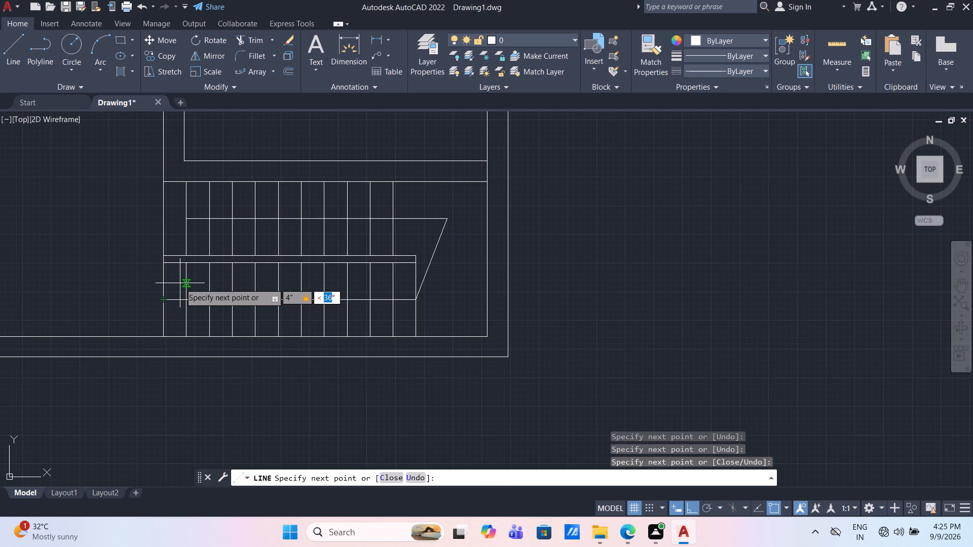
text(45)
key(Return)
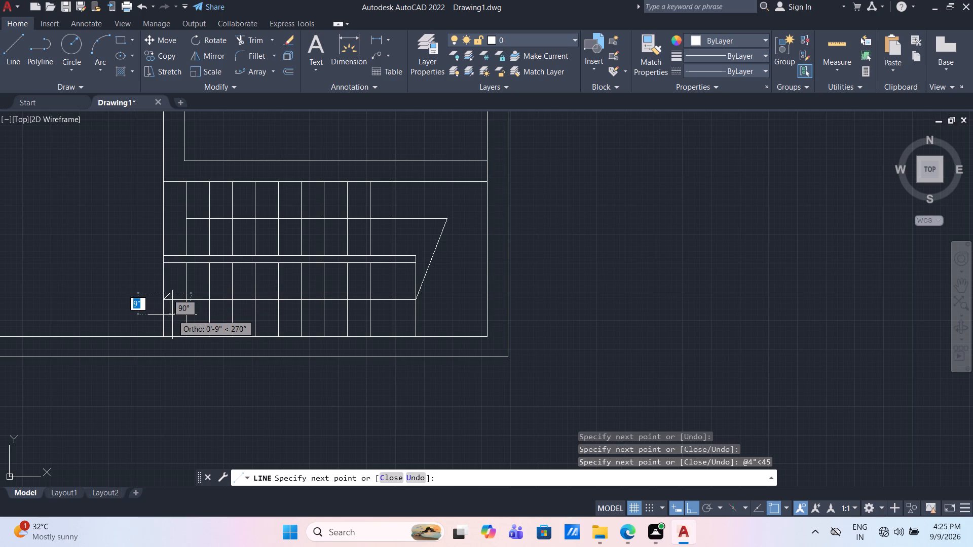
key(9)
key(shift+quotedbl)
key(Return)
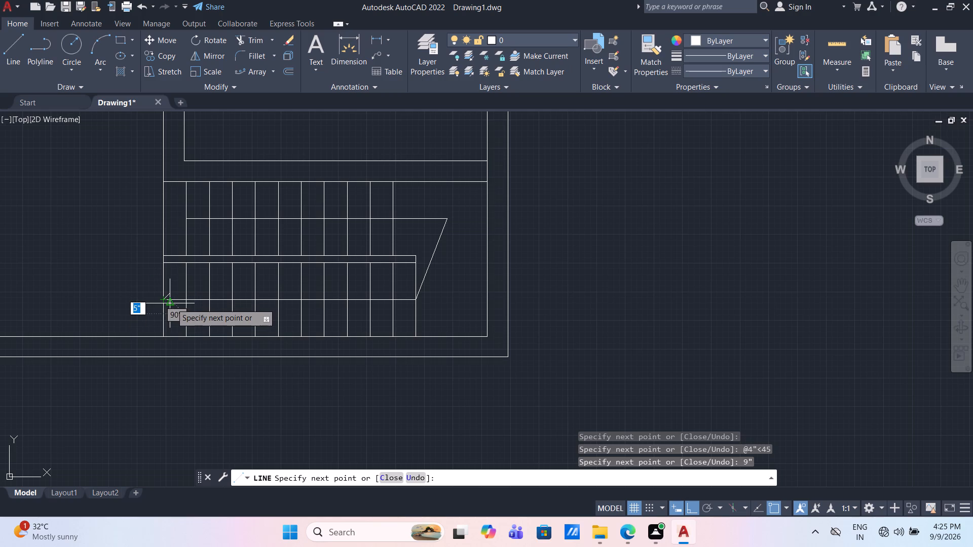
click(163, 302)
key(Escape)
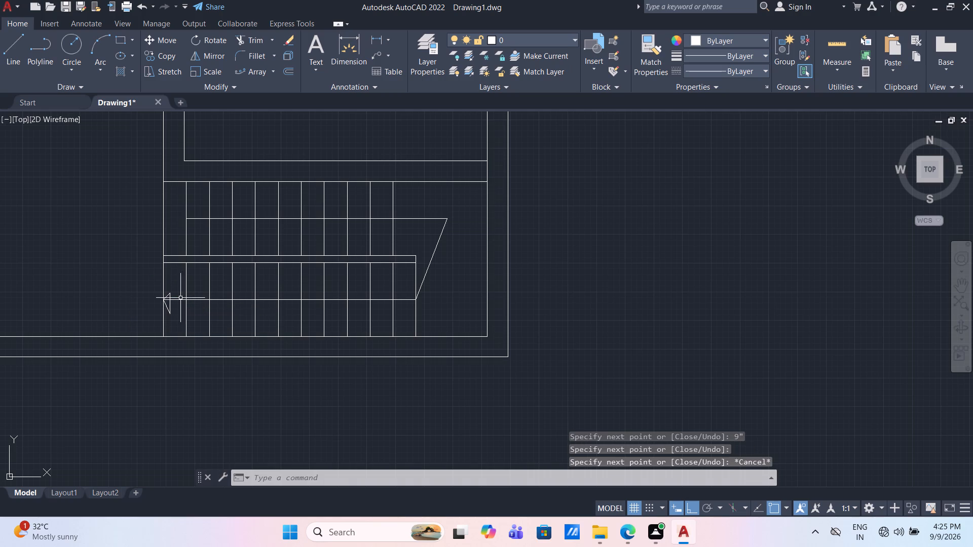
Measure the arrowhead's vertical side from its upper corner to the direction line with a trial dimension.
scroll(178, 309, up, 5)
middle_drag(161, 279, 162, 279)
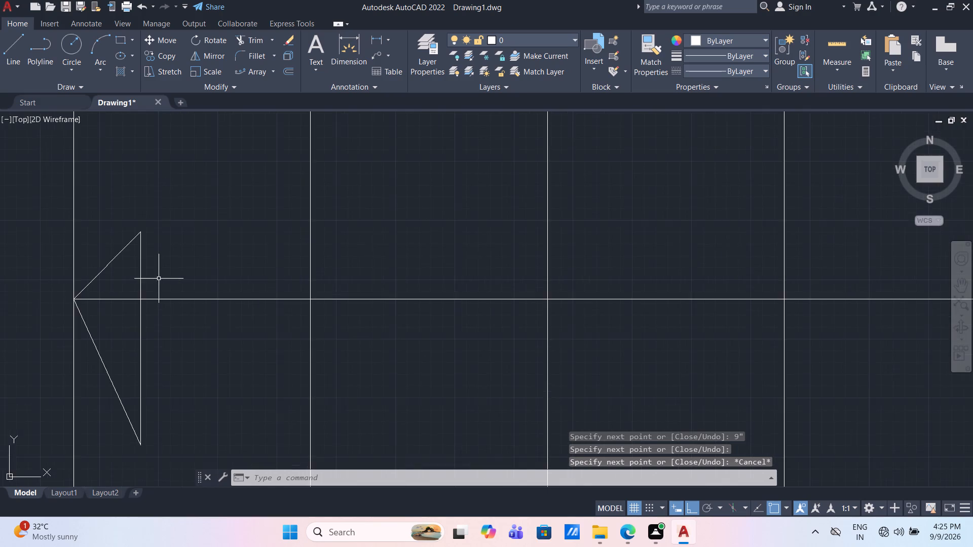
middle_drag(162, 279, 222, 257)
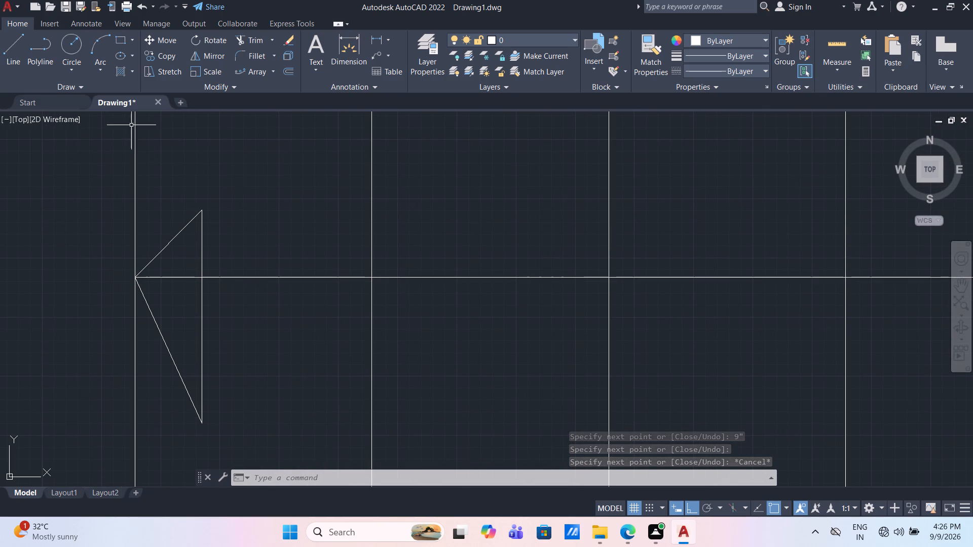
drag(345, 47, 343, 54)
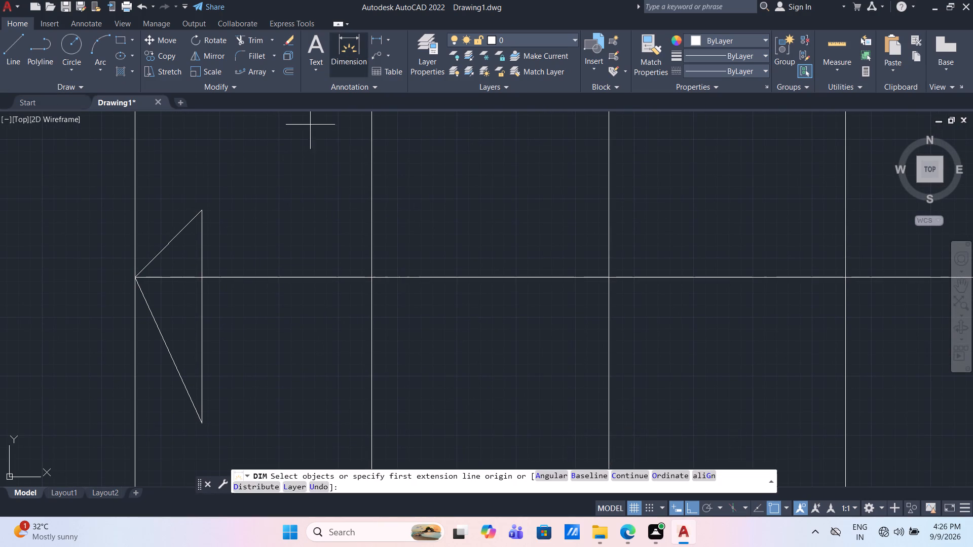
click(202, 213)
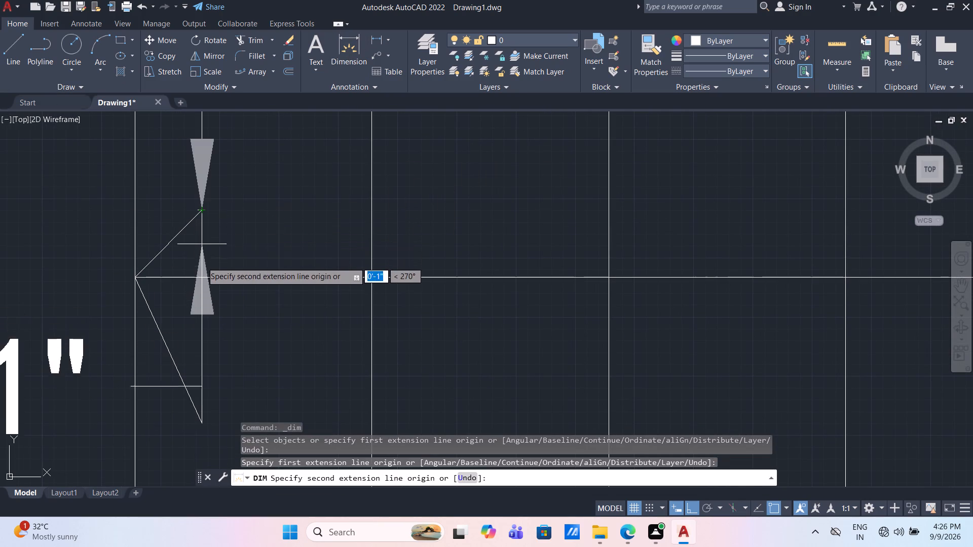
click(201, 278)
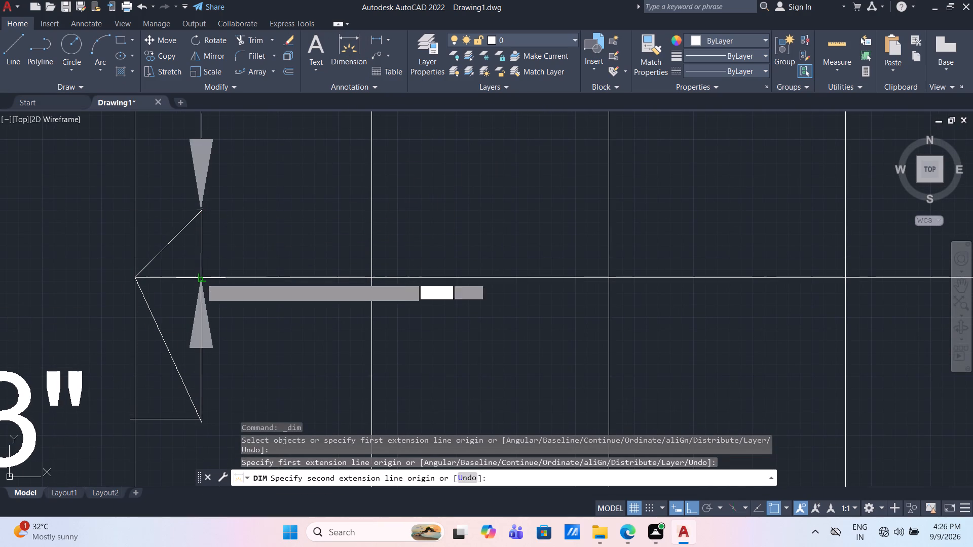
key(Escape)
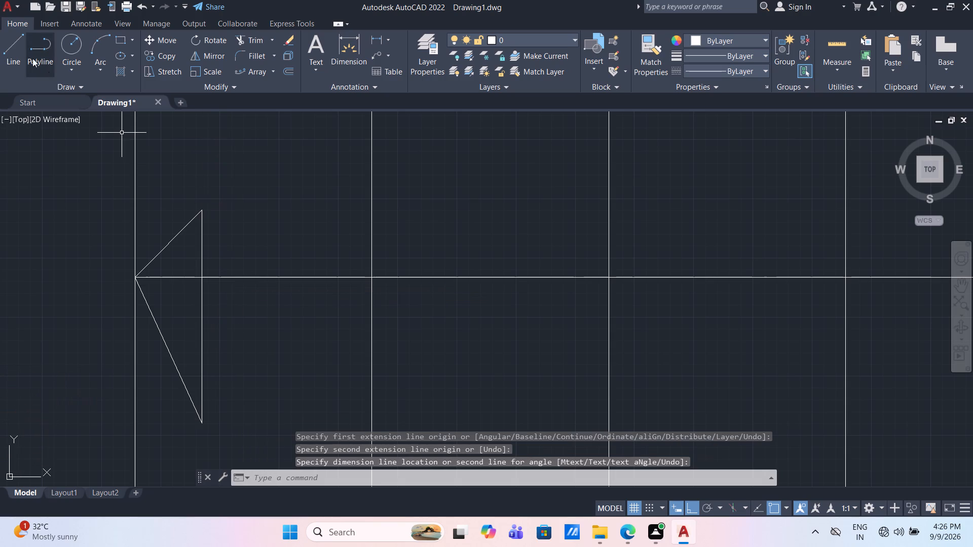
Draw the arrowhead's lower half: 3" down from where its vertical side crosses the direction line, and back to the tip.
click(12, 50)
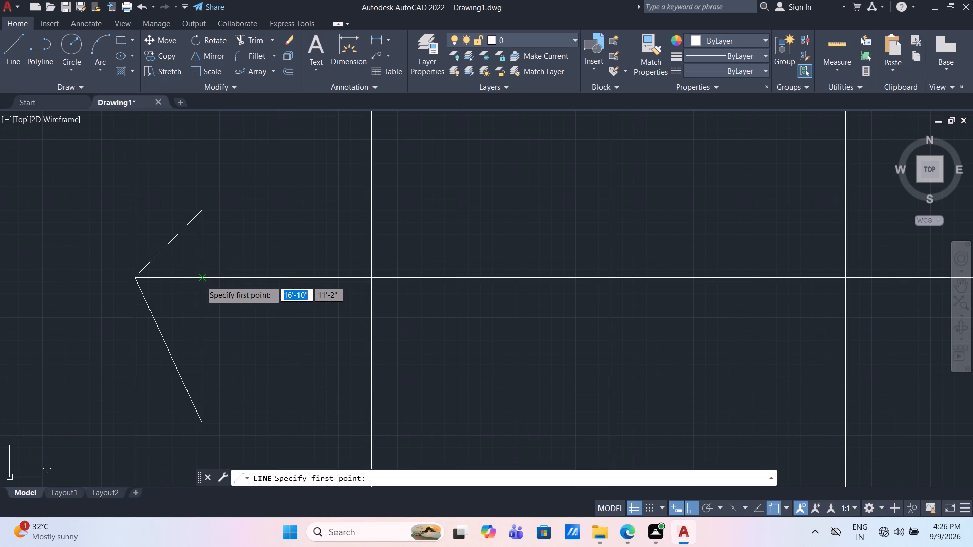
click(201, 281)
key(3)
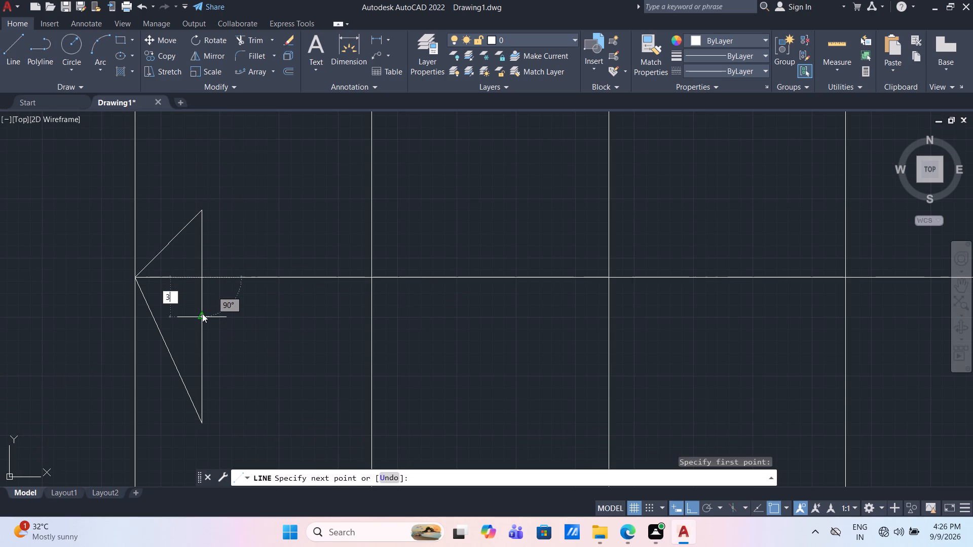
key(shift+quotedbl)
key(Return)
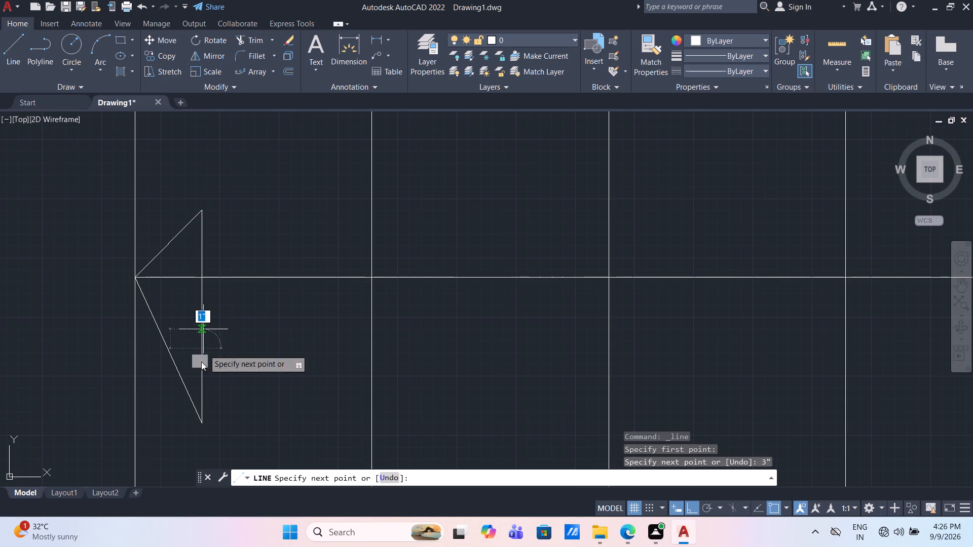
click(136, 277)
key(Escape)
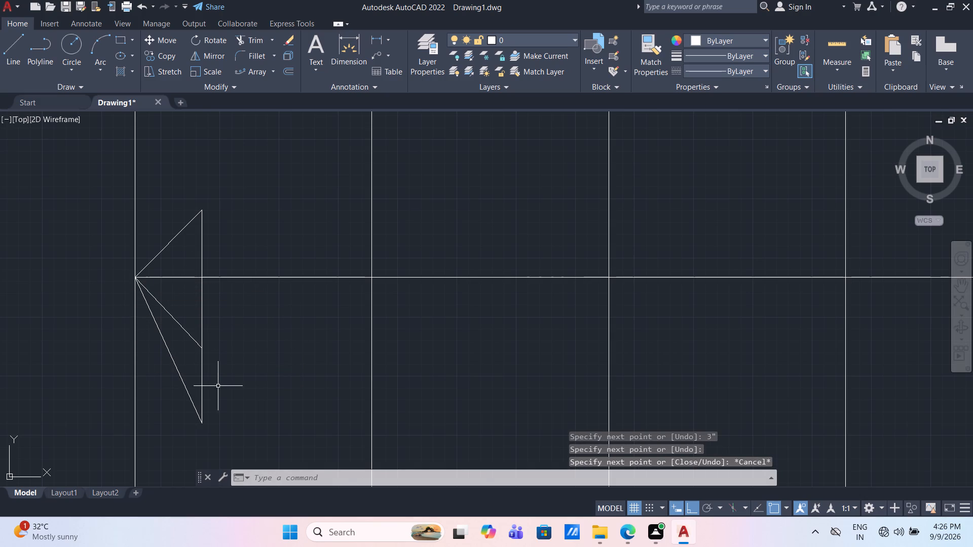
Delete the arrowhead's 9" vertical line and the long sloping line from its lower end to the tip.
click(223, 382)
click(174, 380)
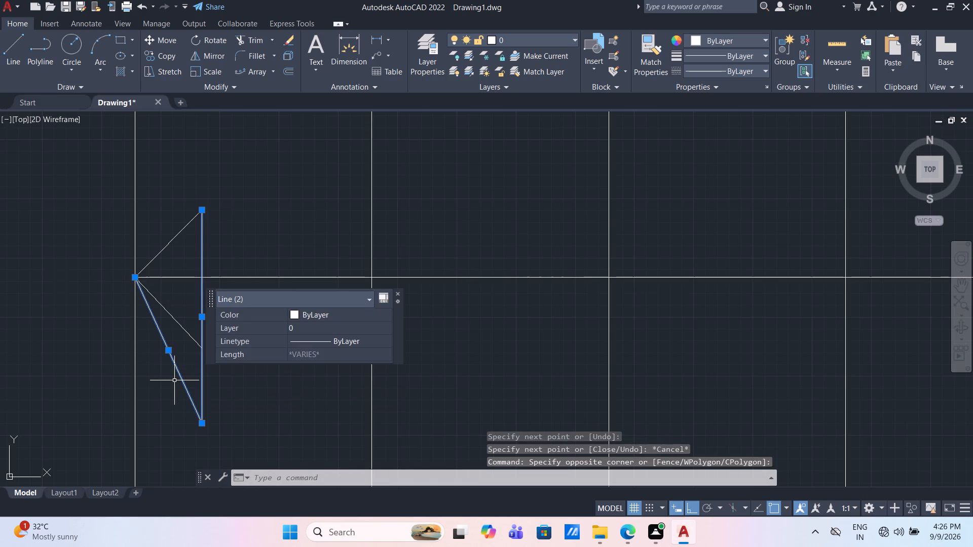
key(Delete)
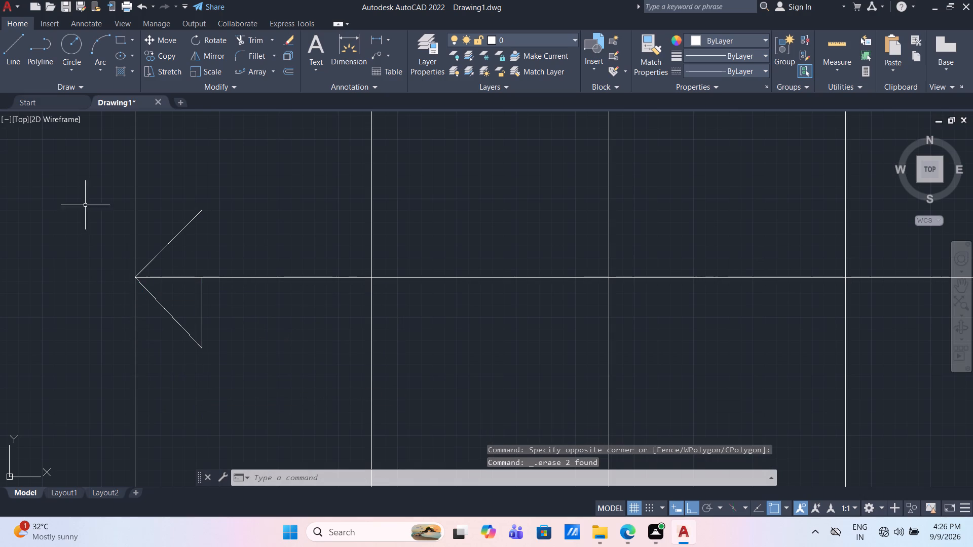
Draw a vertical line from the arrowhead's upper corner down to the direction line to close its upper half.
click(14, 47)
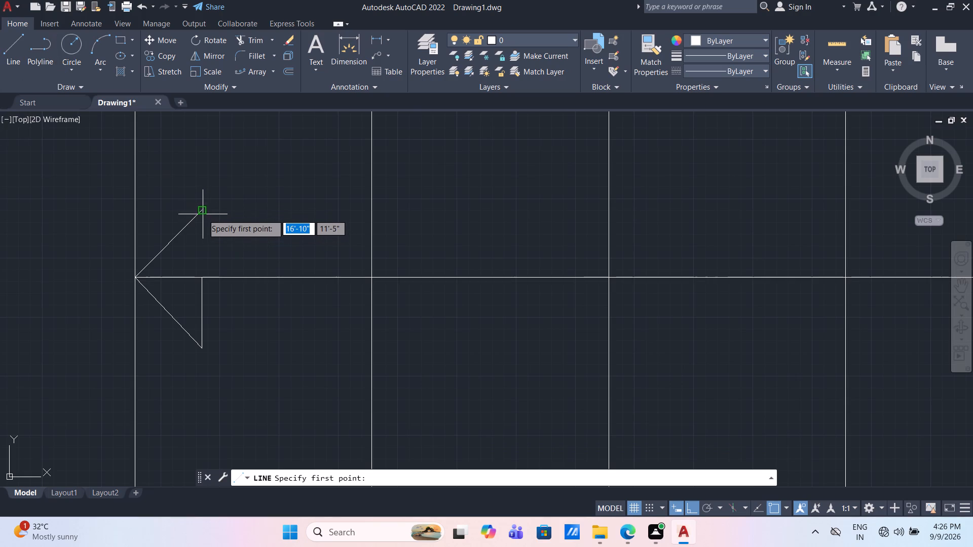
click(203, 212)
click(201, 281)
key(Delete)
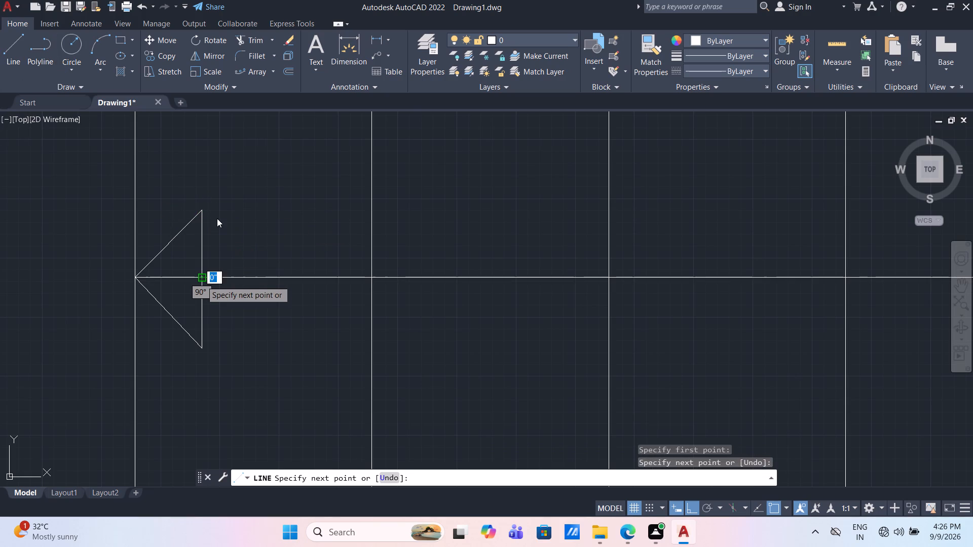
key(Delete)
key(Escape)
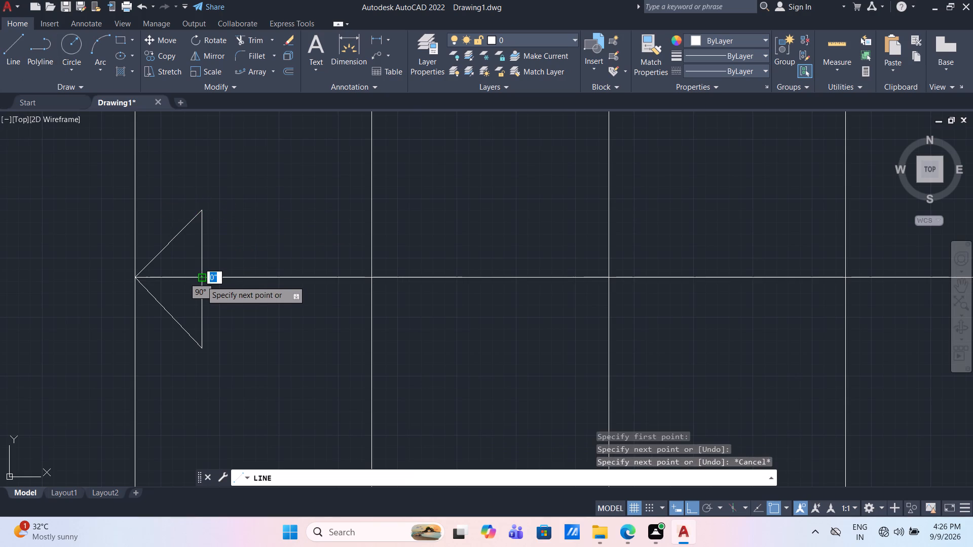
Draw a line continuing the upper flight's direction line from the first riser to the wall line at the stair's start.
key(Escape)
scroll(243, 186, down, 3)
middle_drag(239, 167, 247, 332)
middle_drag(249, 218, 245, 256)
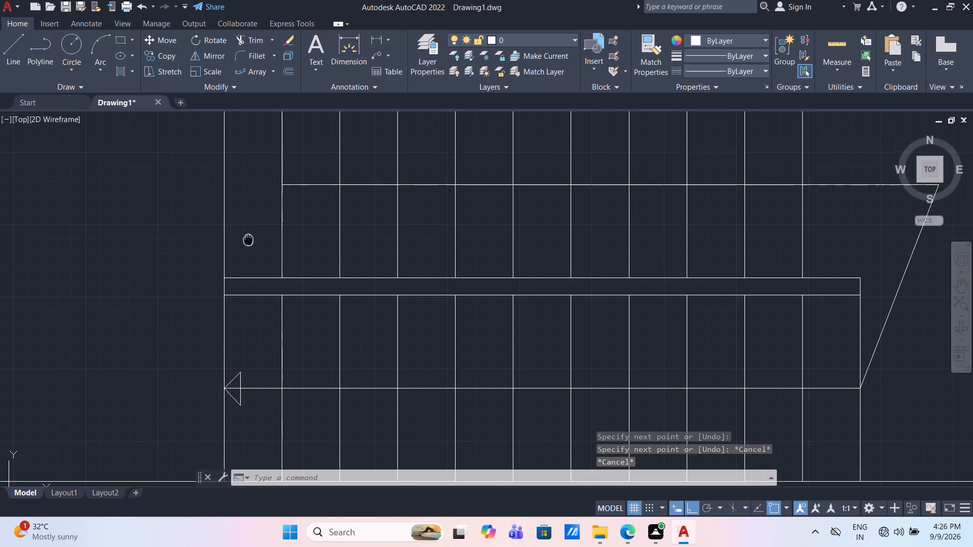
middle_drag(245, 256, 239, 280)
click(1, 53)
click(14, 53)
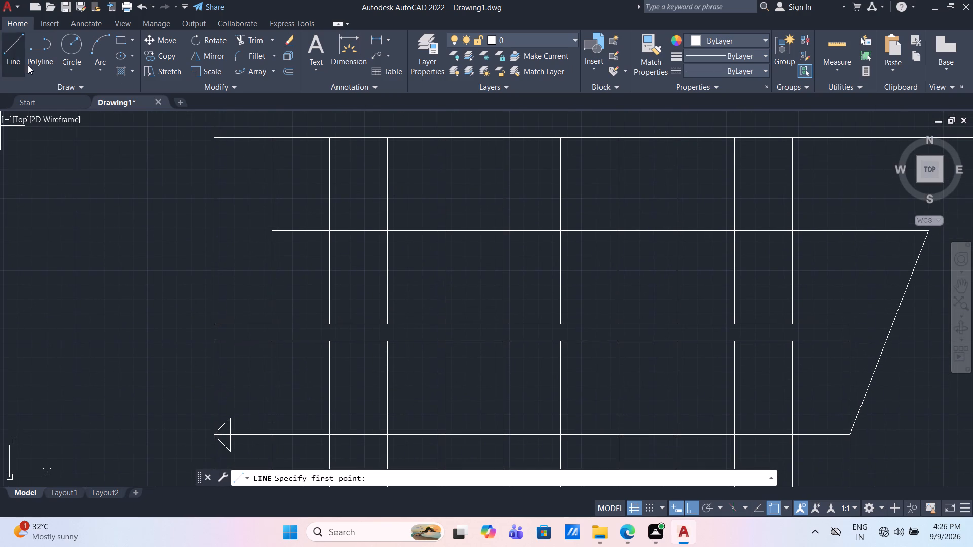
click(273, 233)
click(213, 232)
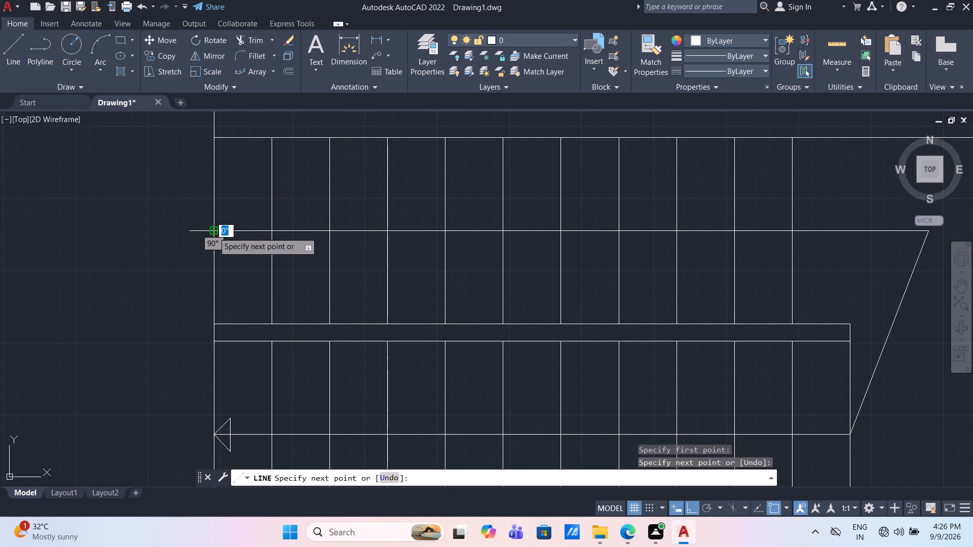
key(Escape)
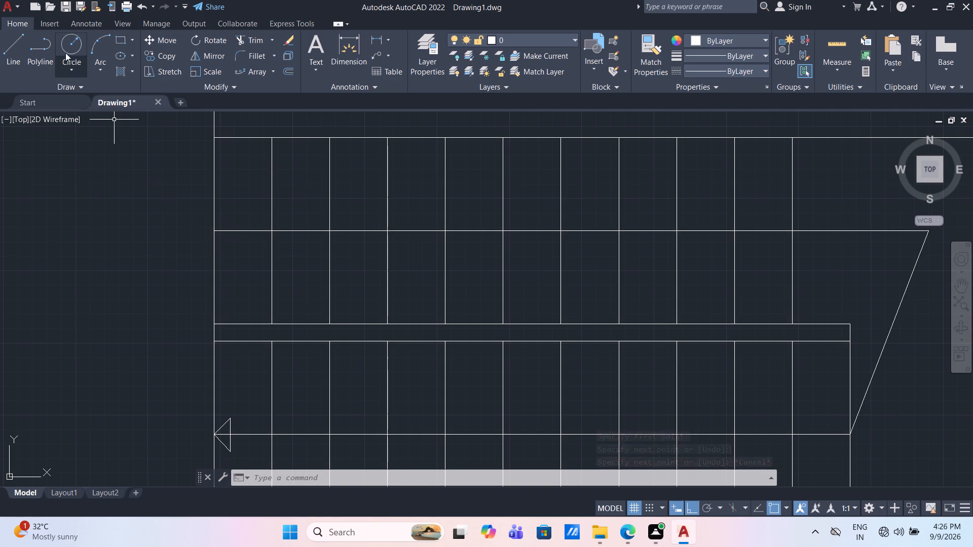
Draw a circle of 3" radius centred on the wall-side end of the upper flight's direction line.
click(78, 48)
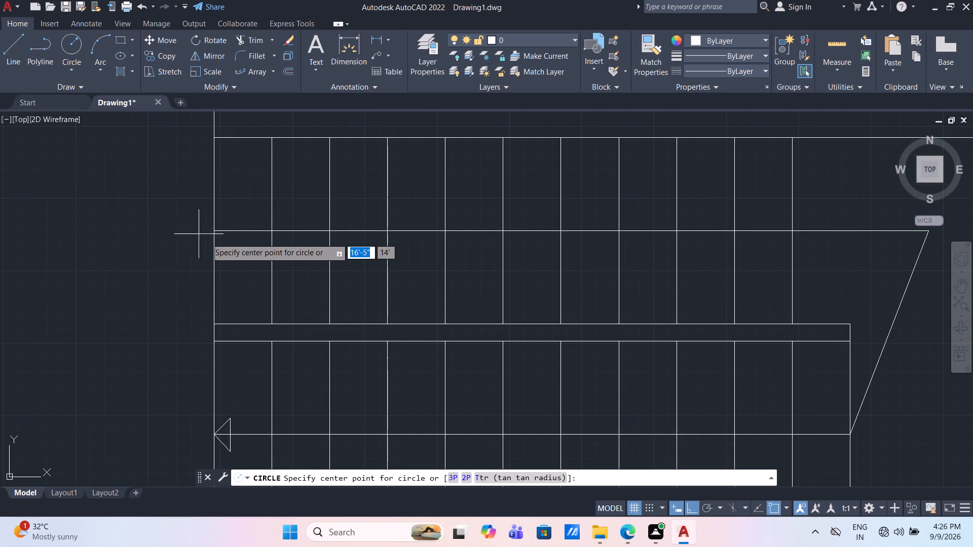
click(213, 232)
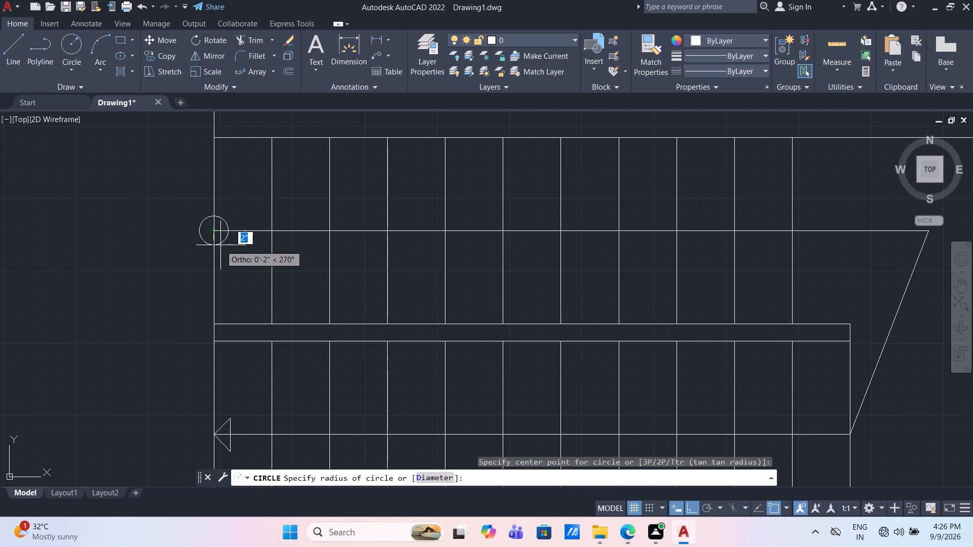
text(3")
key(Return)
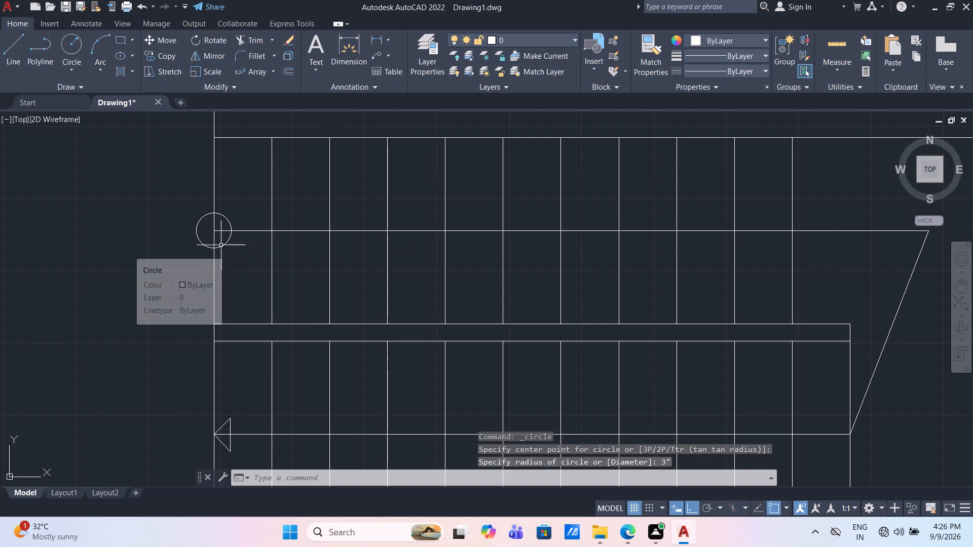
Extend the lower flight's direction line across the landing to the inner face of the outer wall.
scroll(261, 272, down, 3)
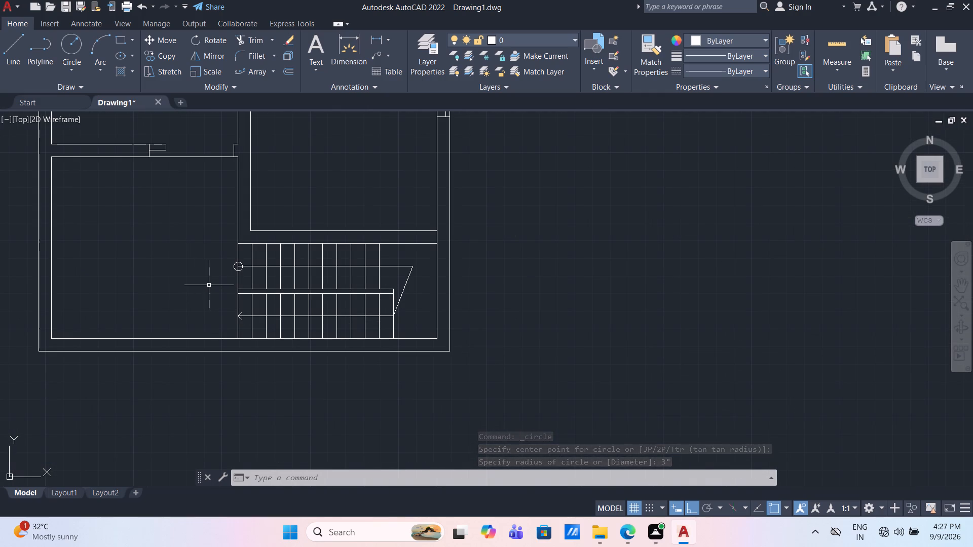
scroll(406, 305, up, 1)
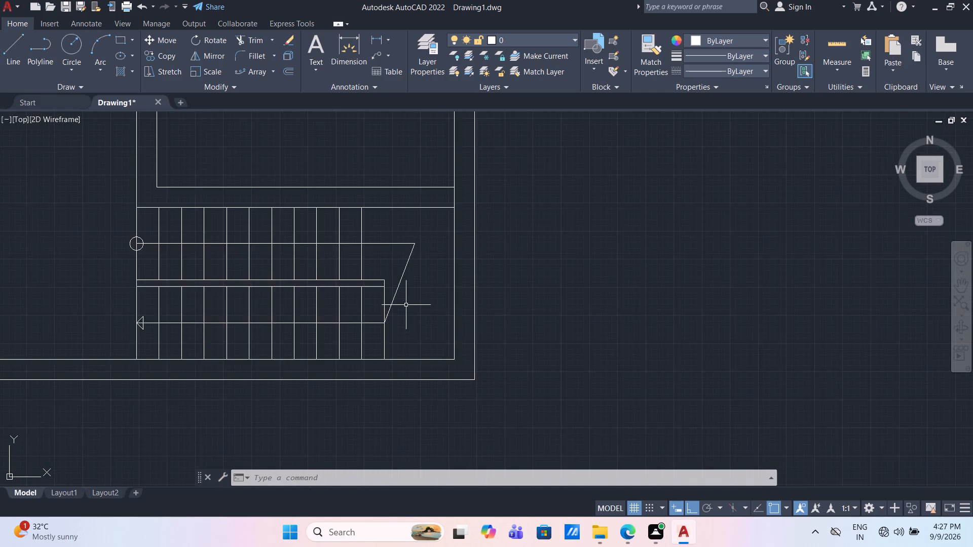
scroll(406, 305, up, 1)
middle_drag(402, 305, 280, 280)
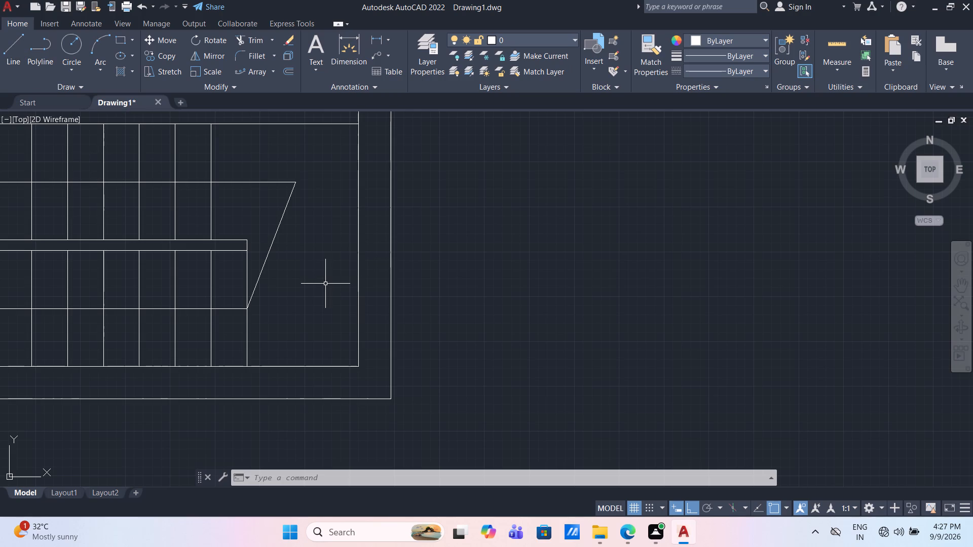
text(ex)
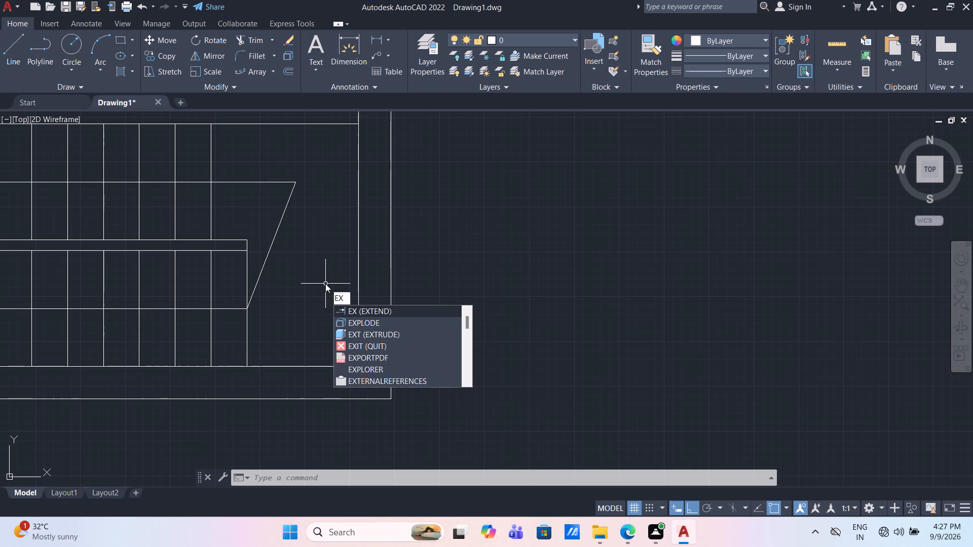
key(Return)
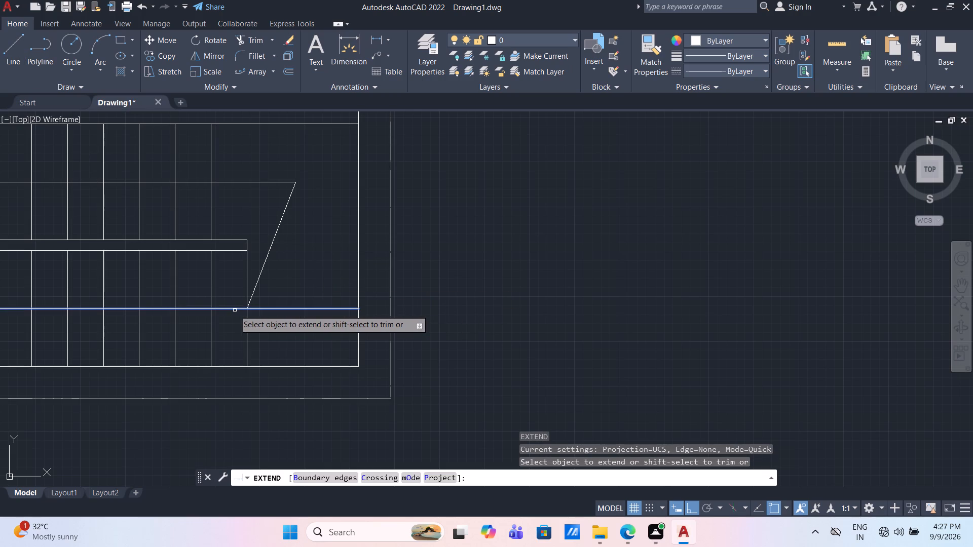
click(235, 310)
key(Escape)
Delete the sloping line that joins the two flights' direction lines at the landing.
drag(308, 260, 298, 255)
click(260, 220)
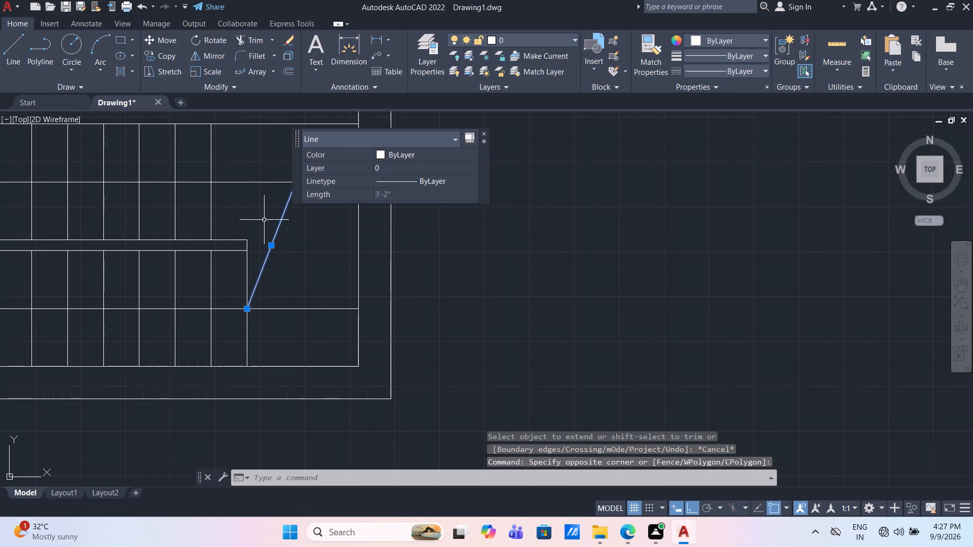
key(Delete)
Draw a vertical line on the landing from the end of the upper direction line down to the lower direction line.
click(13, 40)
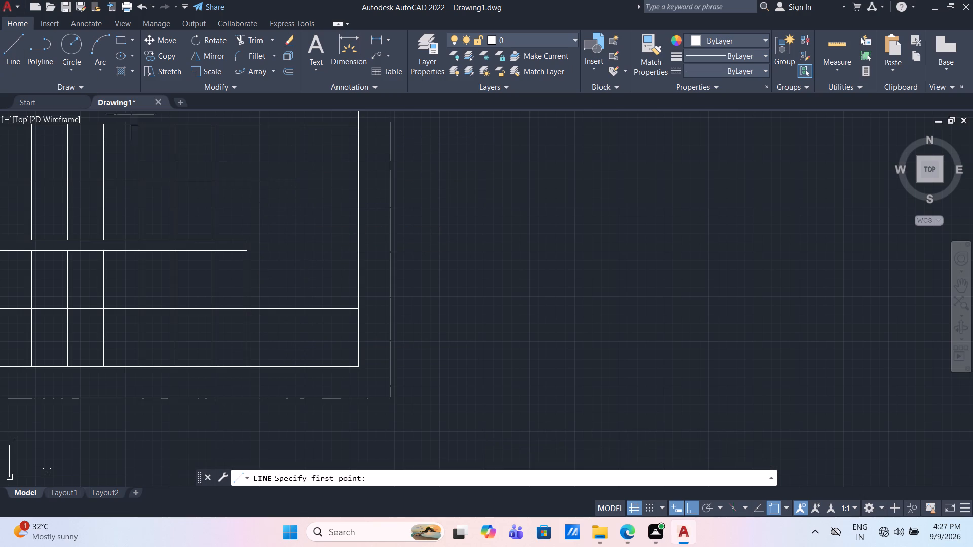
click(297, 183)
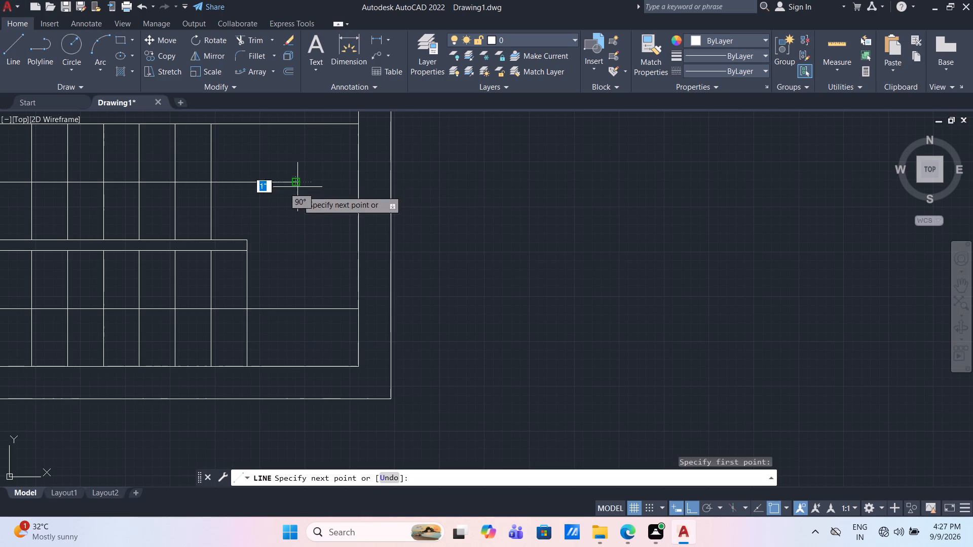
click(295, 310)
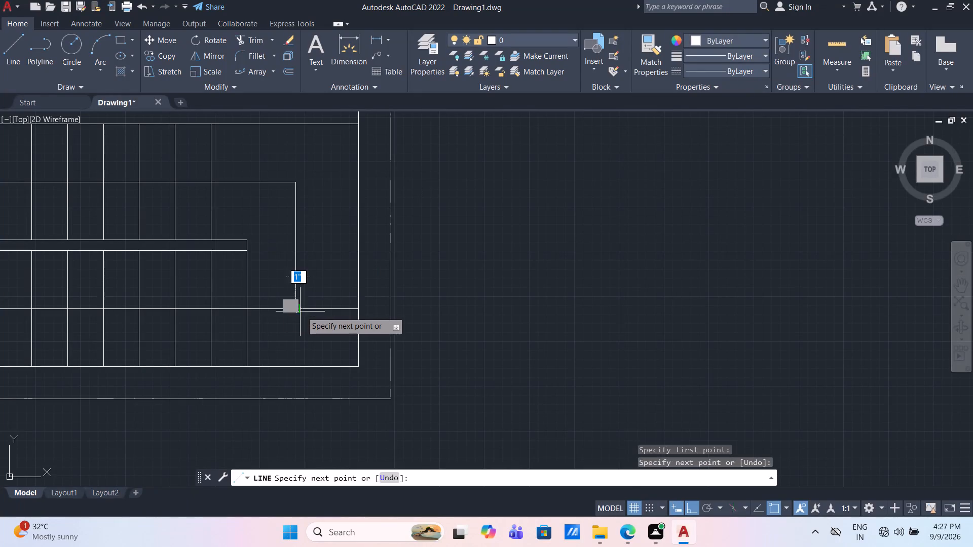
key(Escape)
Trim the part of the lower direction line that runs past the vertical connecting line to the outer wall.
click(317, 319)
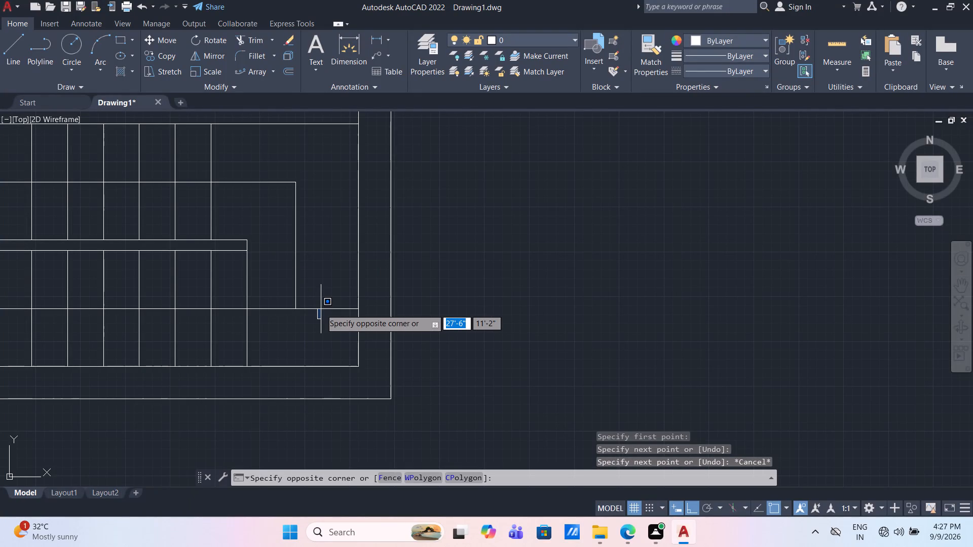
click(322, 304)
click(322, 308)
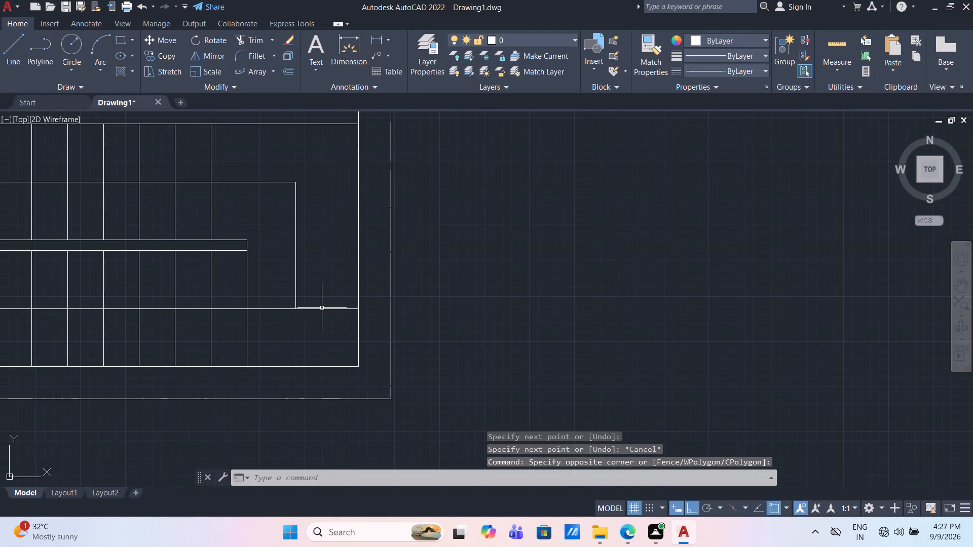
key(Escape)
text(tr)
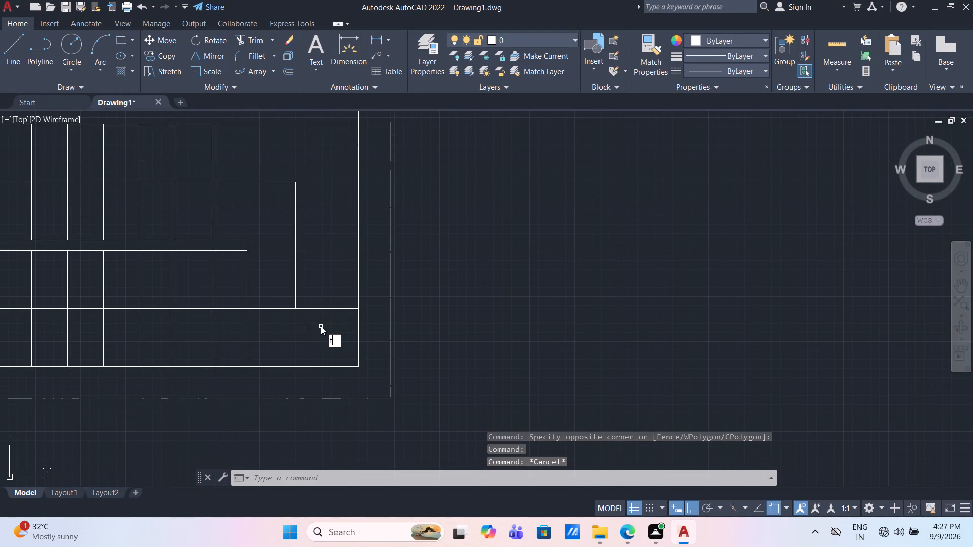
key(Return)
click(321, 326)
click(325, 297)
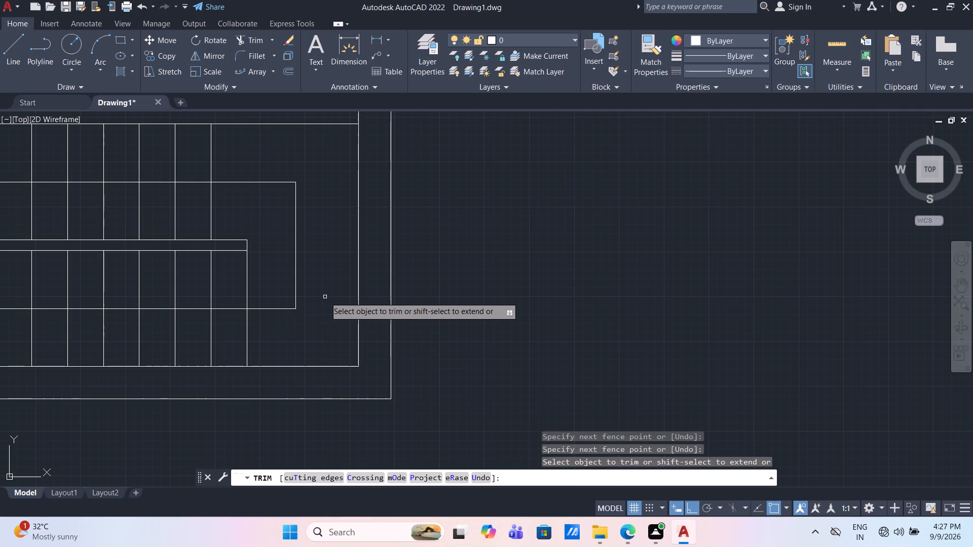
scroll(325, 297, down, 2)
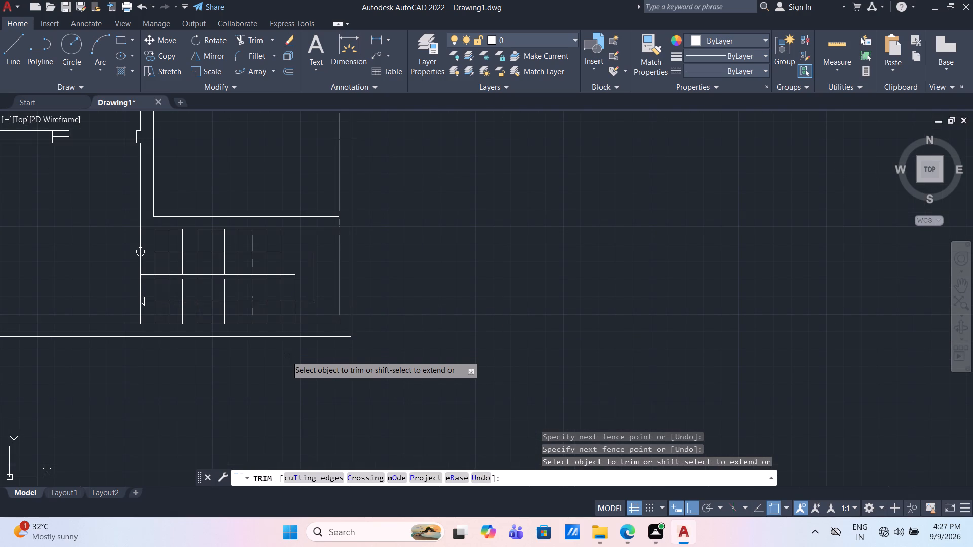
scroll(442, 205, down, 4)
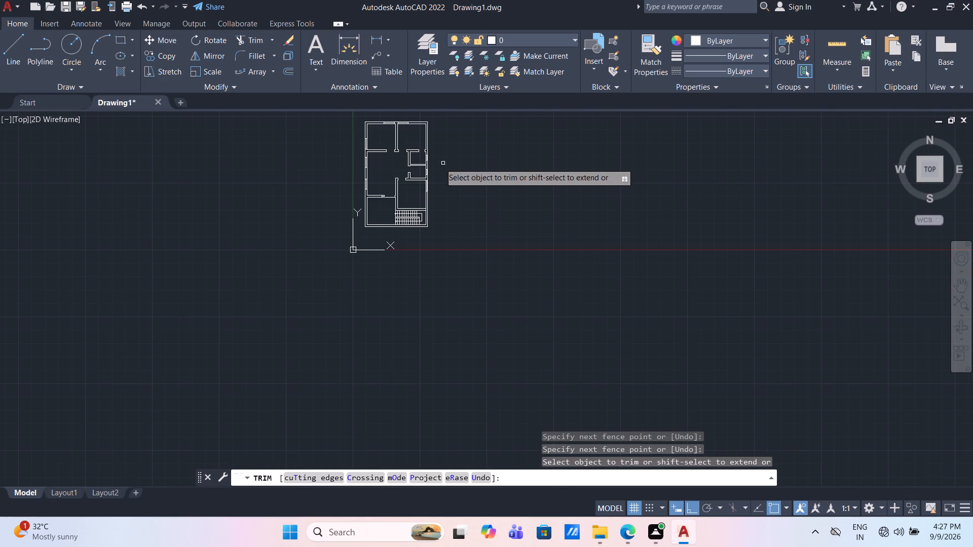
scroll(424, 167, up, 2)
key(Escape)
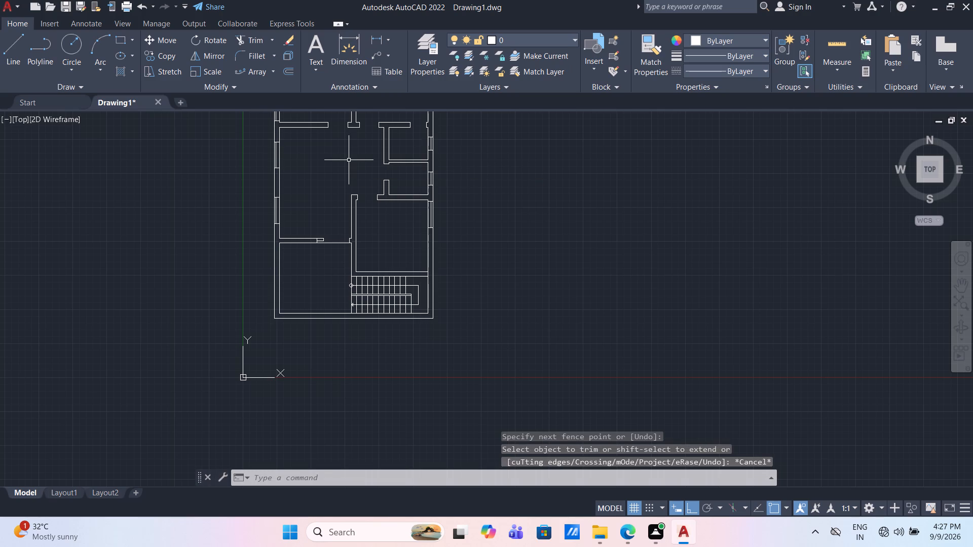
Offset the top and left inner wall lines of the plan's upper-left room 2' into the room.
middle_drag(293, 180, 304, 289)
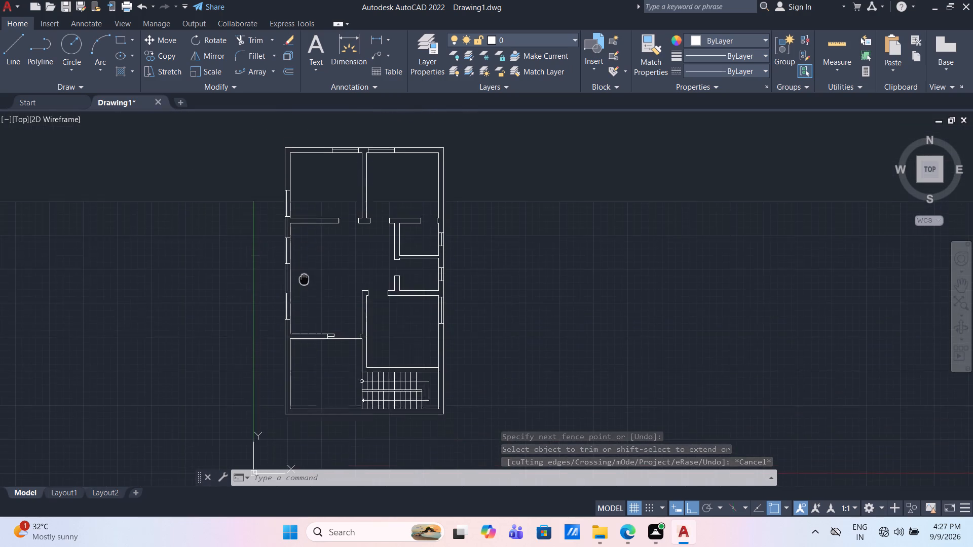
middle_drag(304, 289, 303, 298)
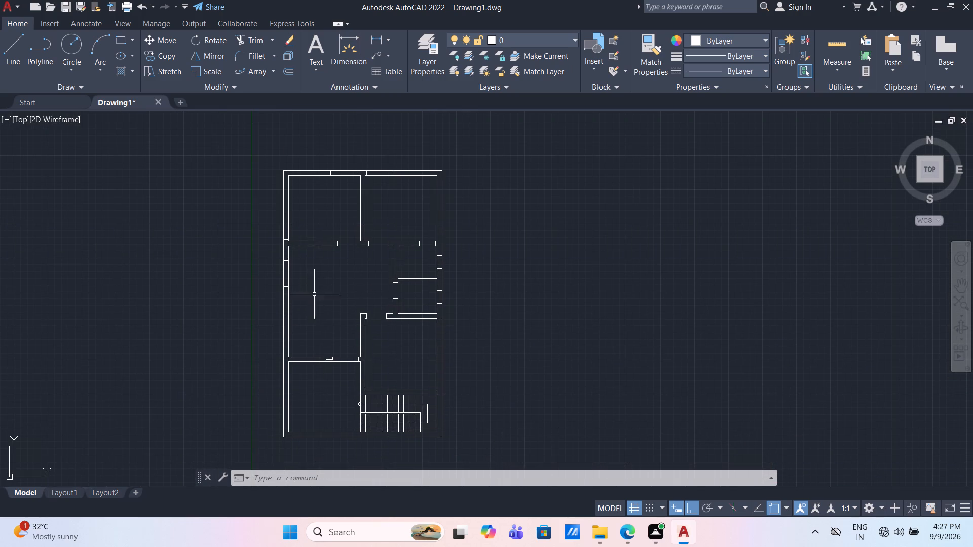
scroll(330, 197, up, 2)
middle_drag(329, 197, 329, 197)
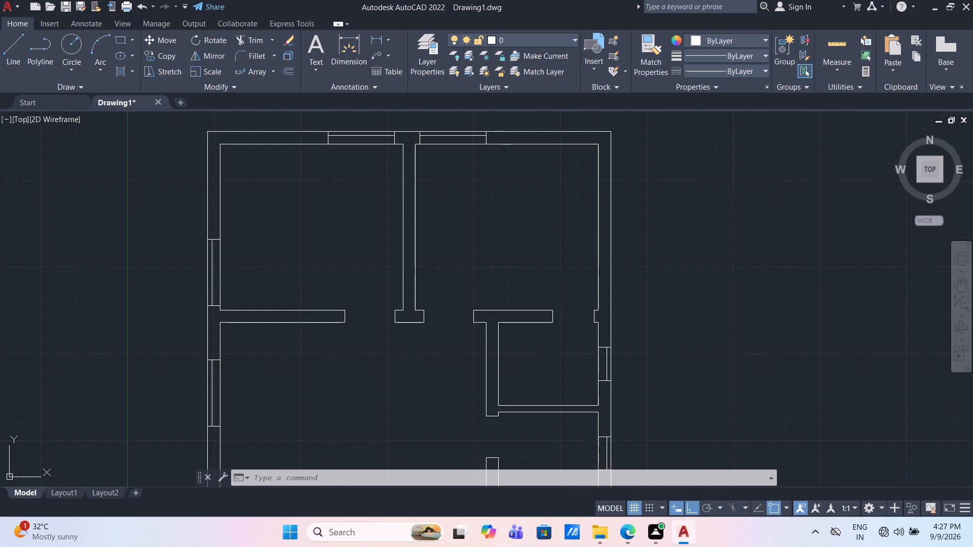
middle_drag(329, 197, 321, 290)
middle_drag(300, 282, 295, 278)
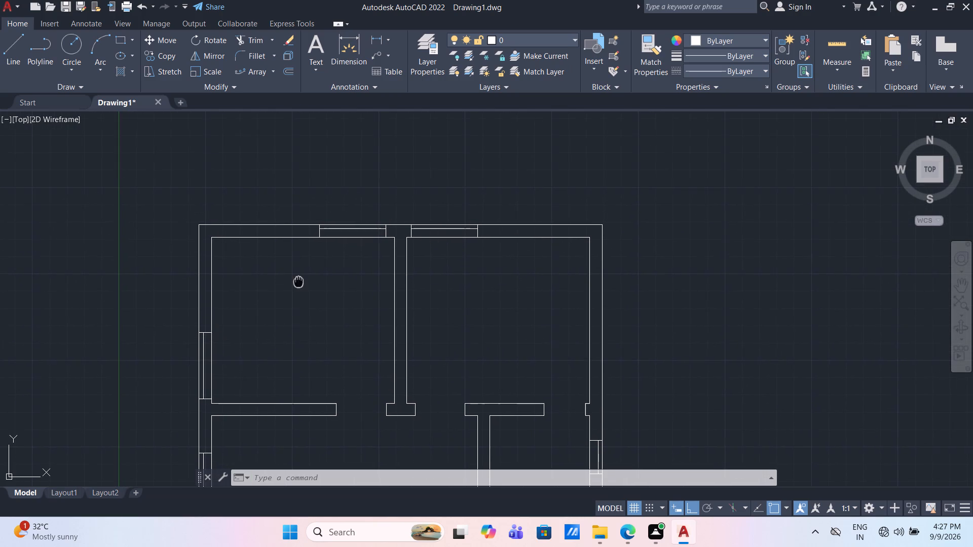
middle_drag(295, 278, 293, 276)
key(o)
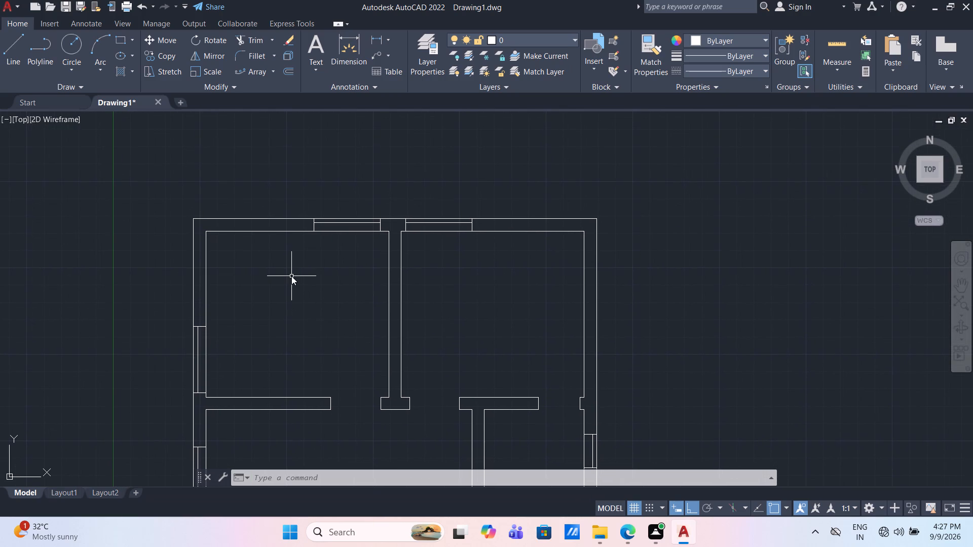
key(Return)
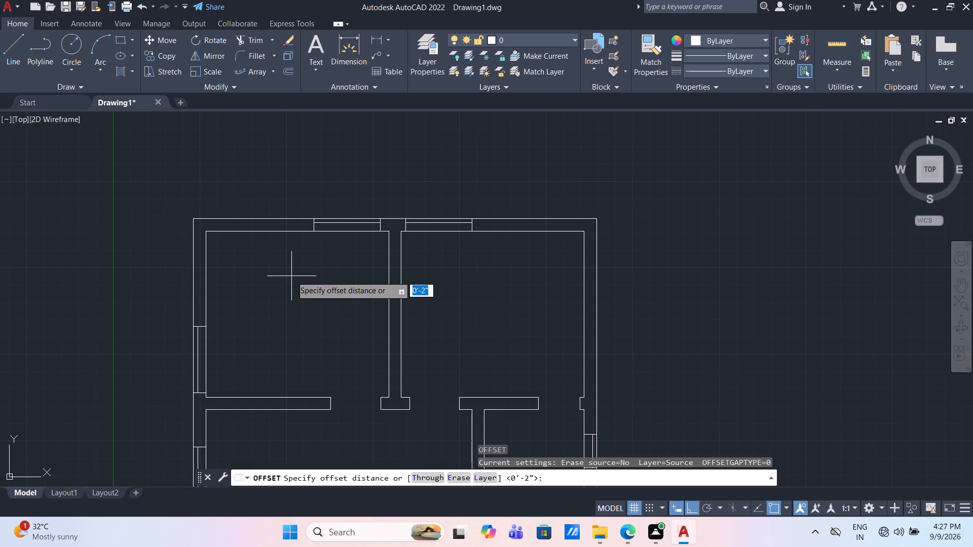
text(2')
key(Return)
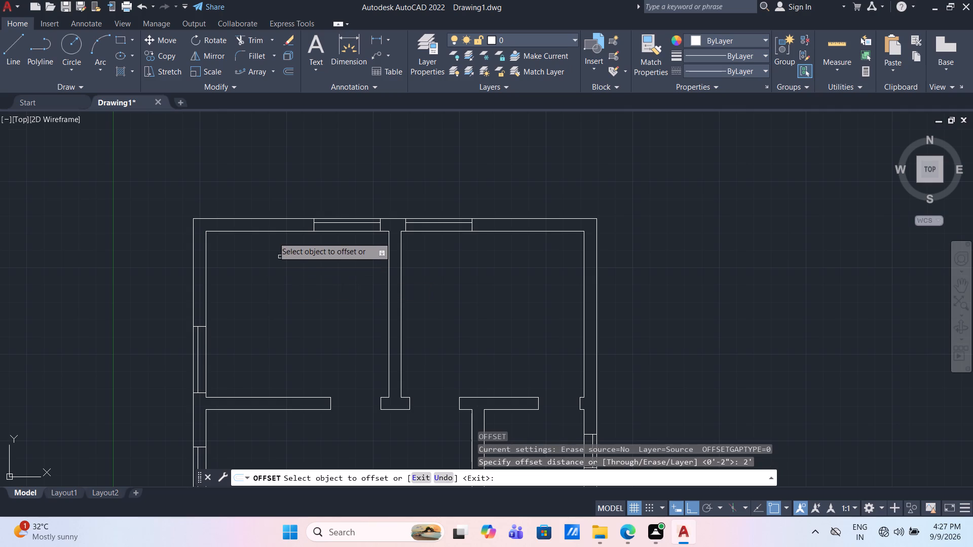
click(276, 231)
click(282, 259)
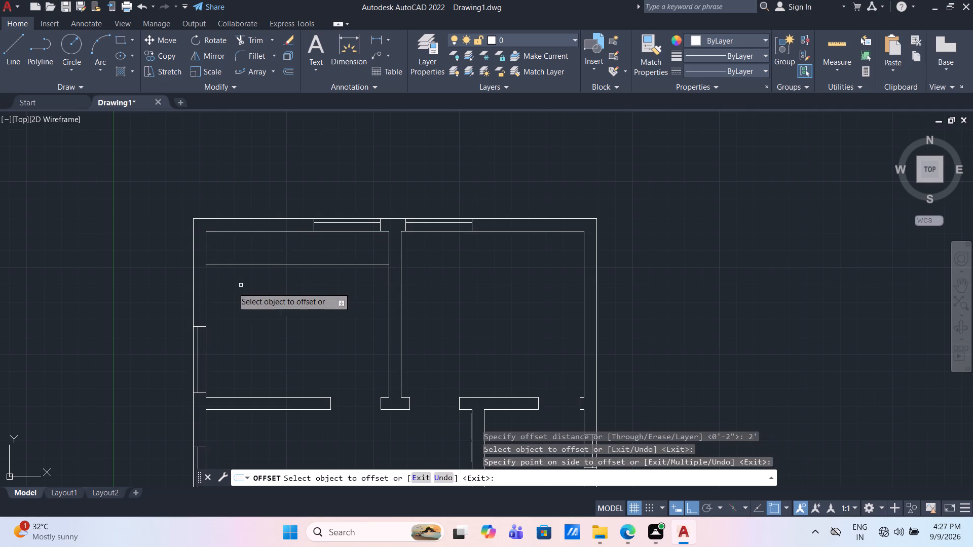
click(206, 292)
click(232, 294)
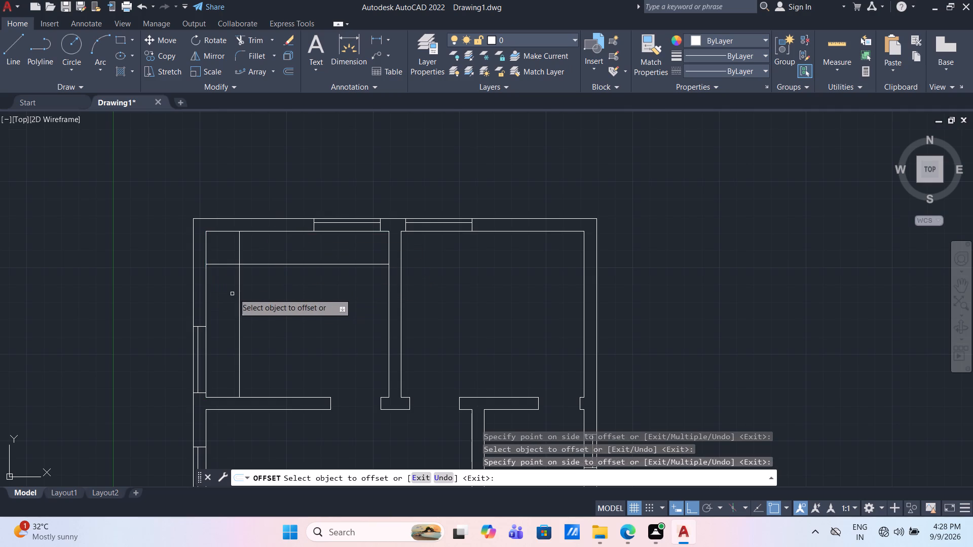
key(Escape)
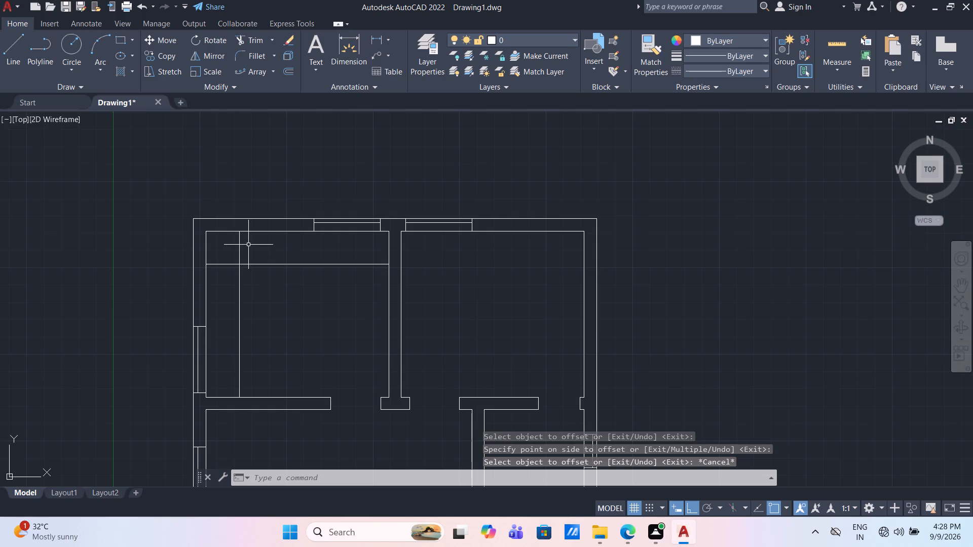
Trim the overlapping ends of the two offset lines in the upper-left room so they meet in a clean corner.
text(tr)
key(Return)
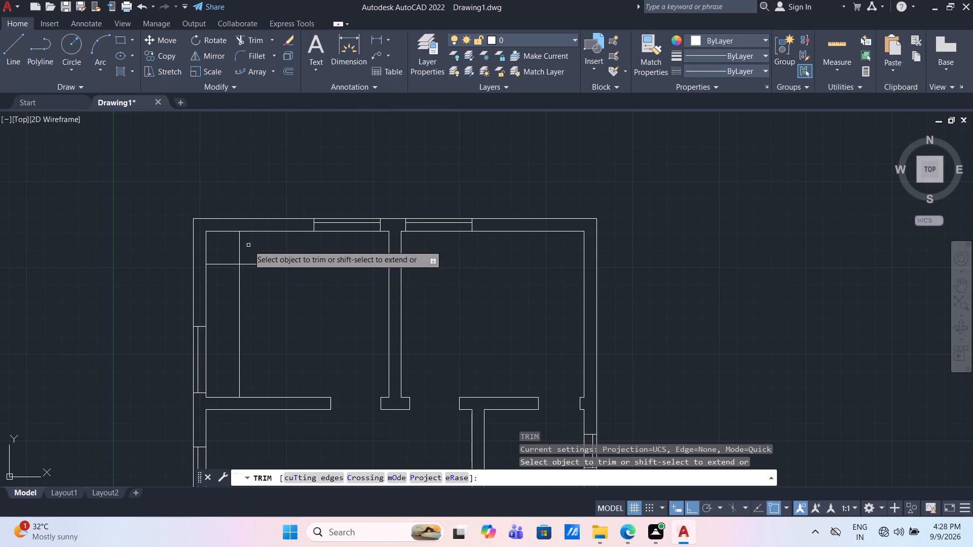
click(248, 245)
click(227, 269)
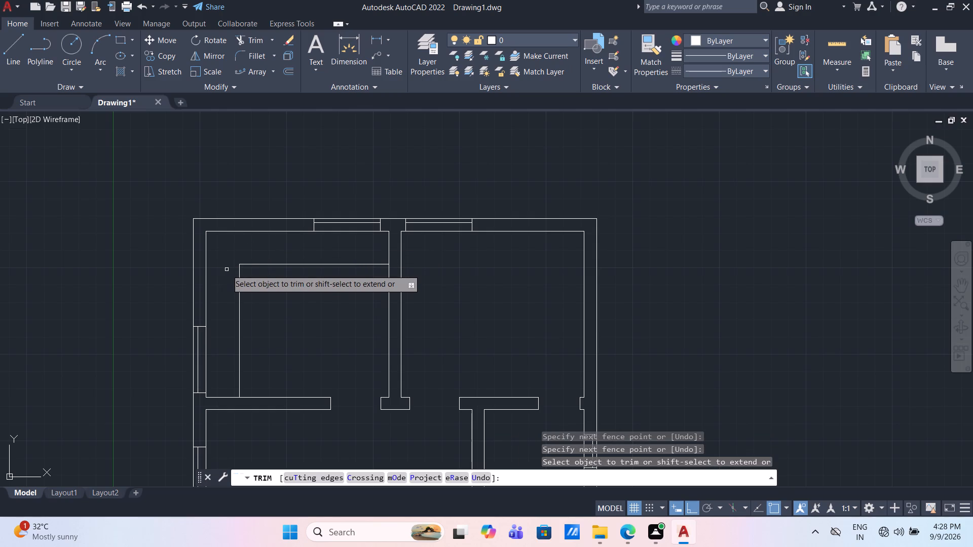
Draw a rectangle 1'6" wide by 3' high in the empty space outside the plan's upper-left corner.
click(120, 42)
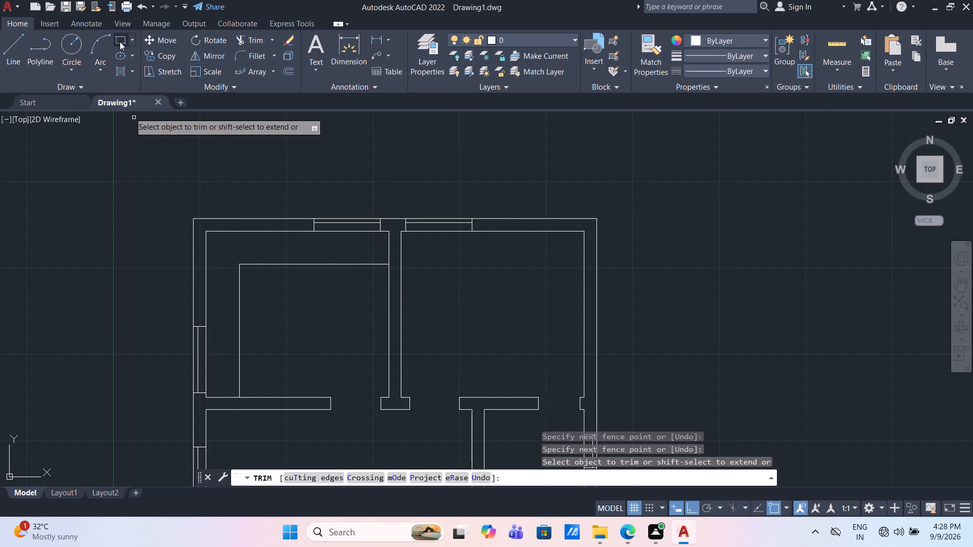
click(126, 157)
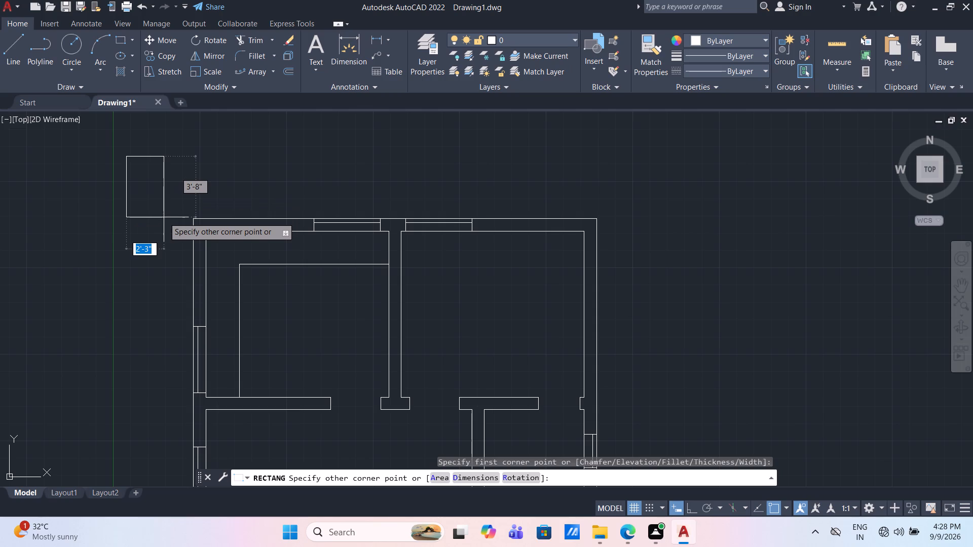
key(1)
key(apostrophe)
text(6")
key(Tab)
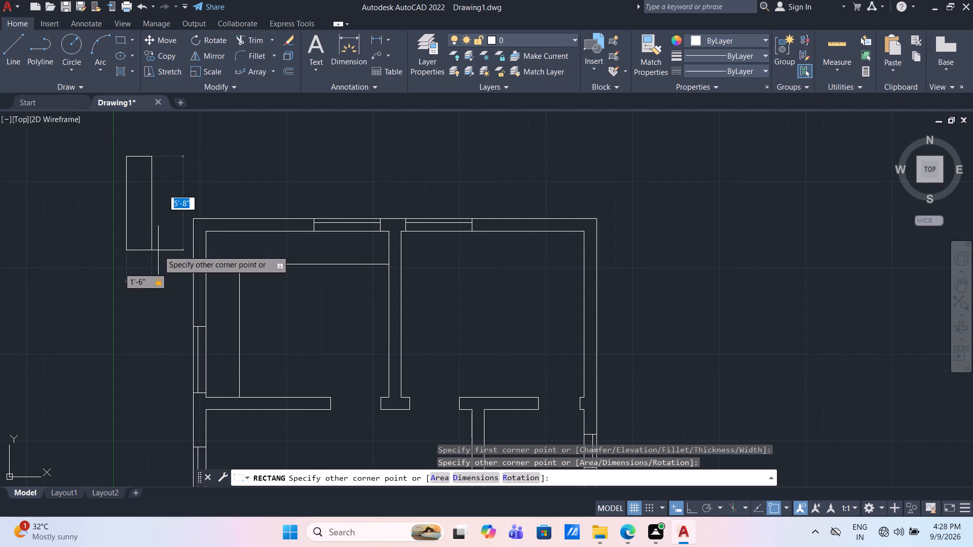
text(3')
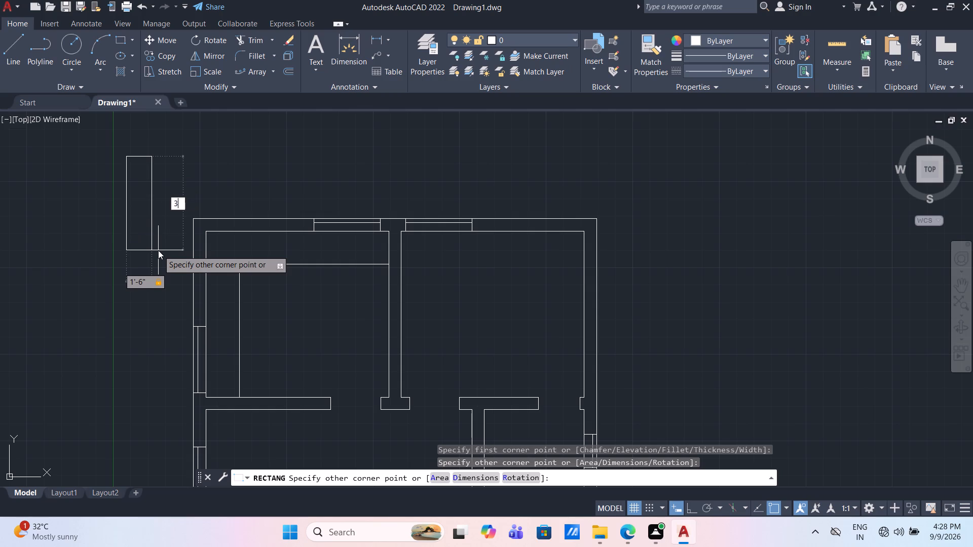
key(Return)
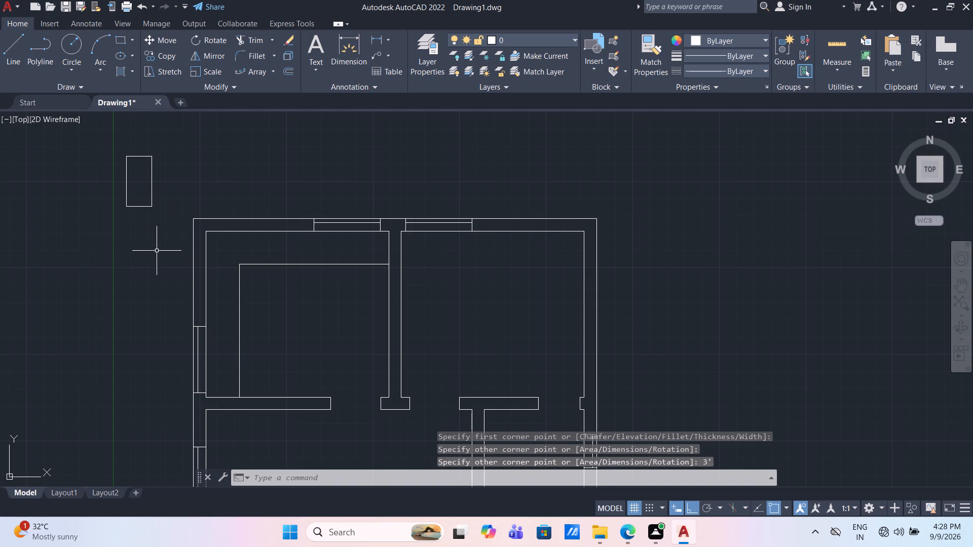
Move the 1'6" by 3' rectangle into the lower end of the left 2' strip in the upper-left room, with Ortho off.
click(149, 206)
key(m)
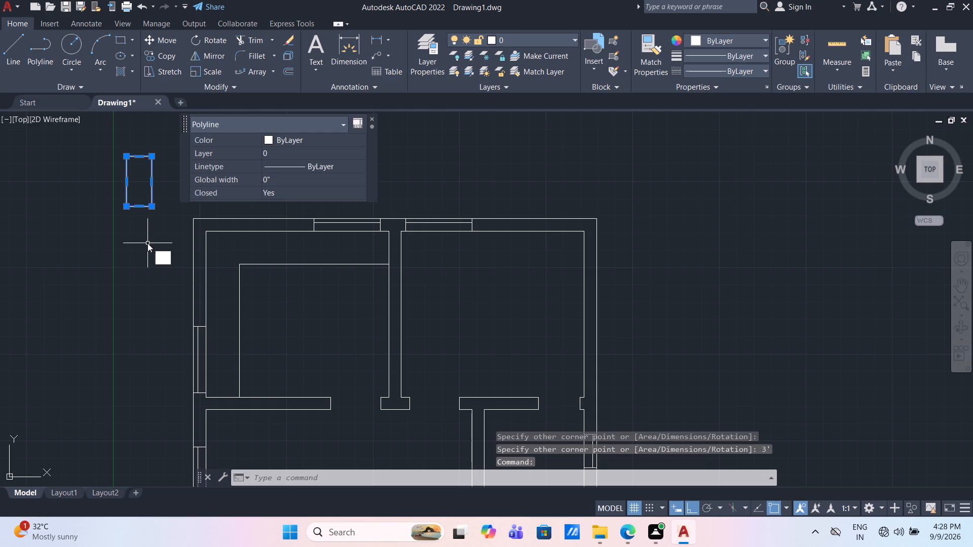
key(Return)
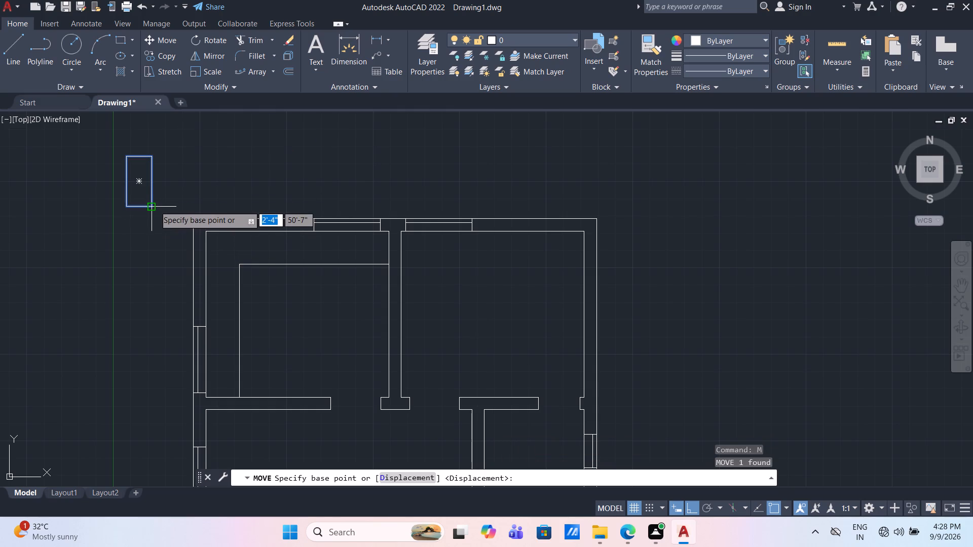
click(154, 206)
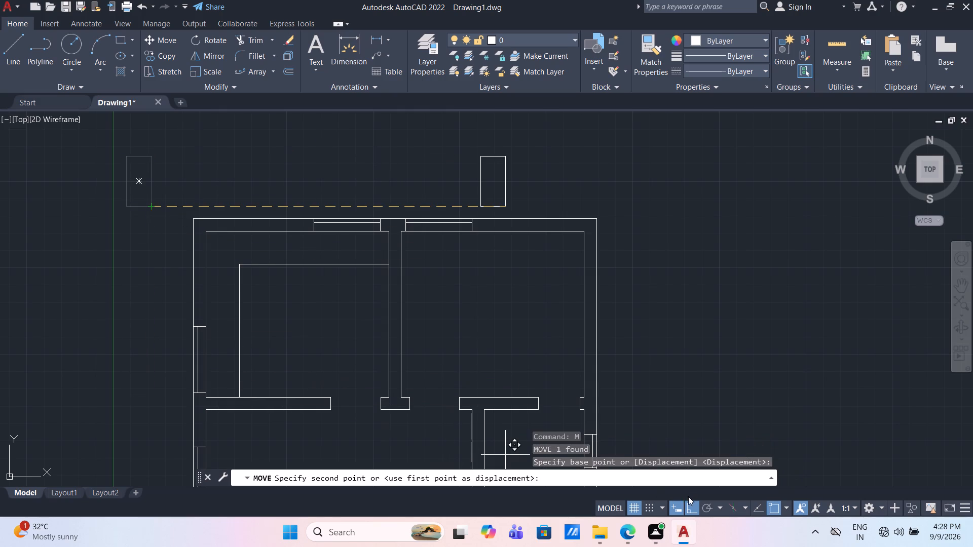
click(690, 512)
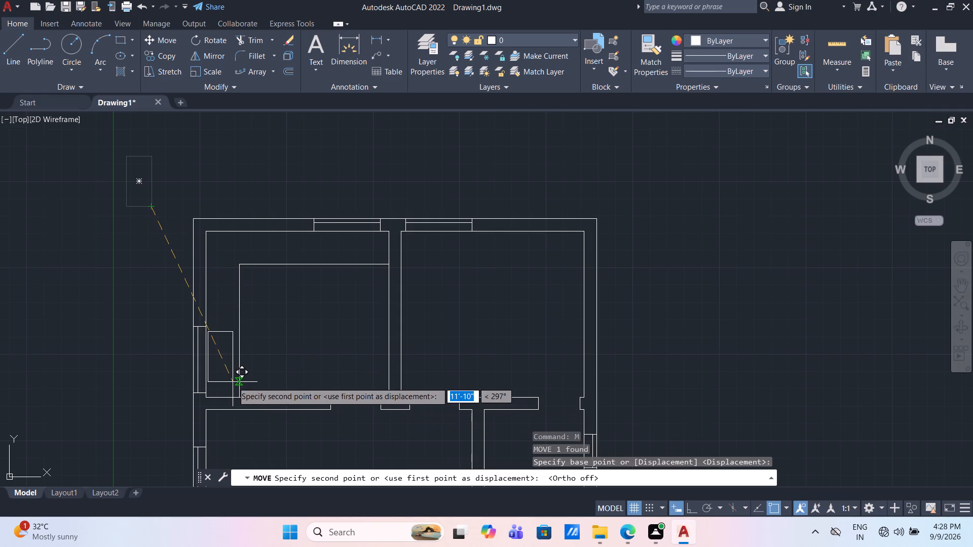
scroll(233, 382, up, 3)
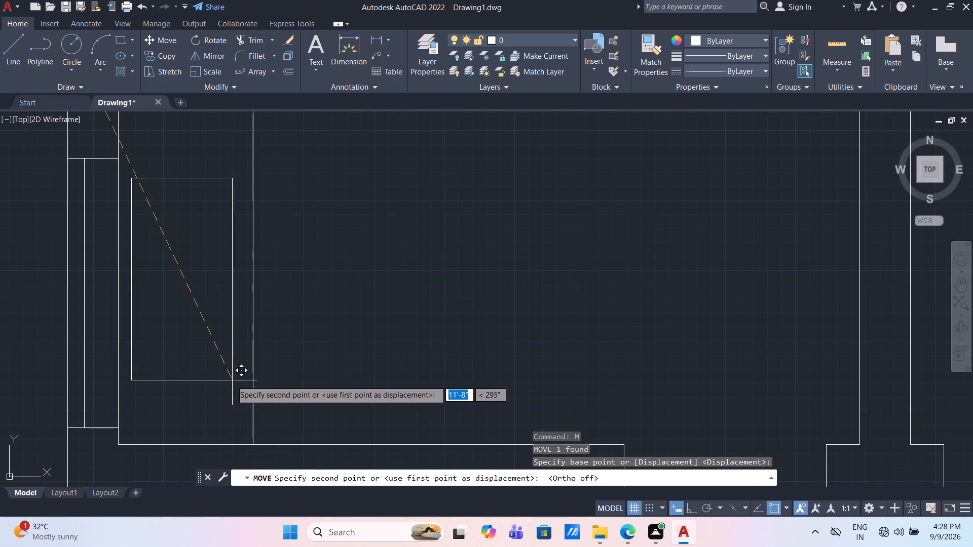
middle_drag(229, 380, 230, 344)
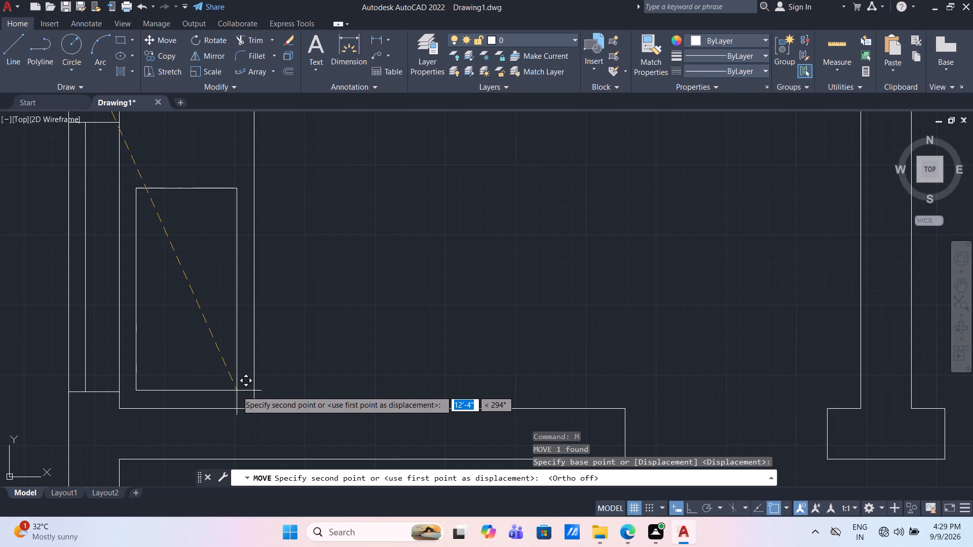
click(237, 390)
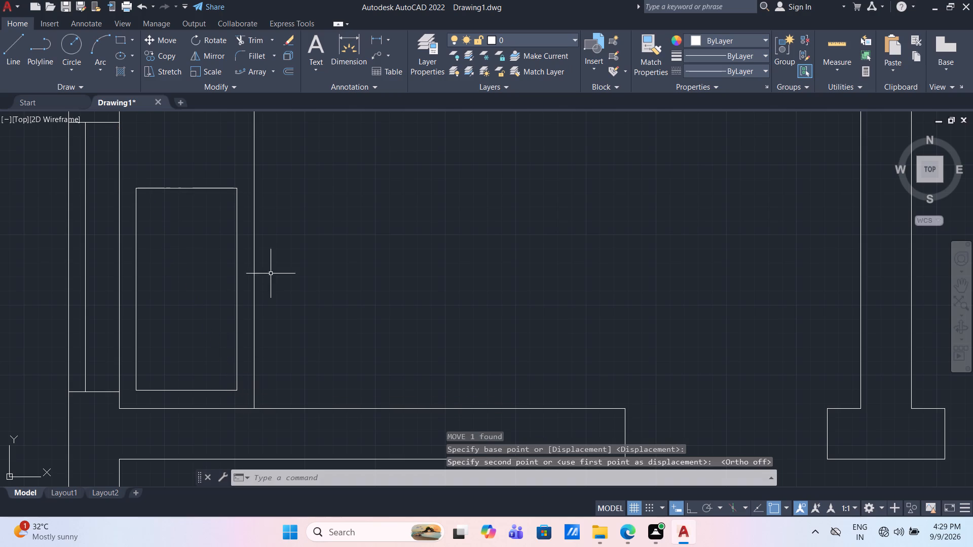
Draw a second rectangle 1'3" wide by 2'6" high in the empty space left of the plan.
scroll(297, 262, down, 2)
scroll(339, 253, down, 1)
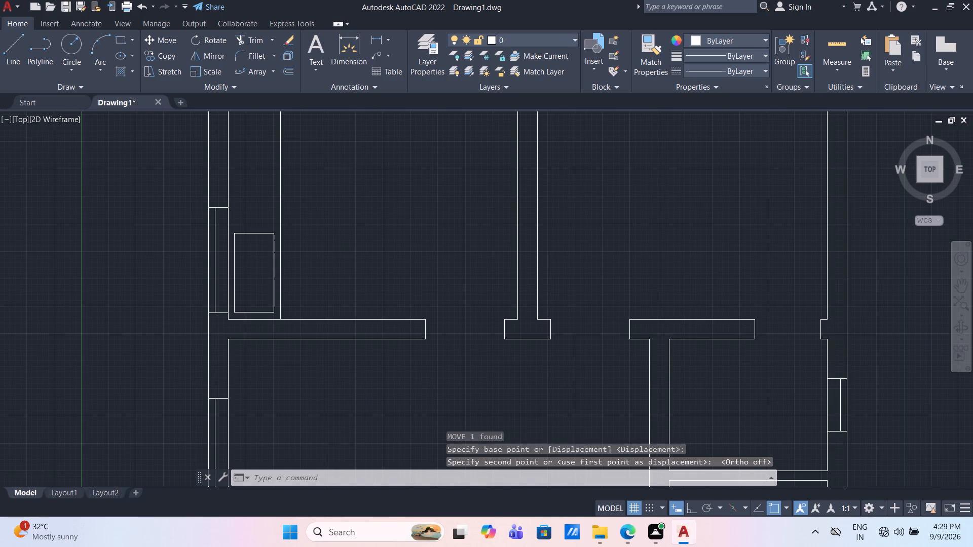
middle_drag(334, 259, 303, 335)
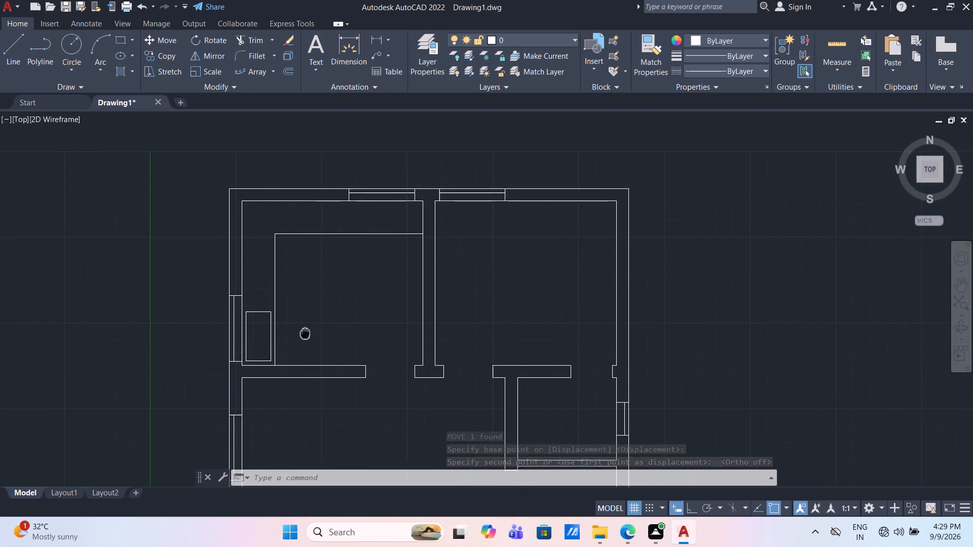
middle_drag(303, 335, 303, 336)
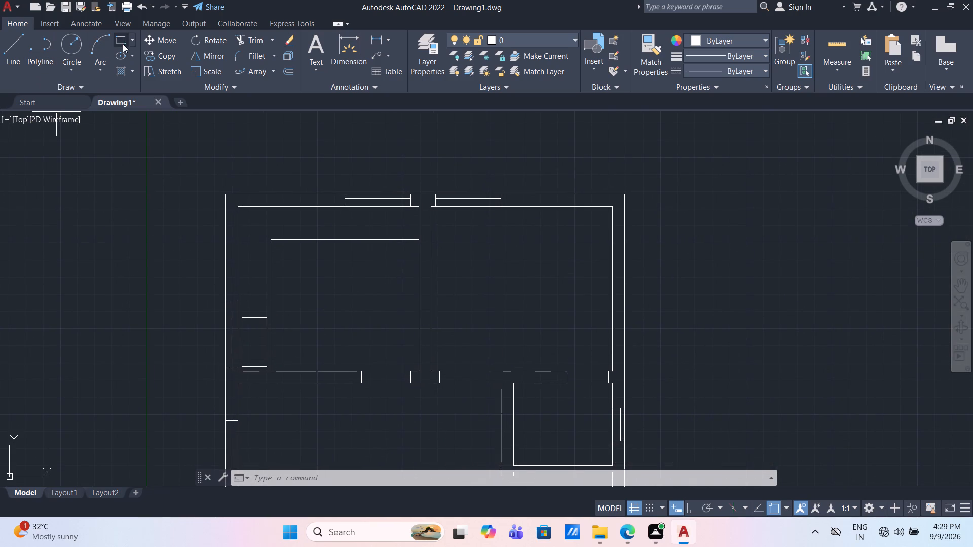
click(116, 41)
click(69, 215)
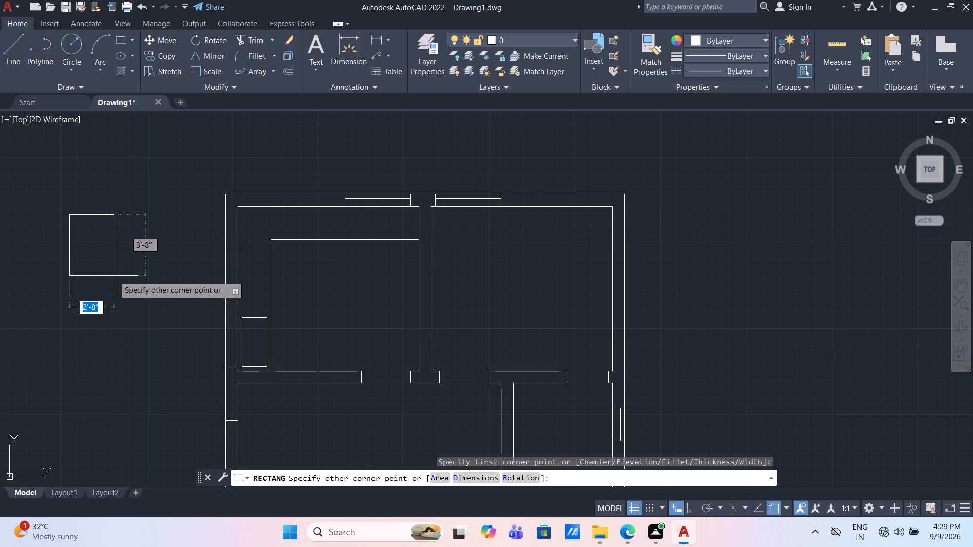
key(1)
key(apostrophe)
text(3")
key(Tab)
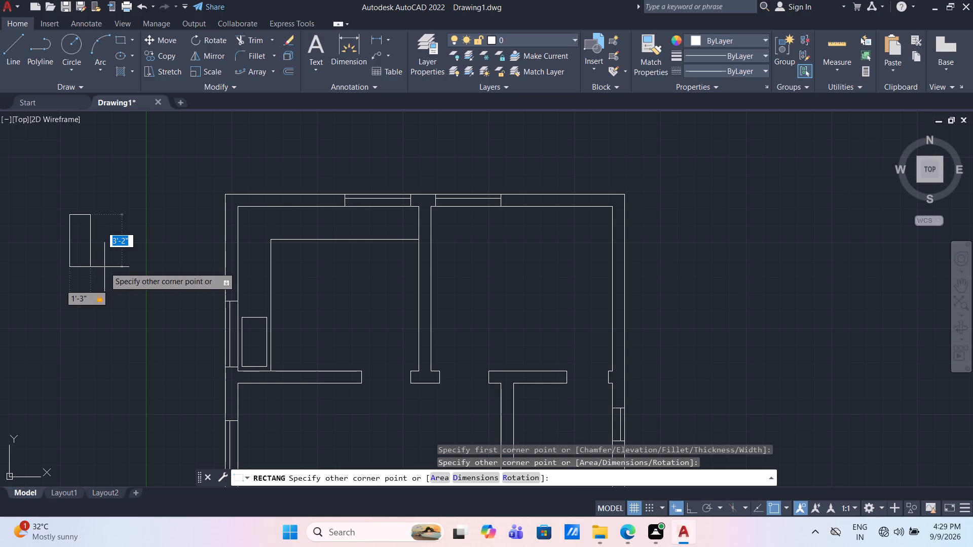
key(2)
text('6)
key(shift+quotedbl)
key(Return)
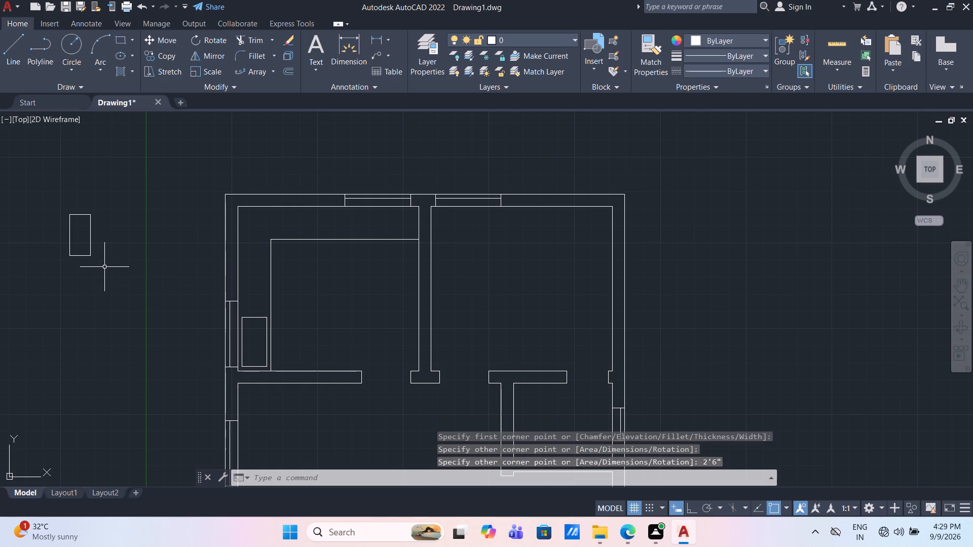
Move the 1'3" by 2'6" rectangle into the upper part of the left 2' strip, above the larger rectangle.
click(86, 257)
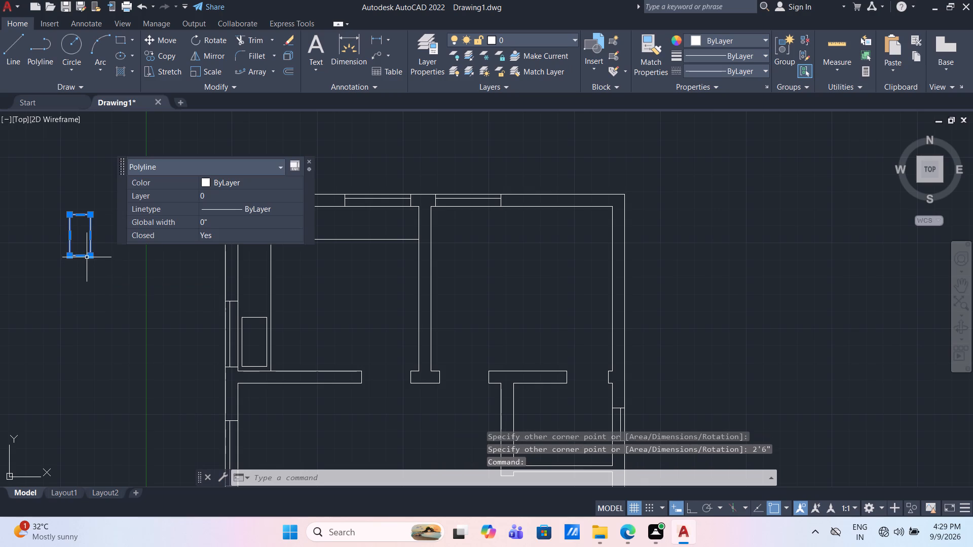
key(m)
key(Return)
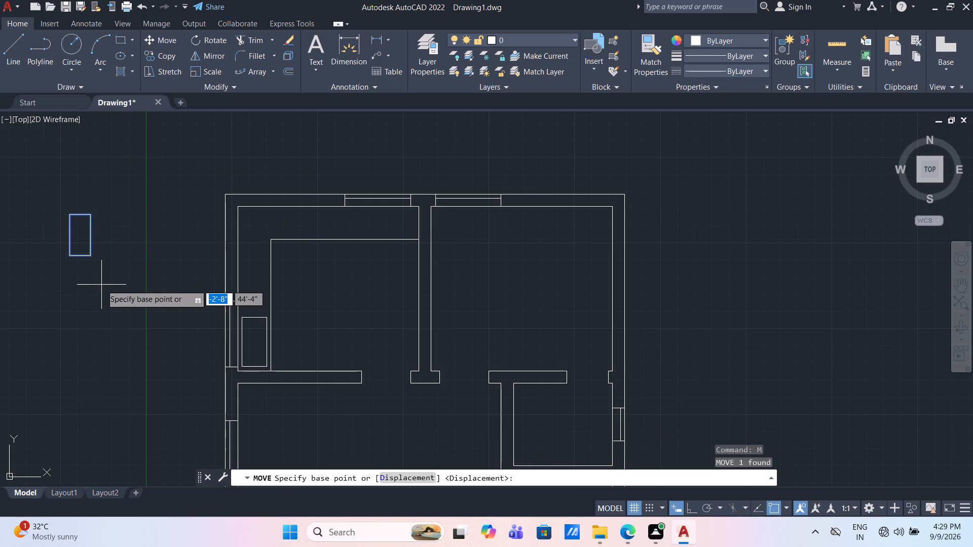
click(91, 256)
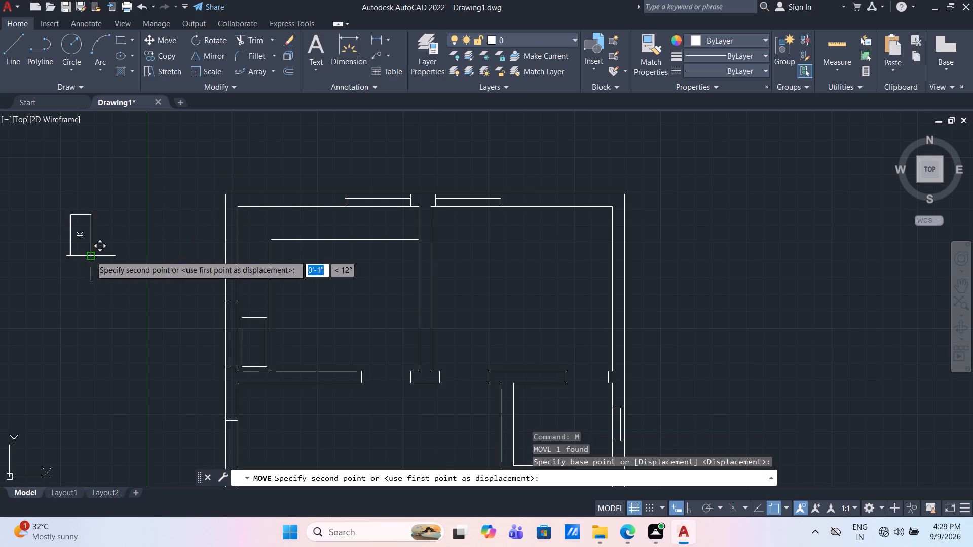
scroll(268, 281, up, 2)
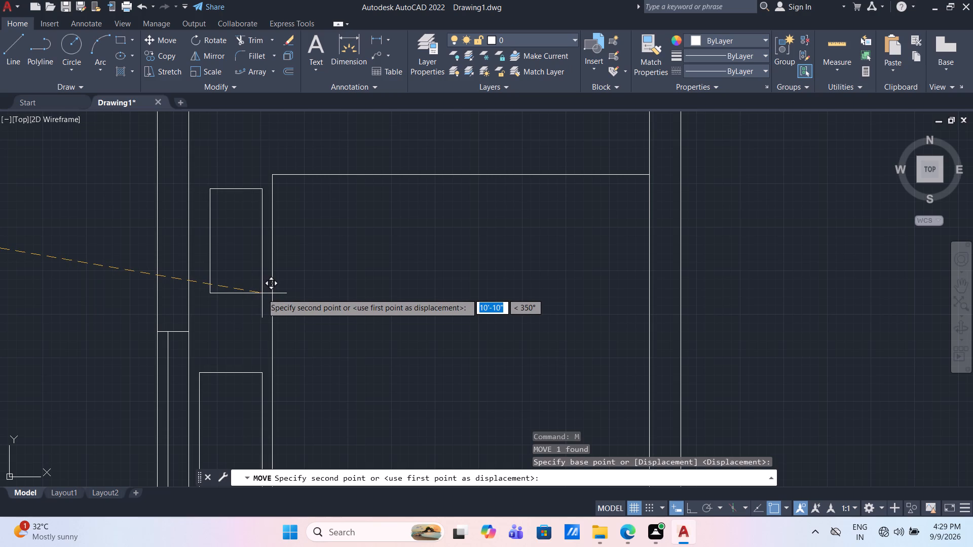
click(262, 293)
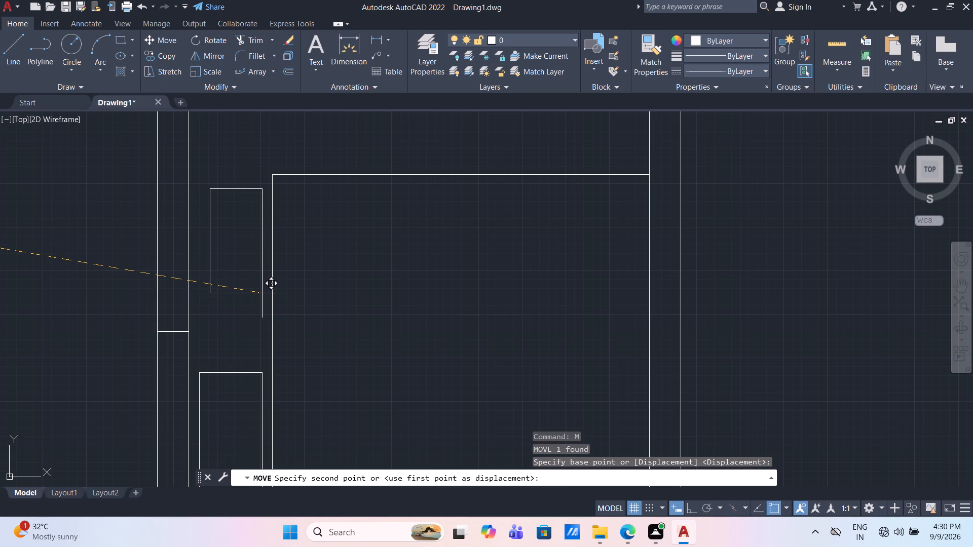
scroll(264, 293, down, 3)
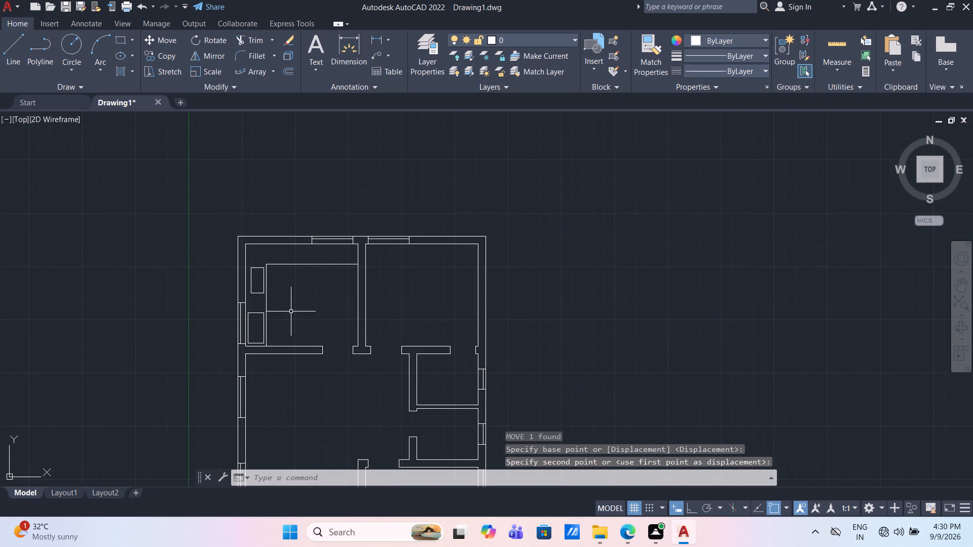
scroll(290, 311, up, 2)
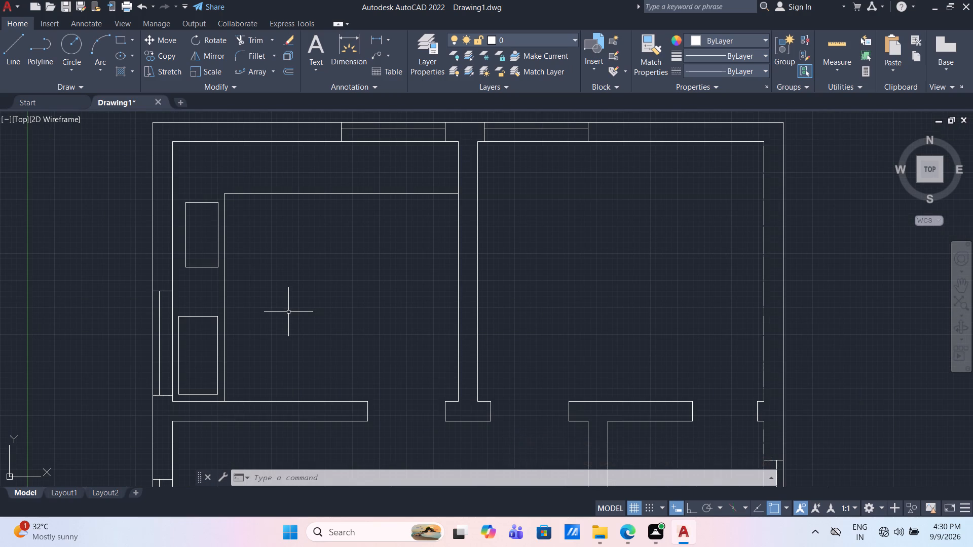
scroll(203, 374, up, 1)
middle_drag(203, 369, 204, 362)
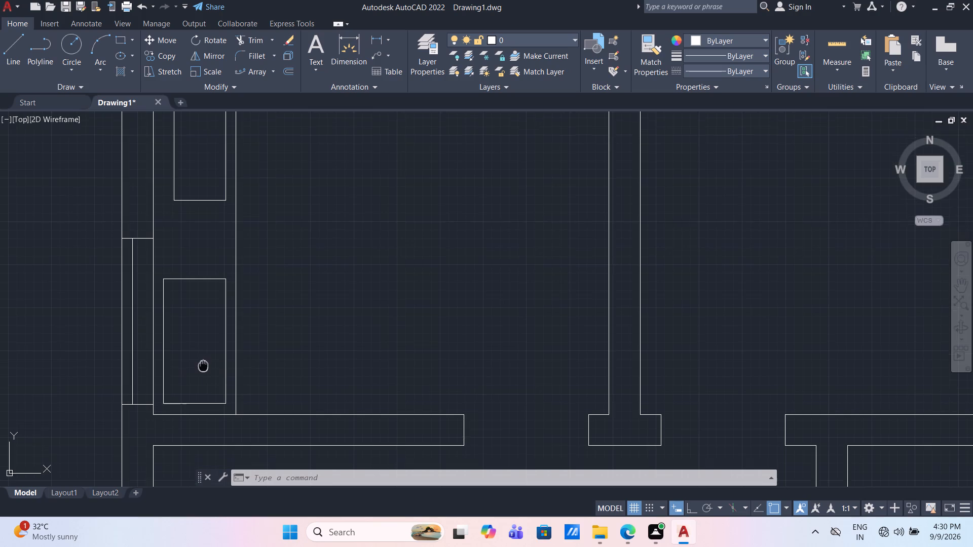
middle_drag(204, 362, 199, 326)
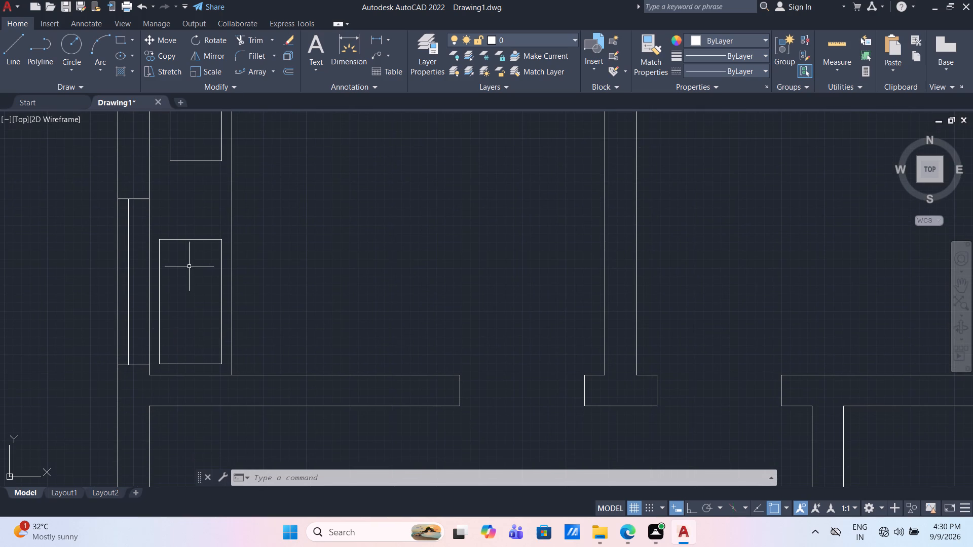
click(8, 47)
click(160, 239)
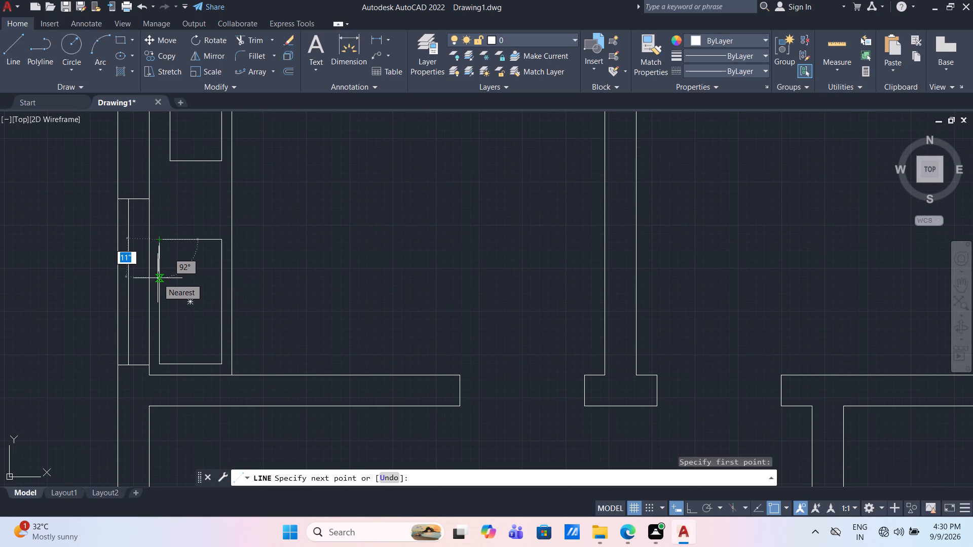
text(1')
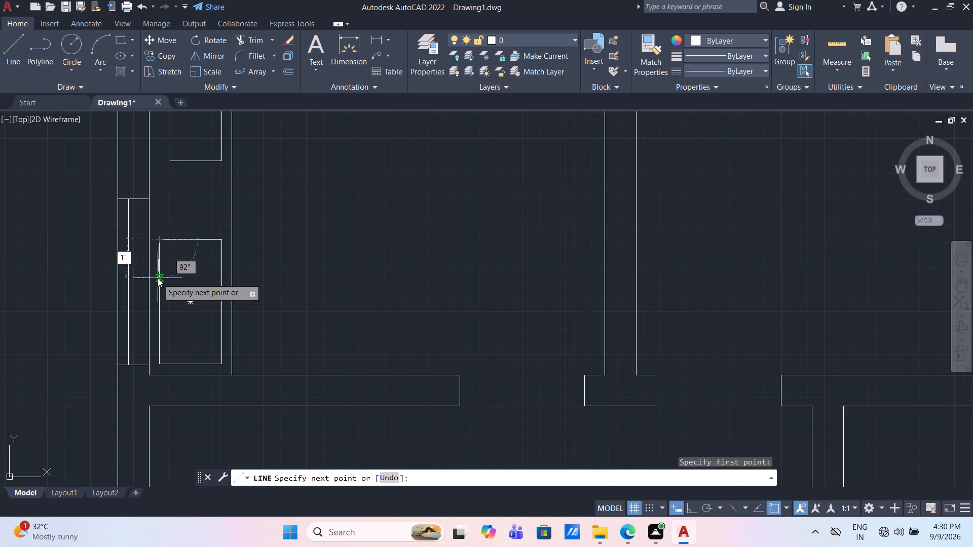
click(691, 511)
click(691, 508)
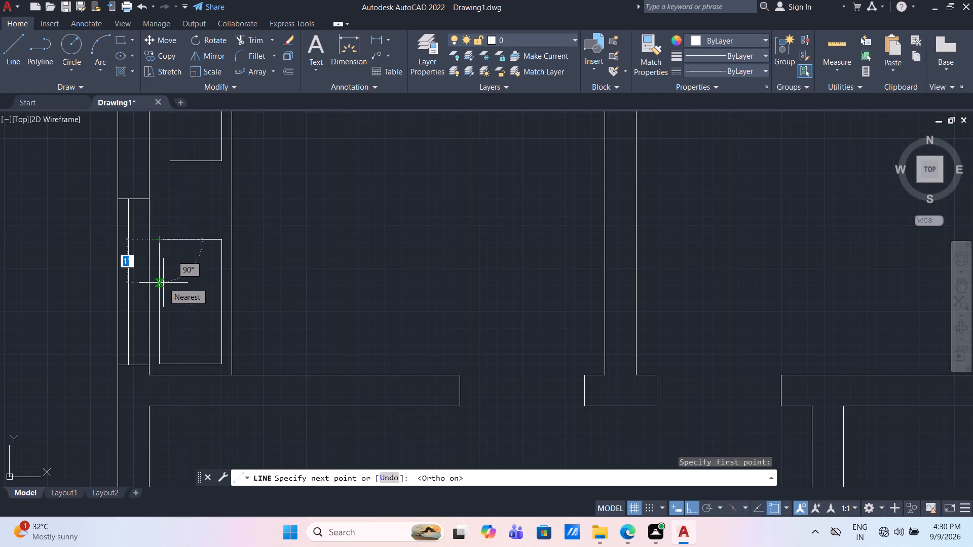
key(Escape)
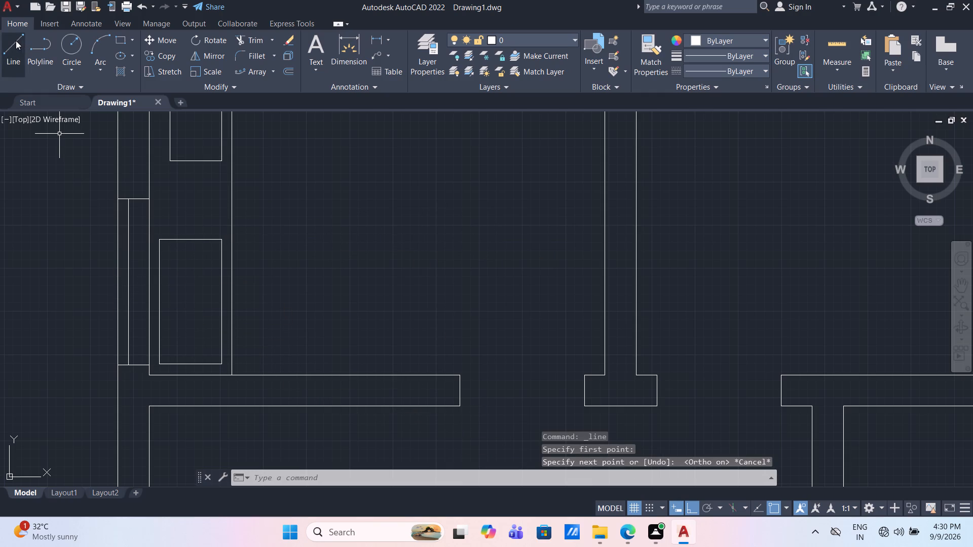
Draw a horizontal line across the middle of the 1'6" by 3' rectangle, from its left side's midpoint to its right side.
click(15, 41)
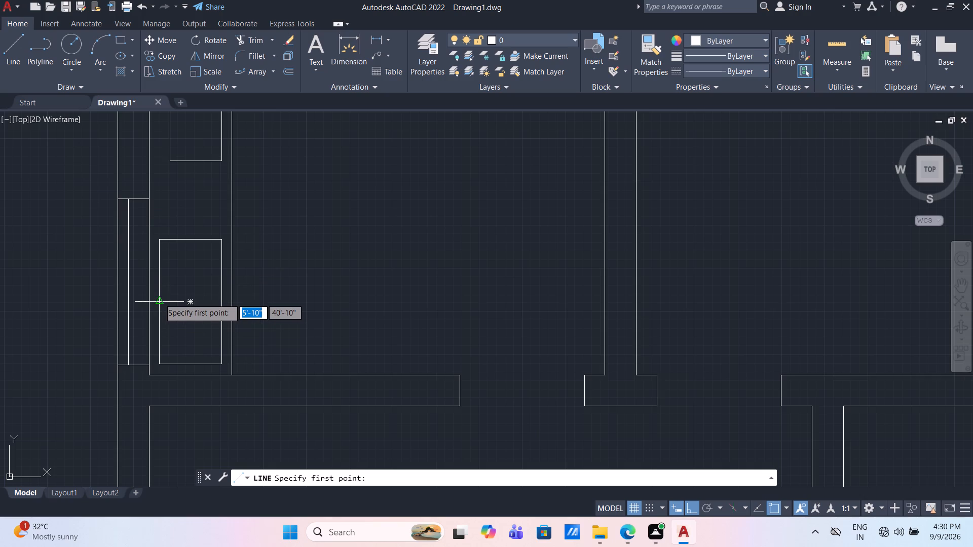
click(159, 298)
click(223, 304)
key(Escape)
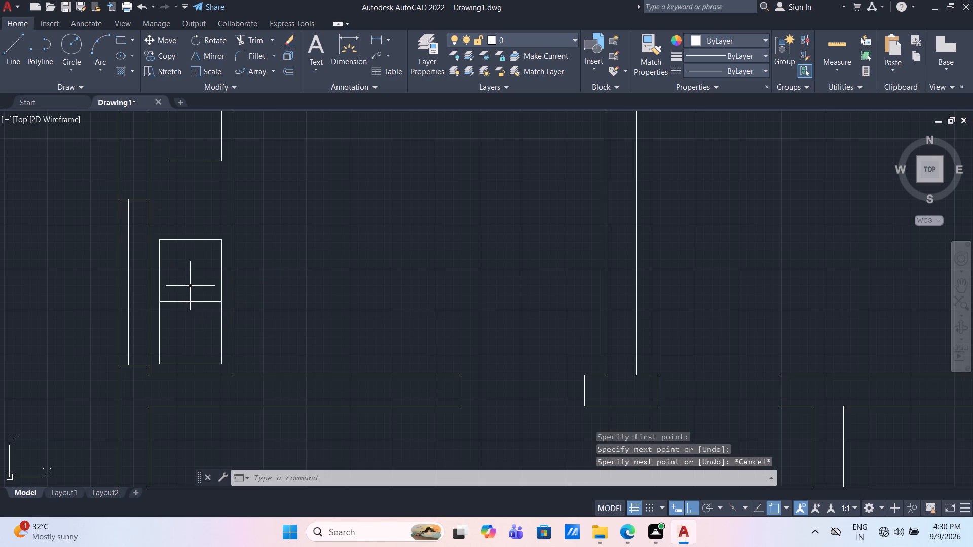
Hatch the lower half of the 1'6" by 3' rectangle with the ANGLE pattern at a scale of 10.
click(134, 71)
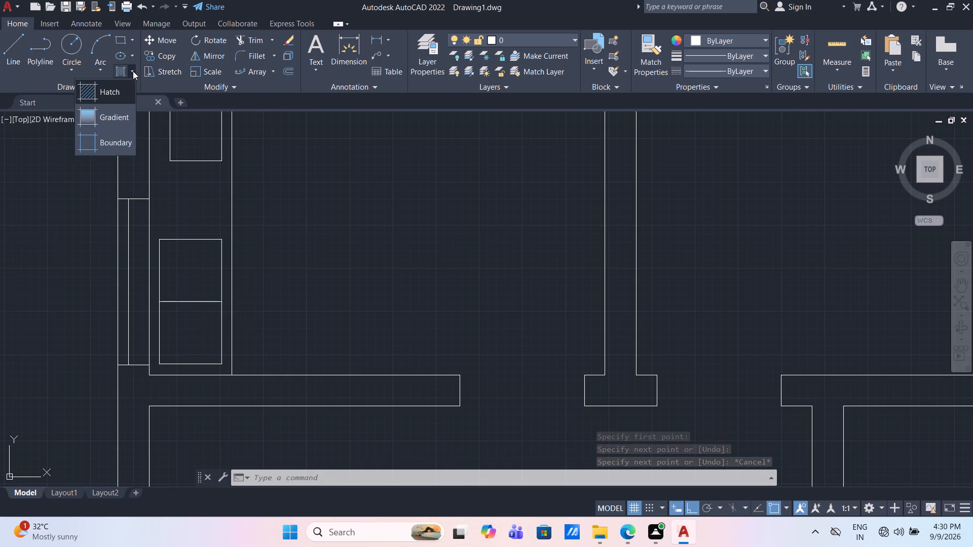
click(120, 94)
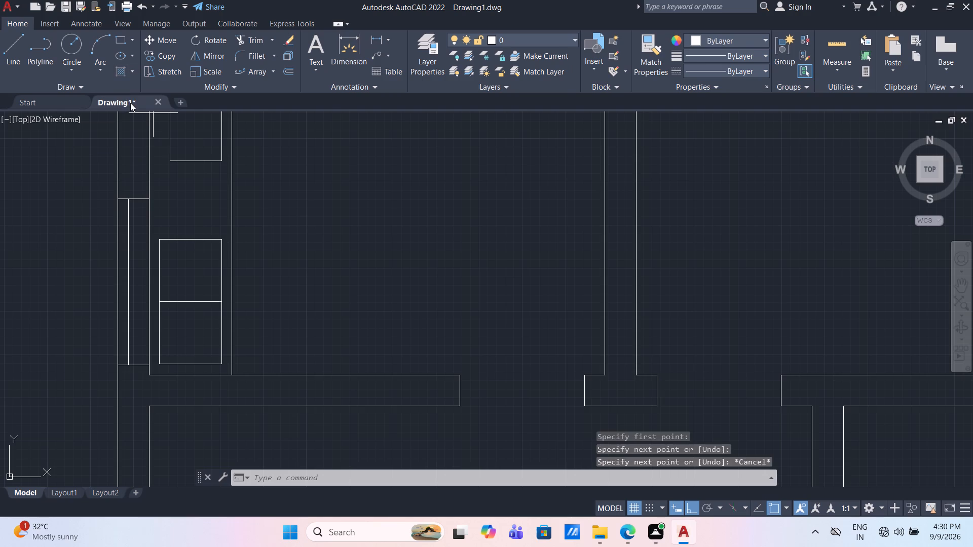
click(166, 52)
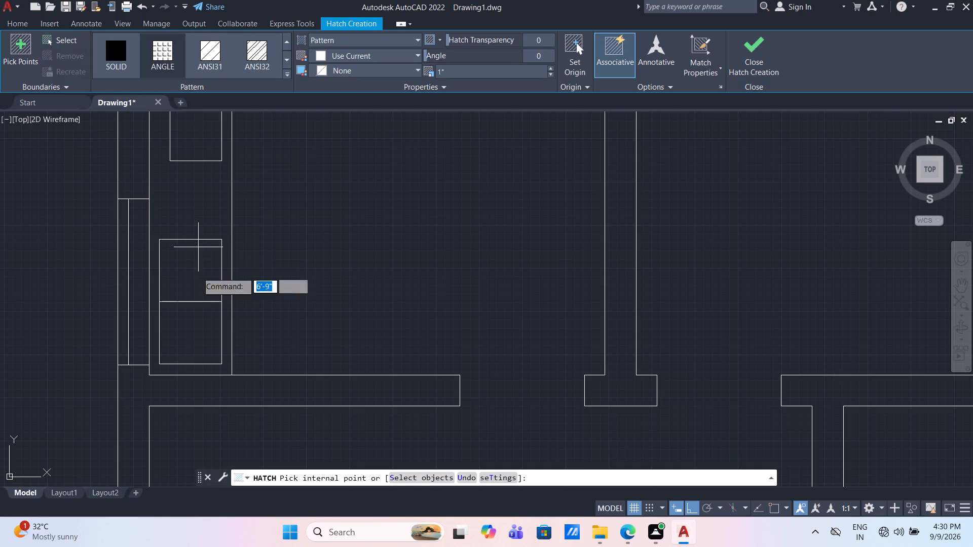
click(182, 333)
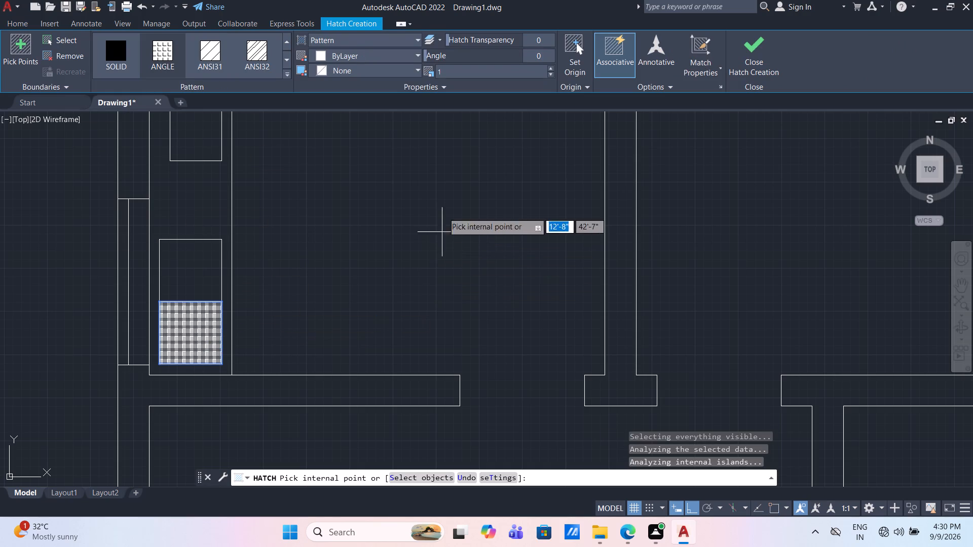
click(501, 73)
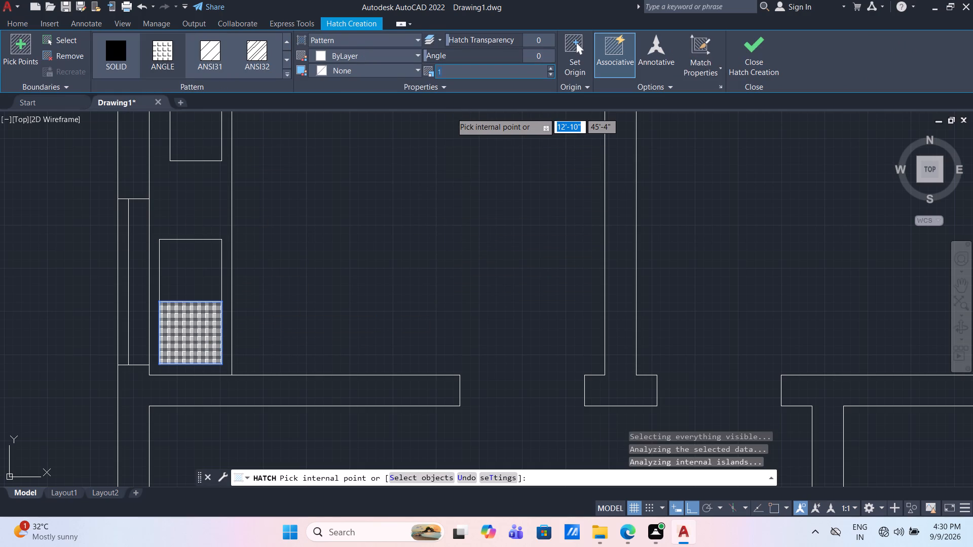
text(10)
key(Return)
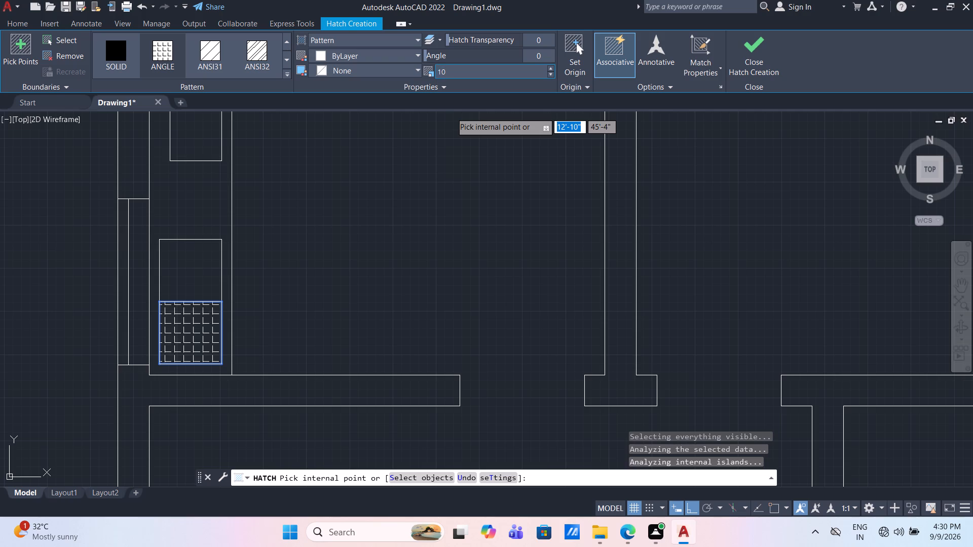
key(Escape)
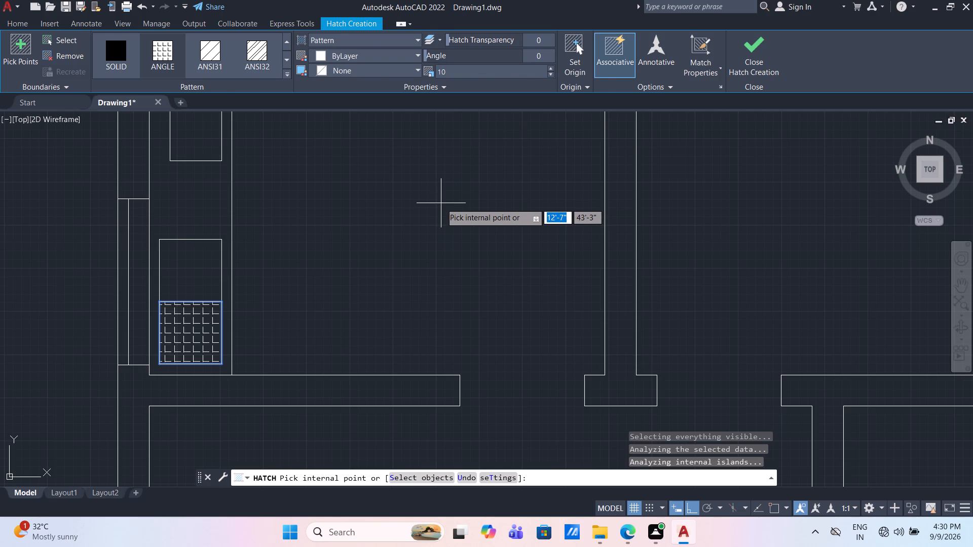
Draw a horizontal line across the middle of the 1'3" by 2'6" rectangle, between the midpoints of its long sides.
scroll(424, 199, down, 2)
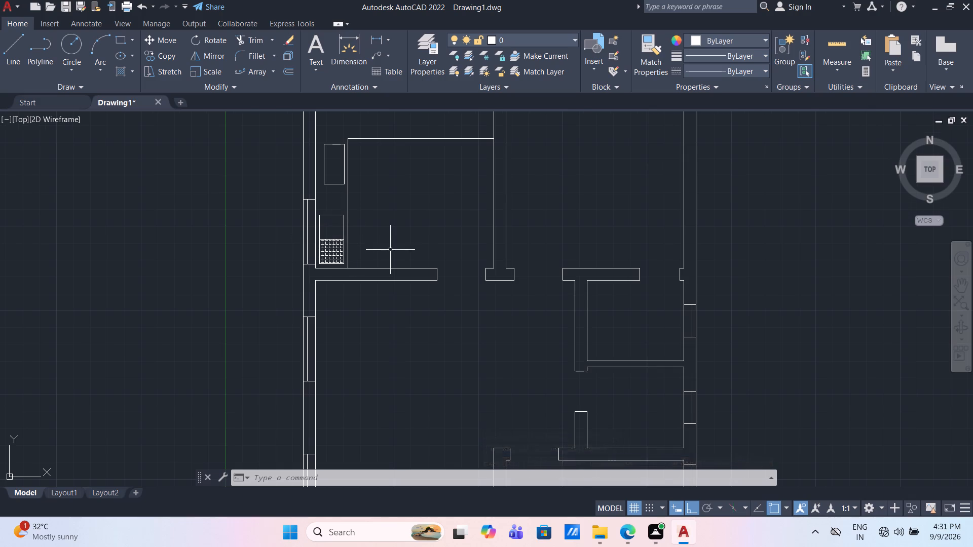
scroll(389, 249, up, 1)
middle_drag(376, 207, 276, 292)
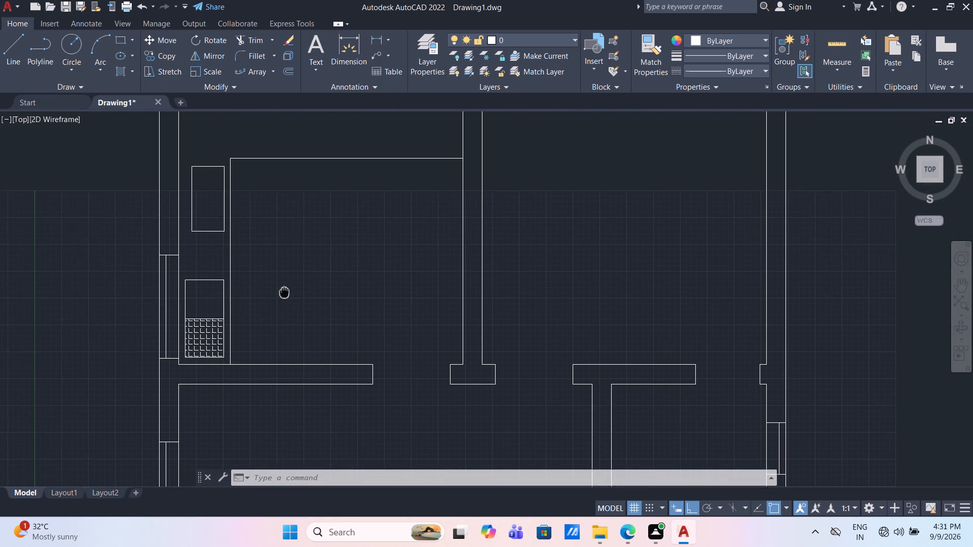
middle_drag(276, 292, 264, 291)
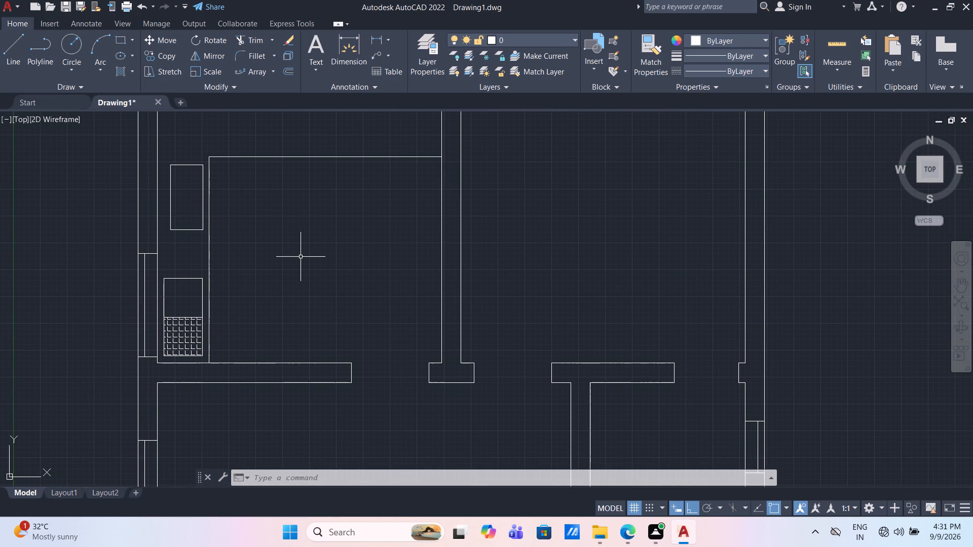
scroll(318, 302, up, 1)
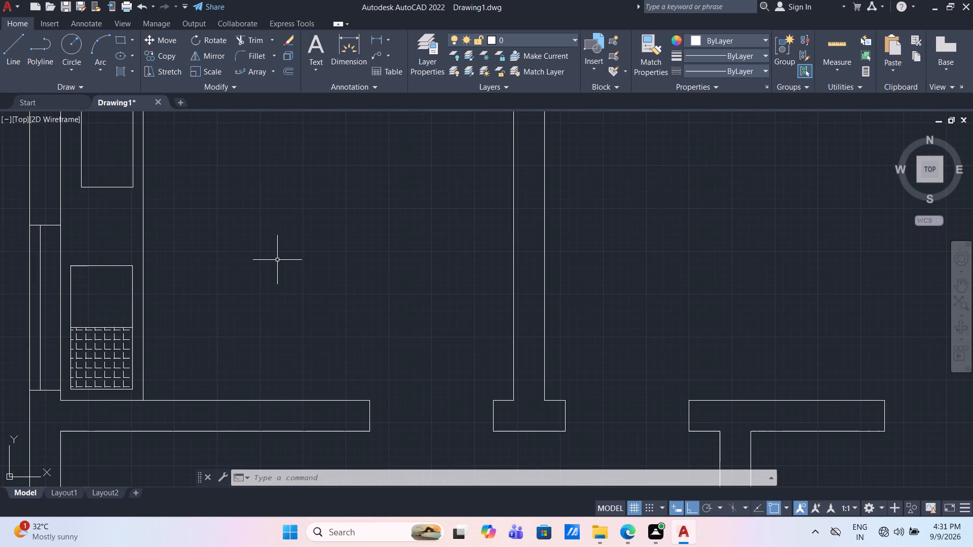
scroll(277, 260, down, 1)
middle_drag(275, 260, 256, 287)
scroll(274, 261, down, 1)
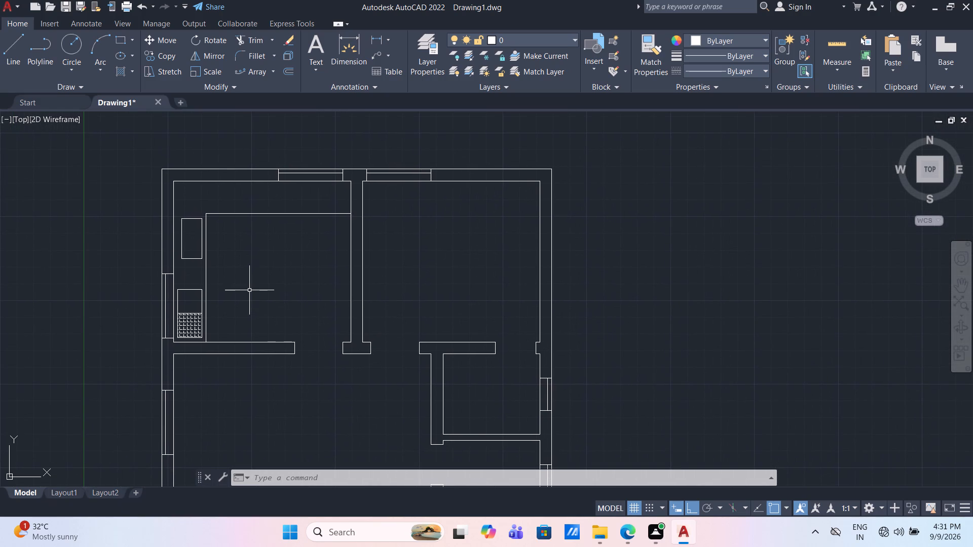
middle_drag(249, 290, 244, 245)
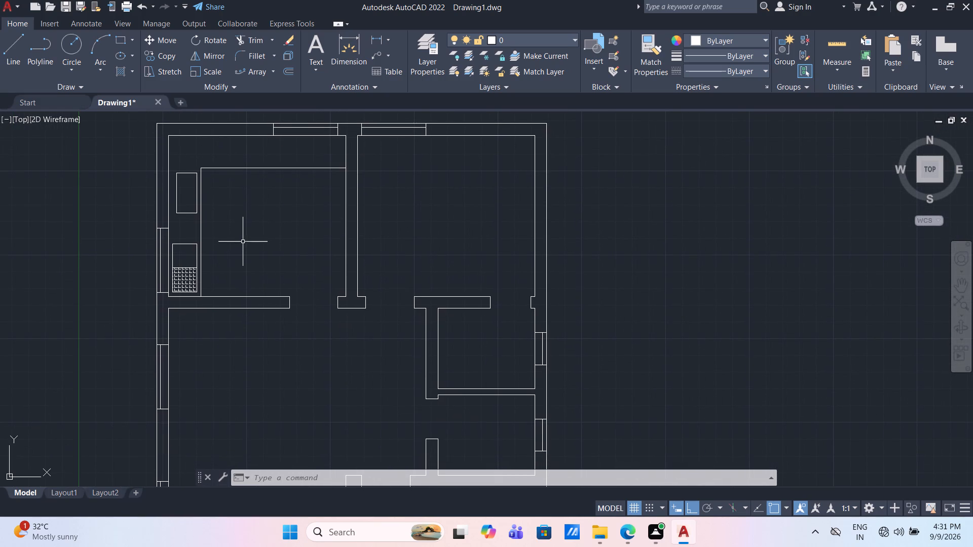
scroll(179, 199, up, 3)
middle_drag(185, 181, 168, 226)
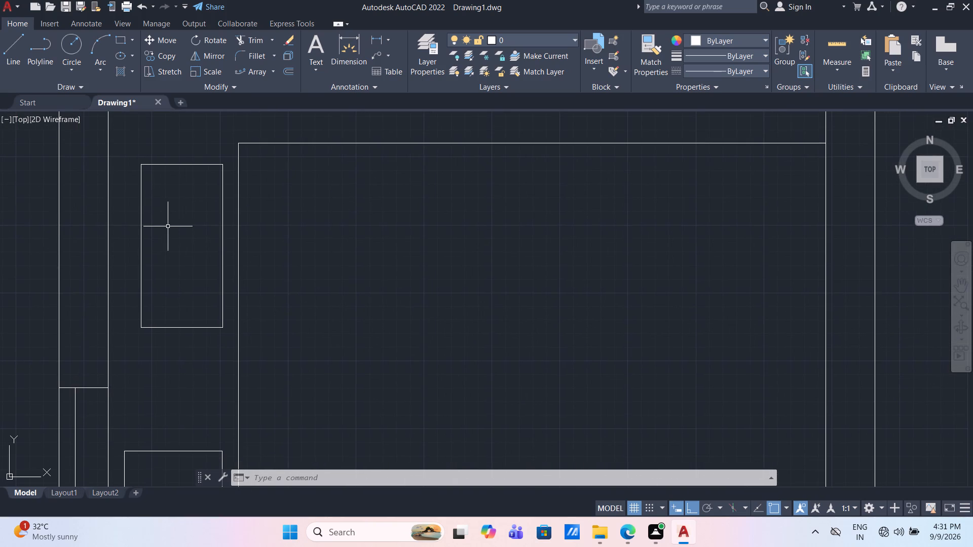
click(14, 50)
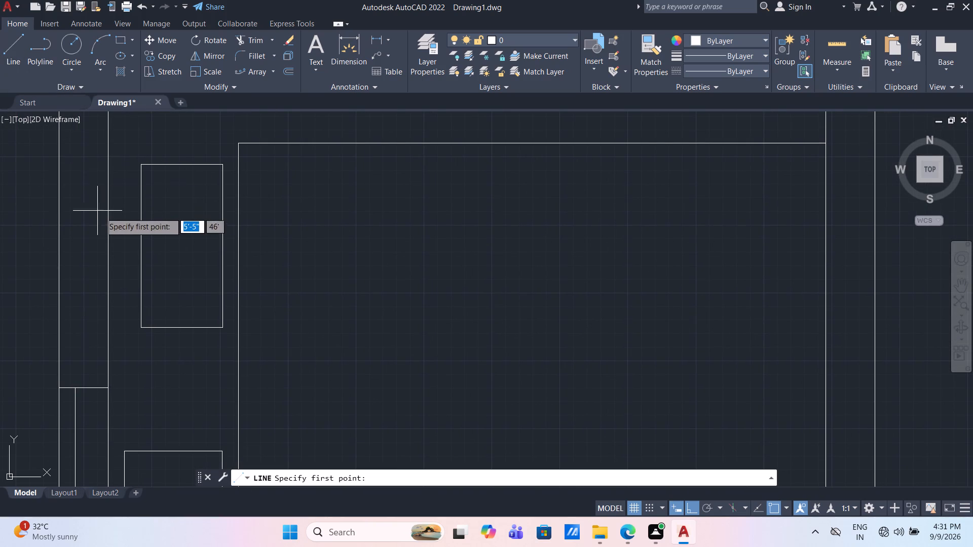
click(141, 249)
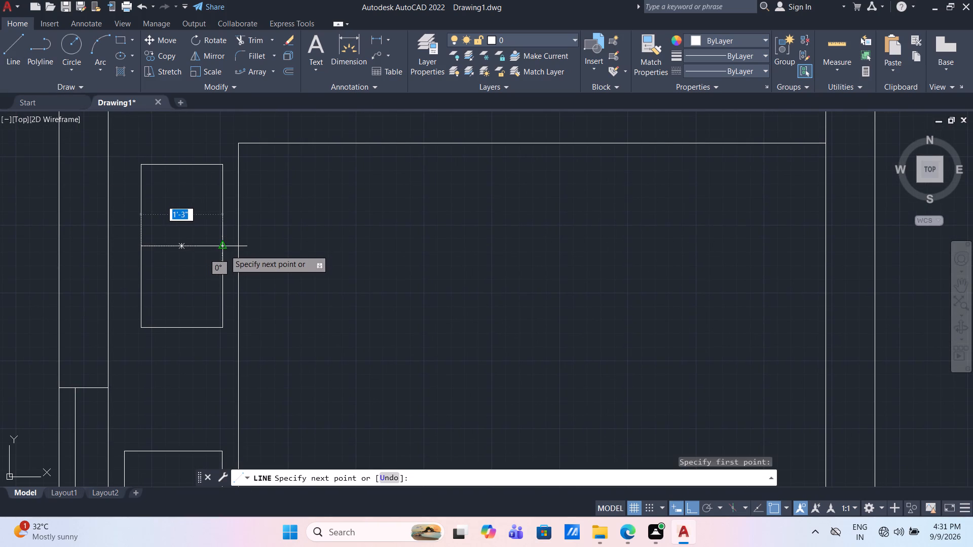
click(224, 249)
key(Escape)
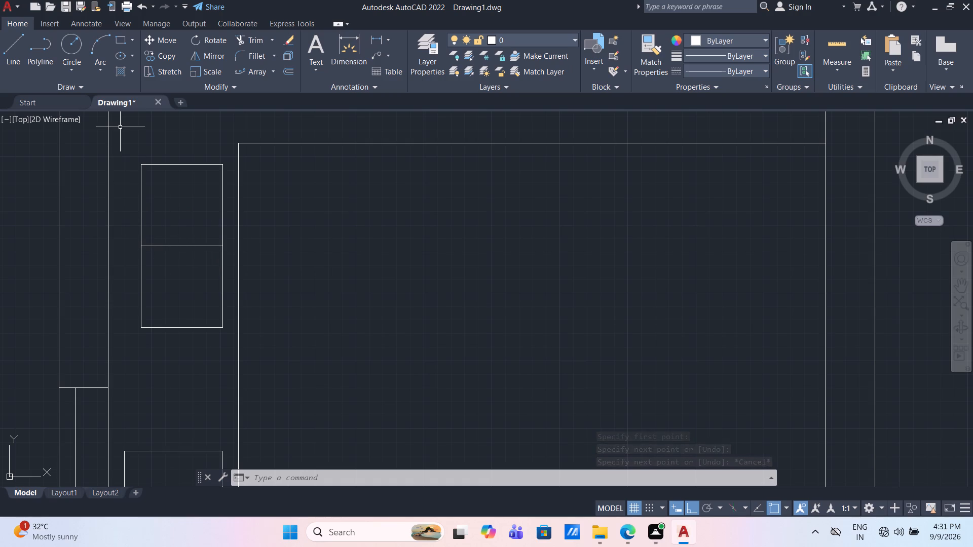
Draw three donuts with a ring about 1" wide in the 1'3" by 2'6" rectangle: upper half, near the dividing line, and lower half.
click(109, 86)
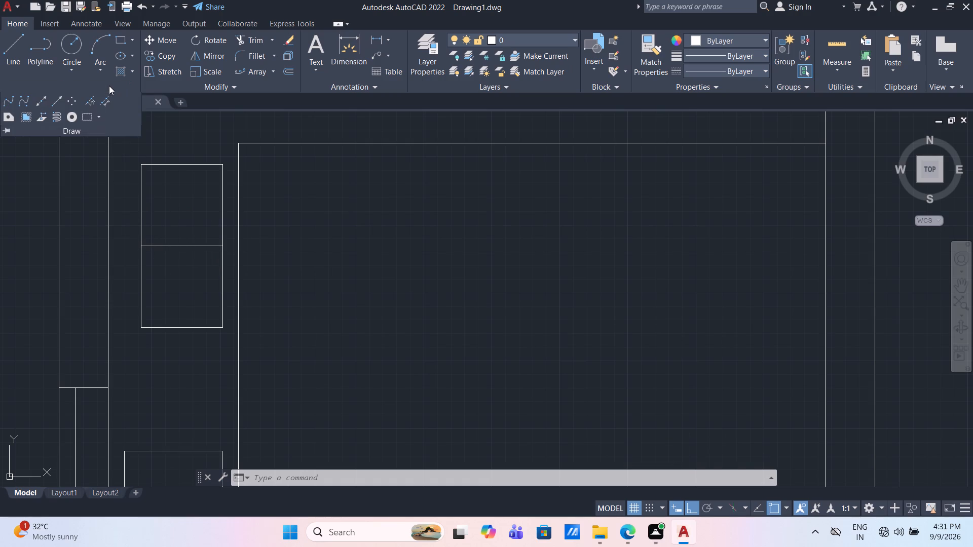
click(71, 102)
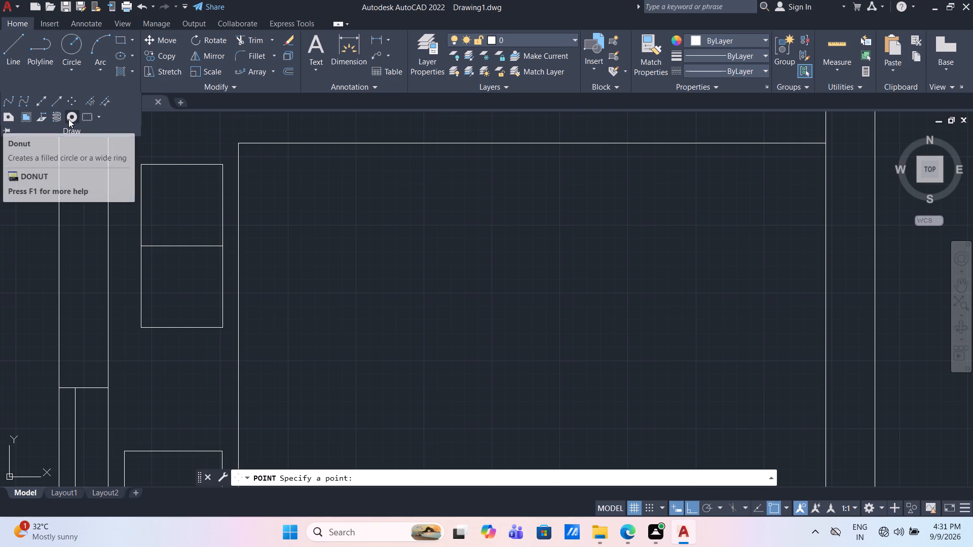
click(69, 119)
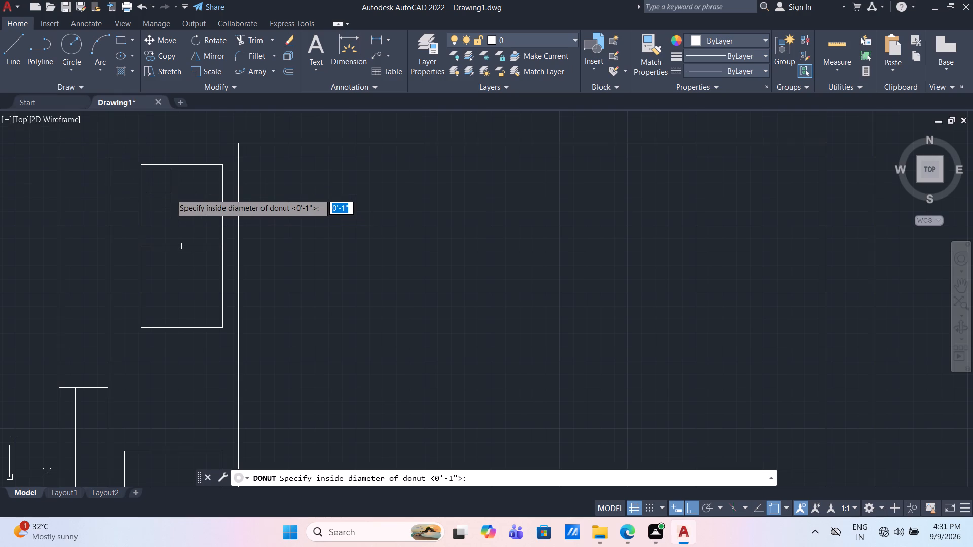
click(173, 193)
click(176, 209)
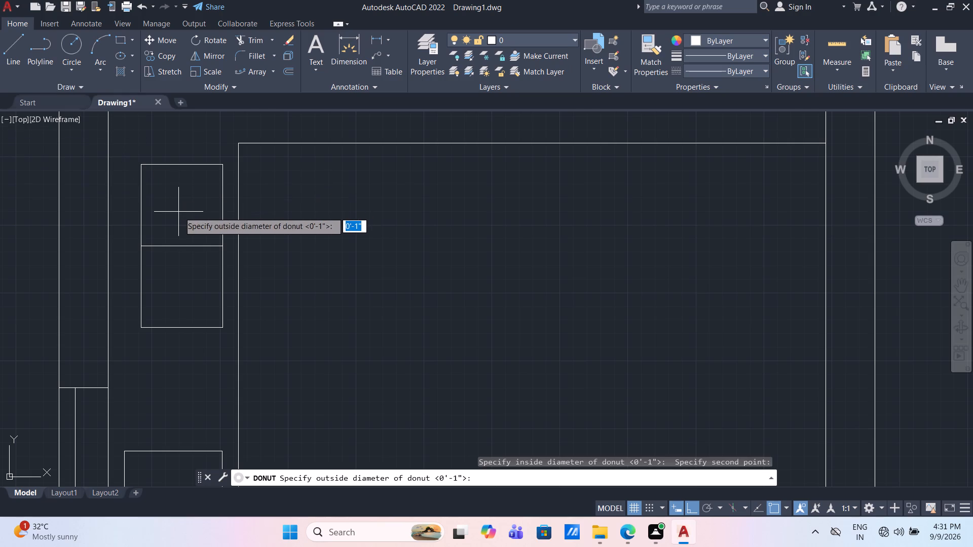
click(193, 216)
click(170, 194)
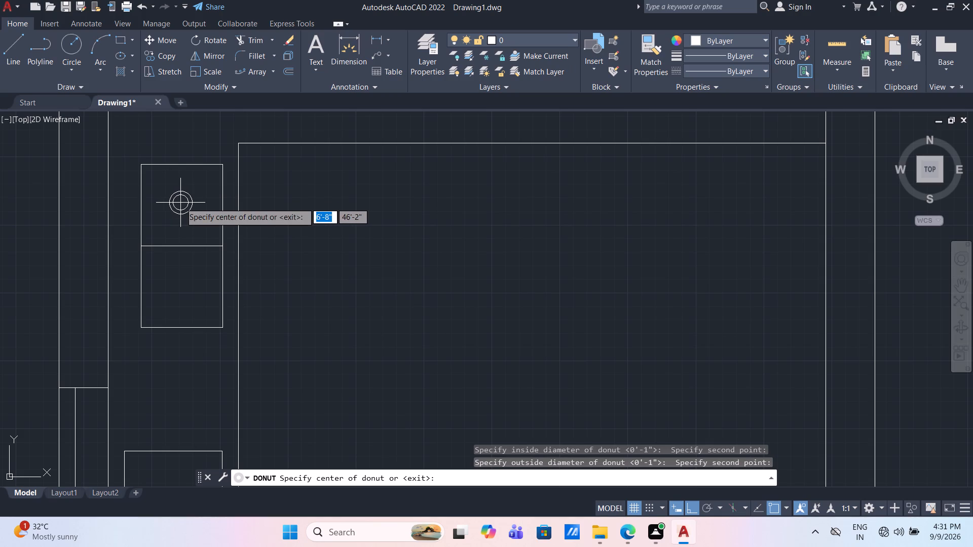
click(180, 203)
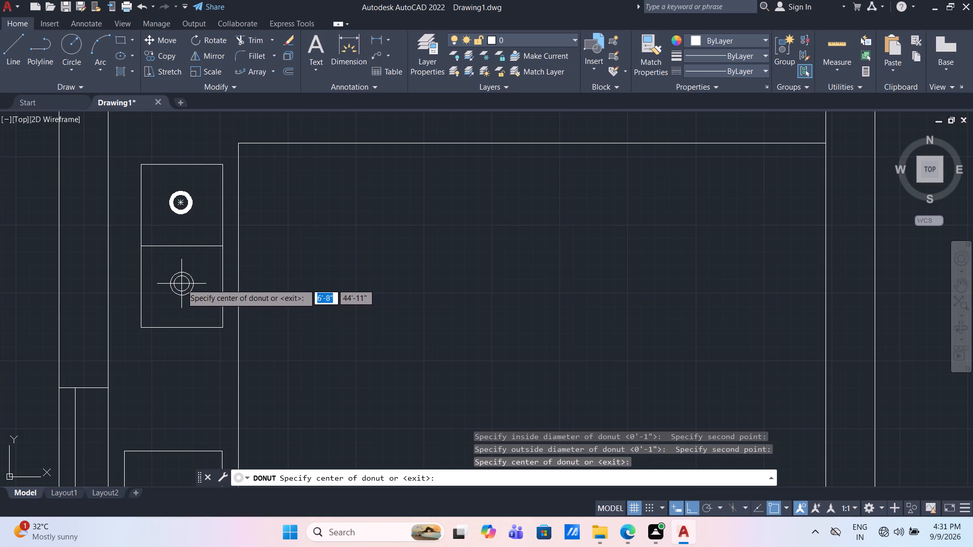
drag(183, 237, 183, 249)
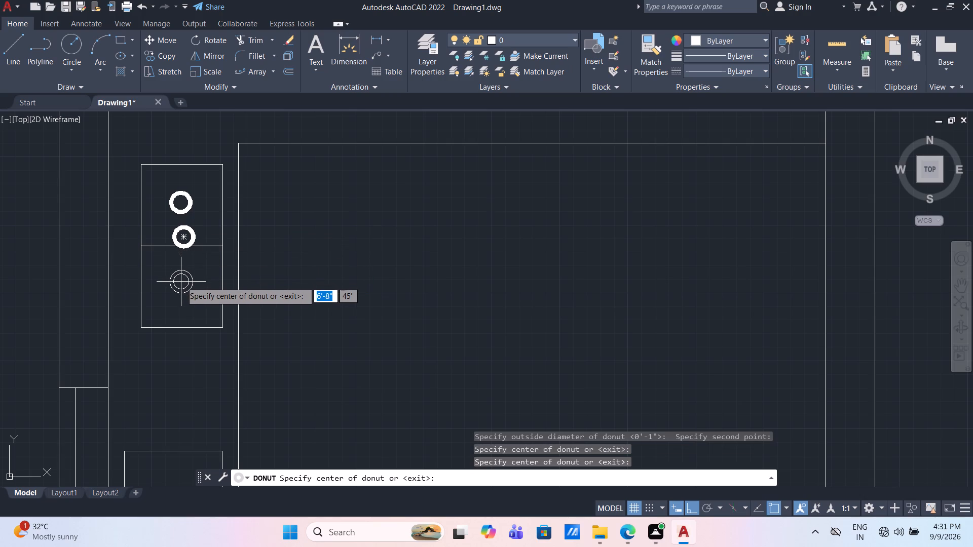
click(181, 282)
key(Escape)
Delete the middle donut next to the dividing line of the 1'3" by 2'6" rectangle.
click(193, 241)
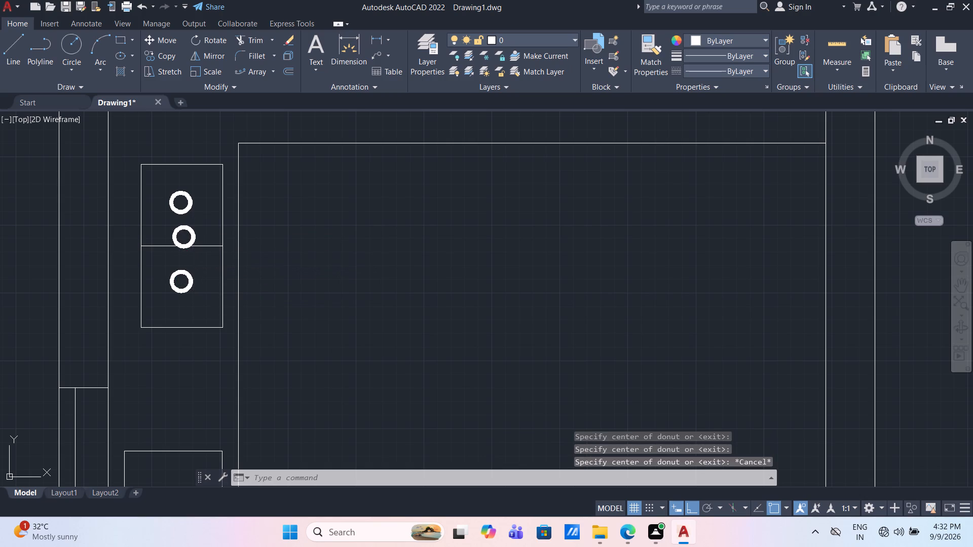
key(Delete)
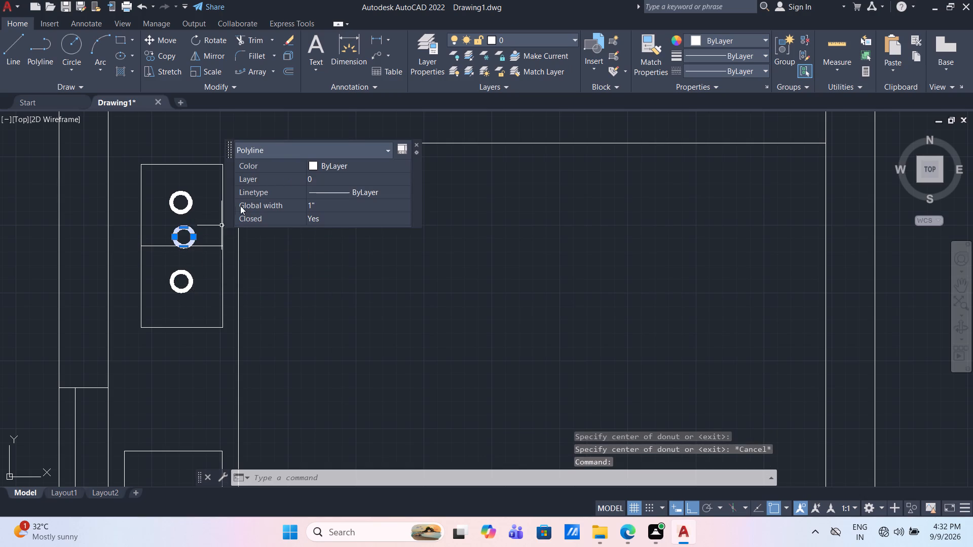
key(Delete)
Draw continuous lines forming crossing corner-to-corner diagonals in both halves of the 1'3" by 2'6" rectangle.
scroll(248, 264, down, 2)
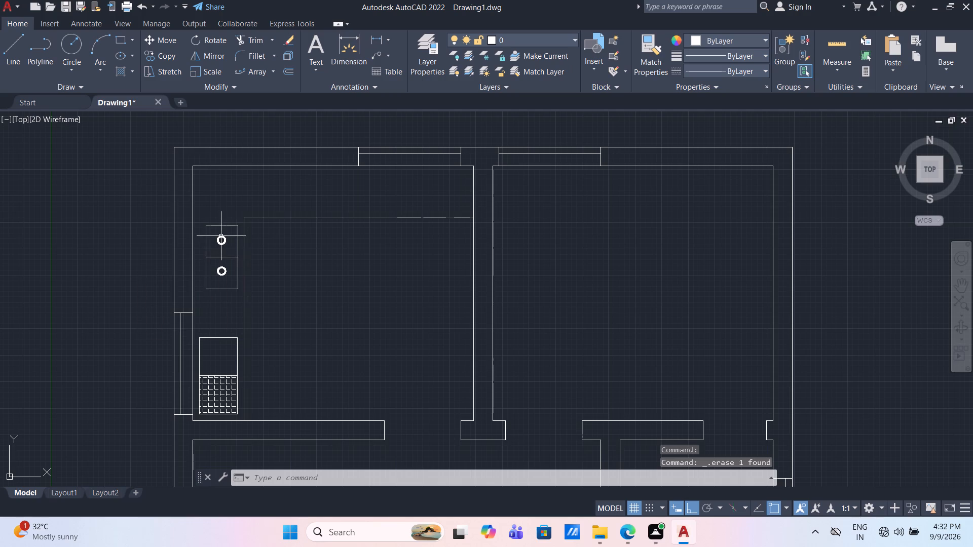
scroll(226, 254, up, 1)
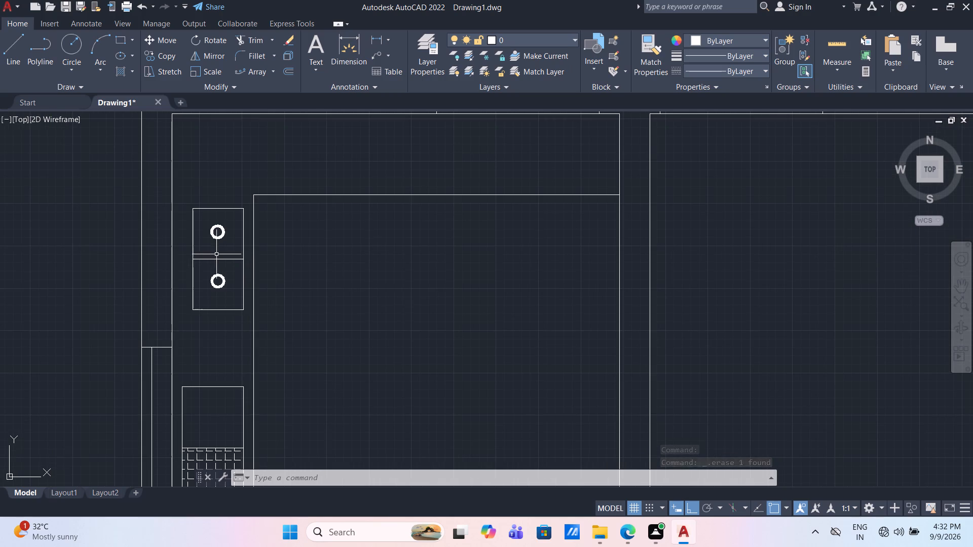
click(17, 44)
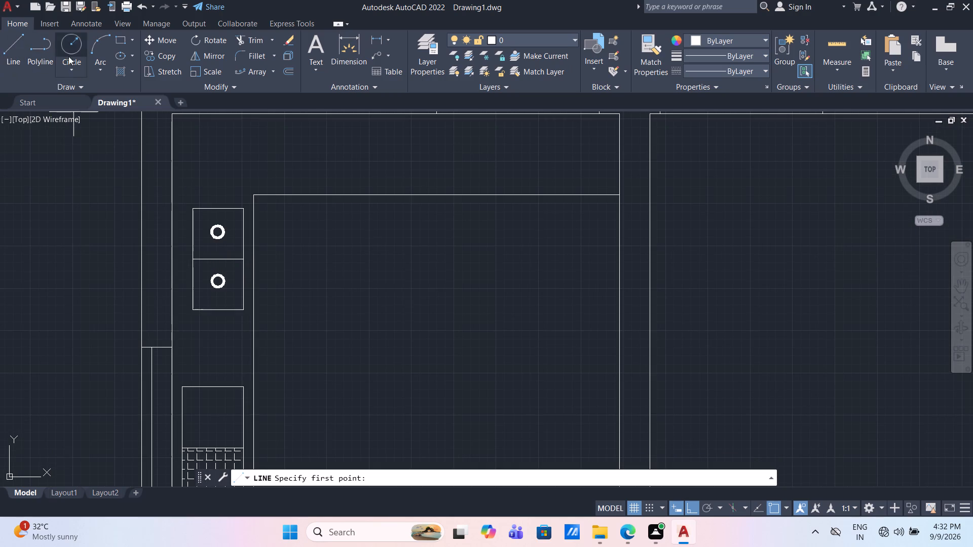
click(193, 212)
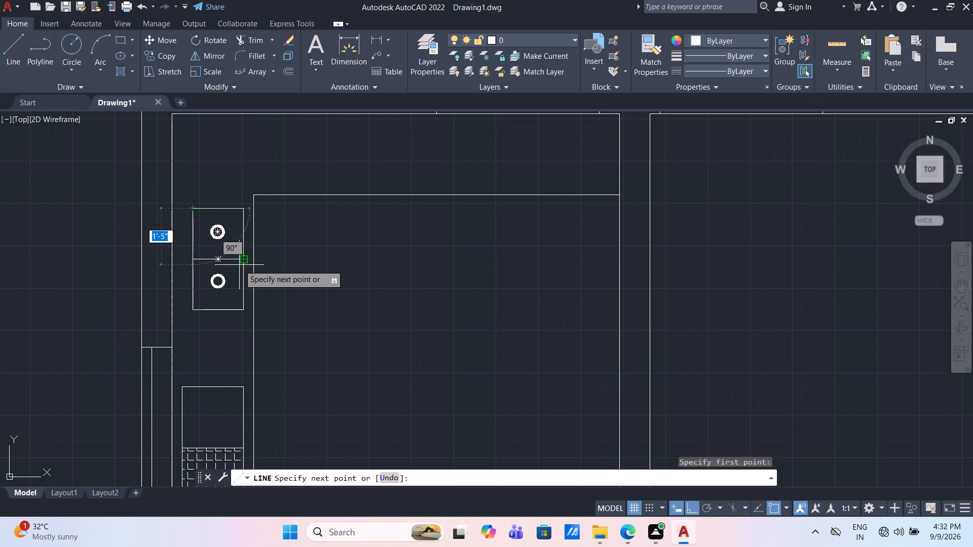
click(240, 265)
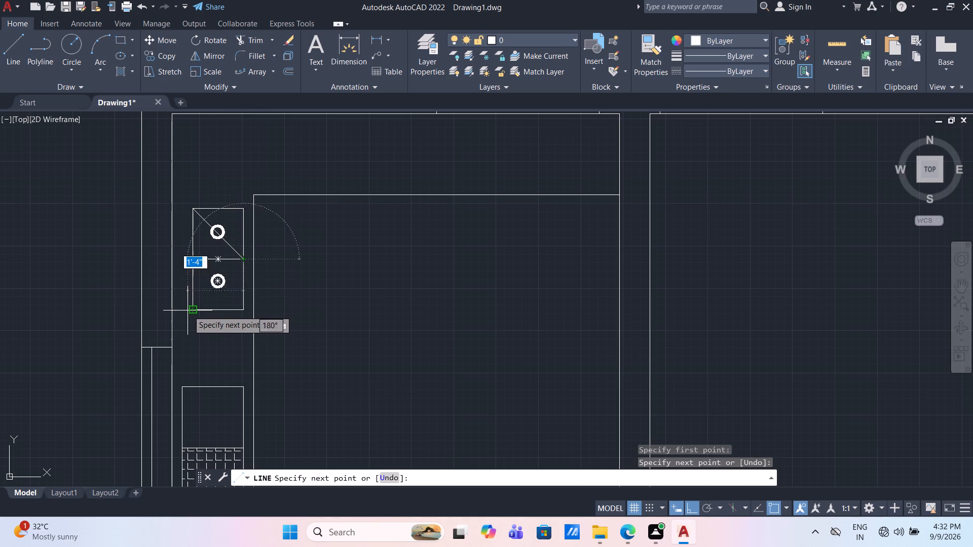
click(191, 310)
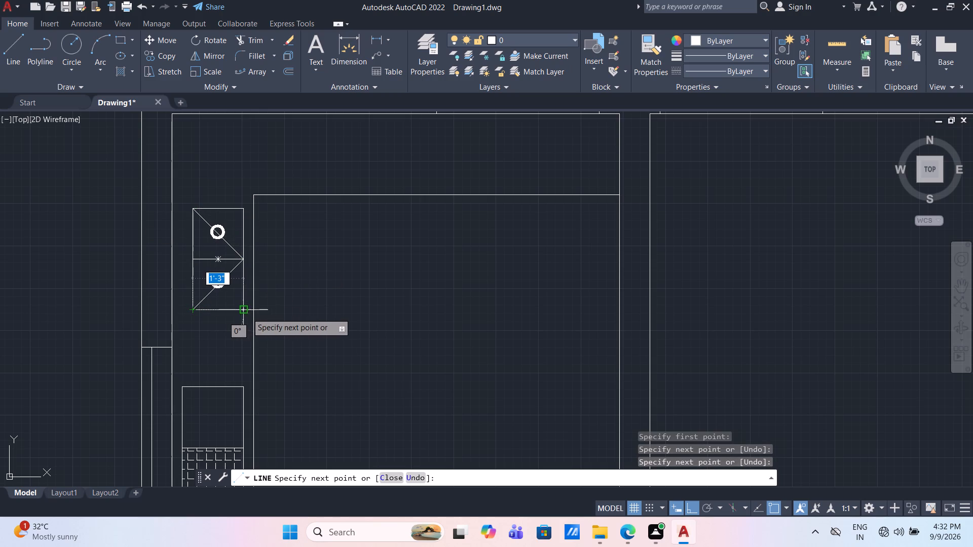
click(243, 314)
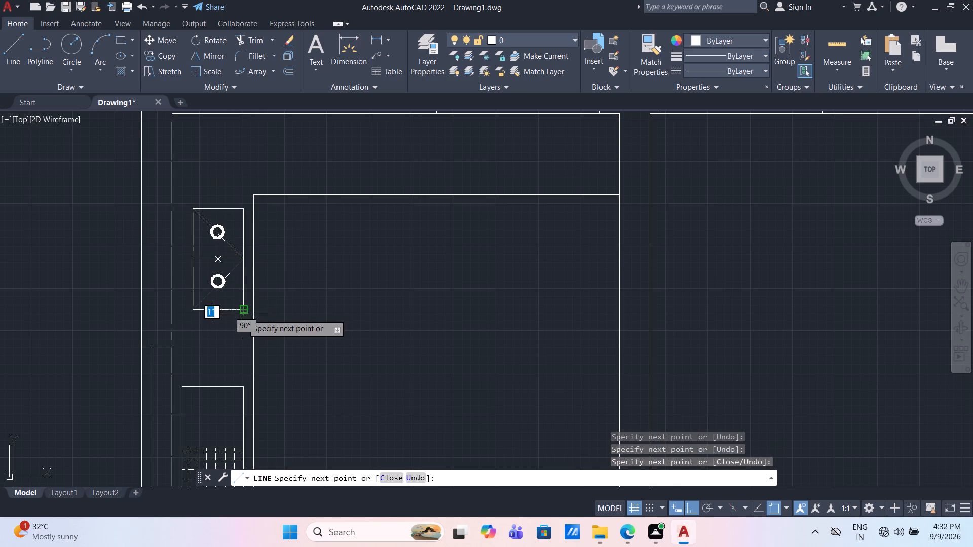
click(194, 256)
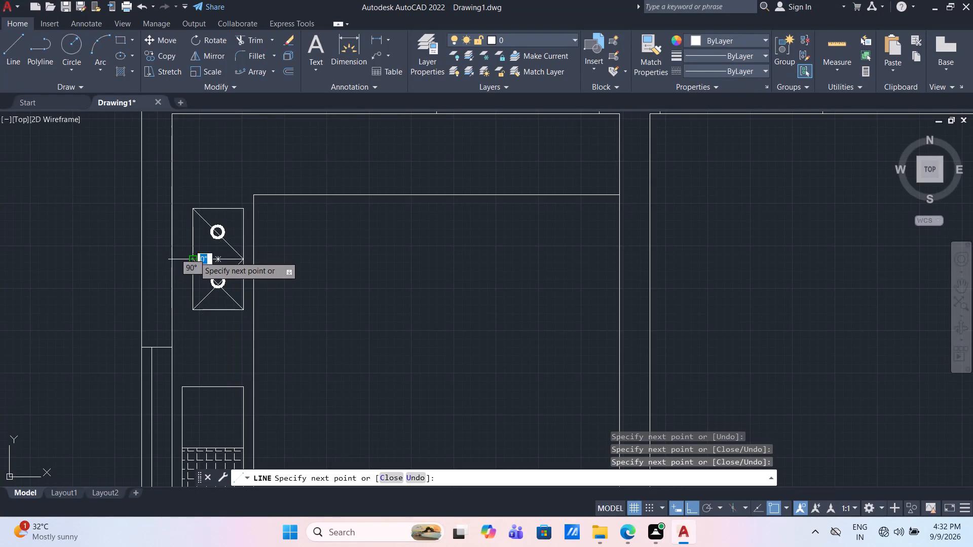
click(242, 210)
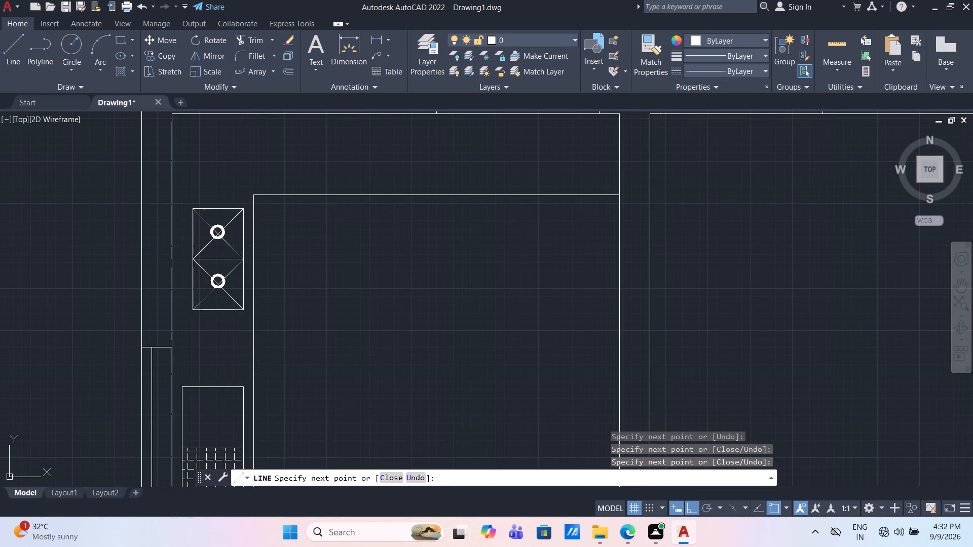
key(Escape)
Move the upper donut by its centre onto the crossing of the diagonals in the upper half of the 1'3" by 2'6" rectangle.
scroll(221, 227, up, 1)
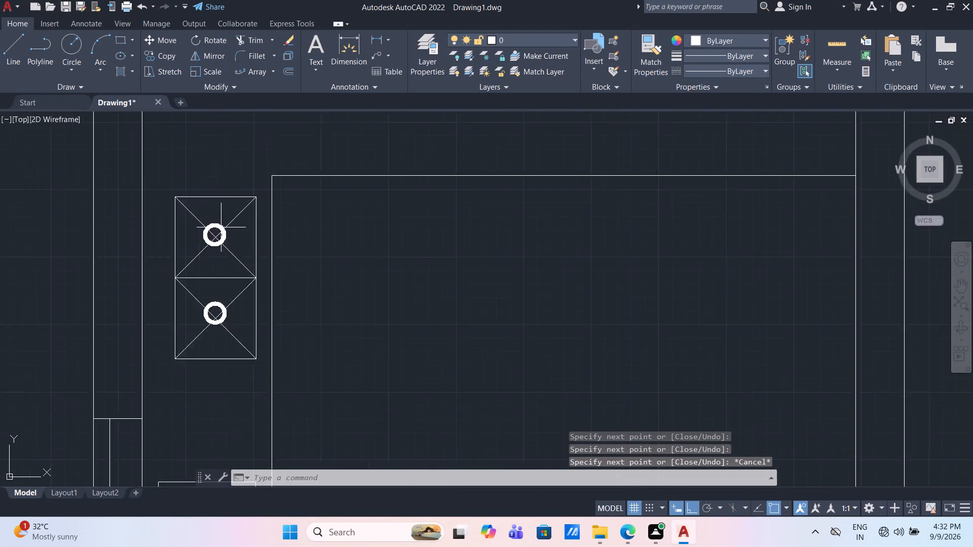
scroll(220, 227, up, 2)
click(225, 253)
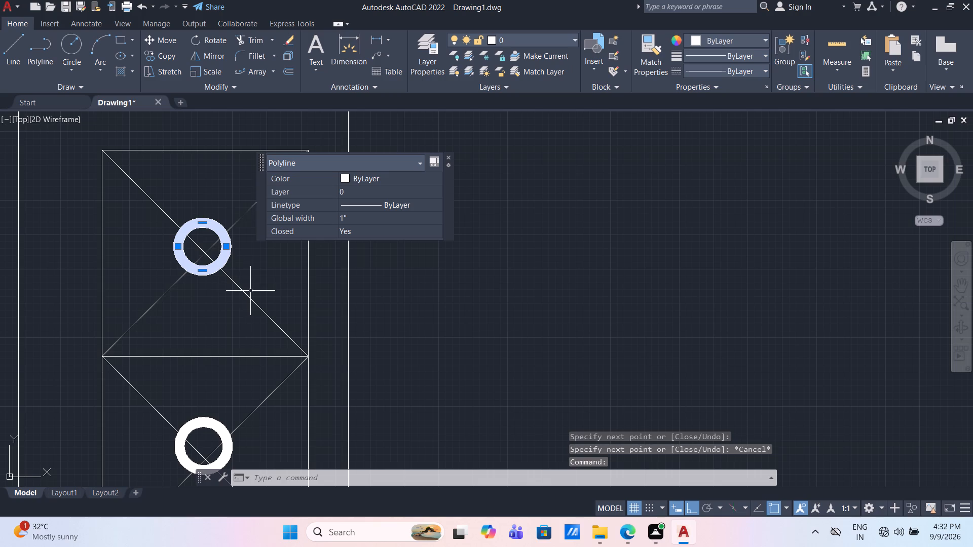
key(m)
key(Return)
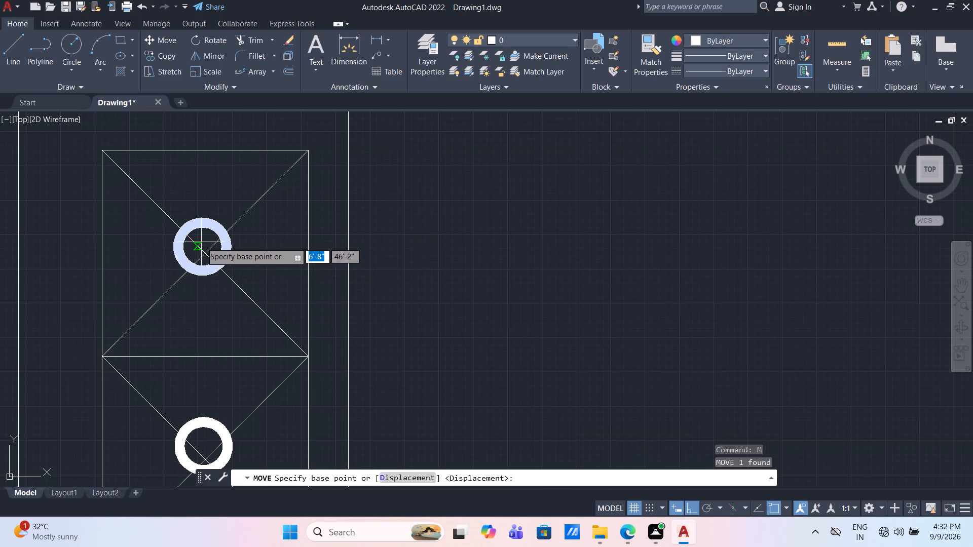
click(201, 247)
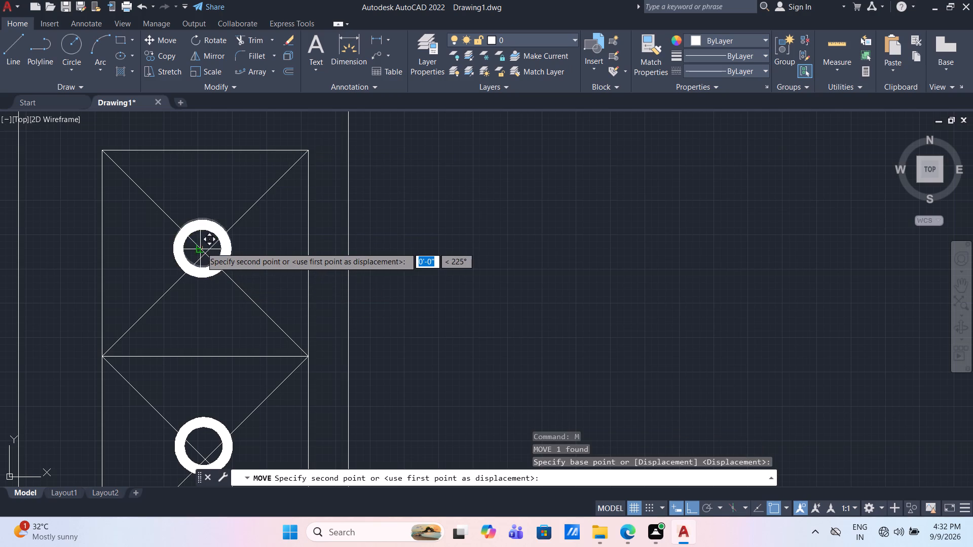
click(207, 254)
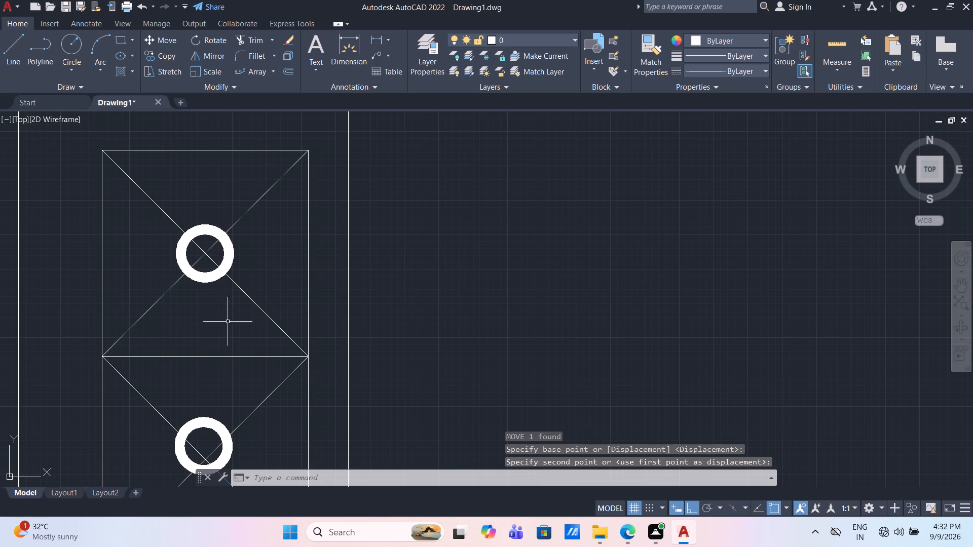
Move the lower donut by its centre onto the crossing of the diagonals in the lower half of the rectangle.
scroll(229, 324, down, 1)
middle_drag(224, 338, 188, 273)
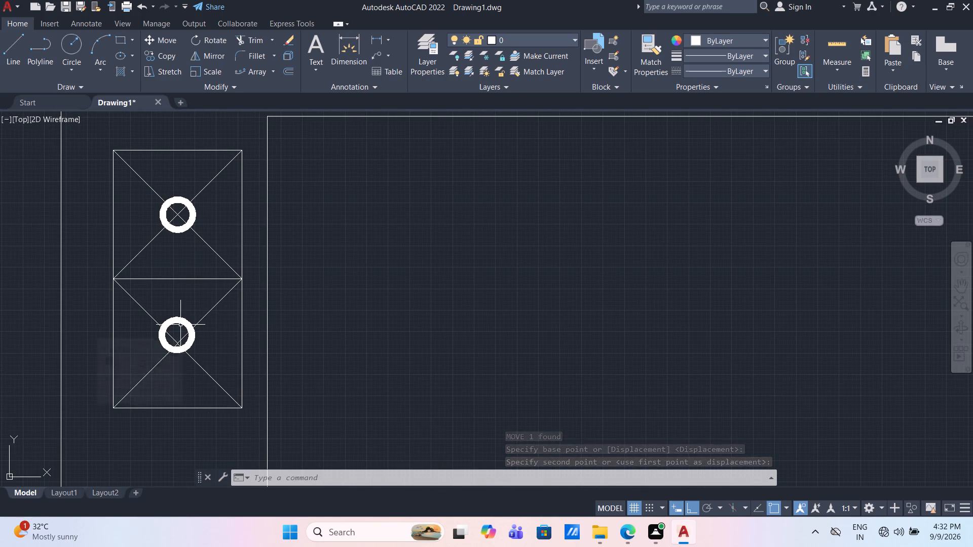
click(180, 325)
key(m)
key(Return)
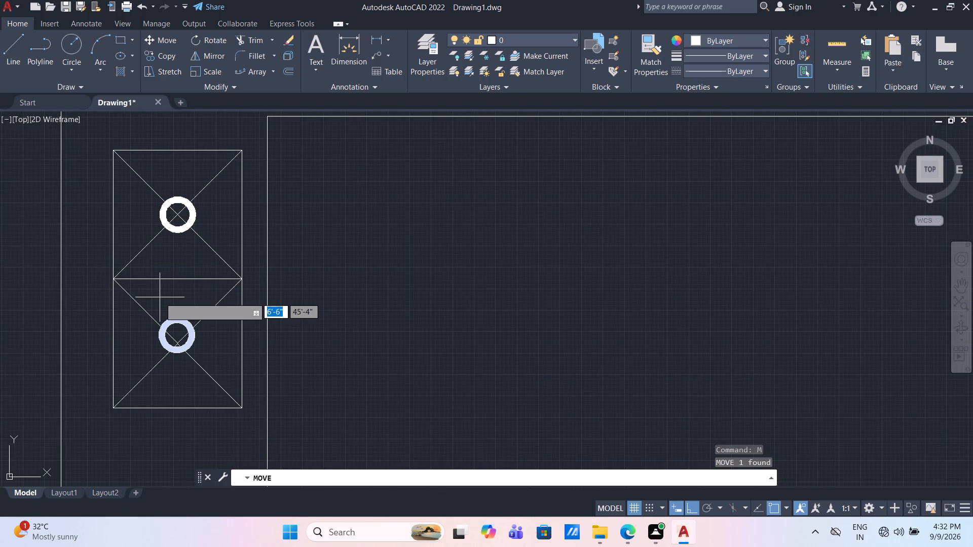
click(174, 334)
click(175, 342)
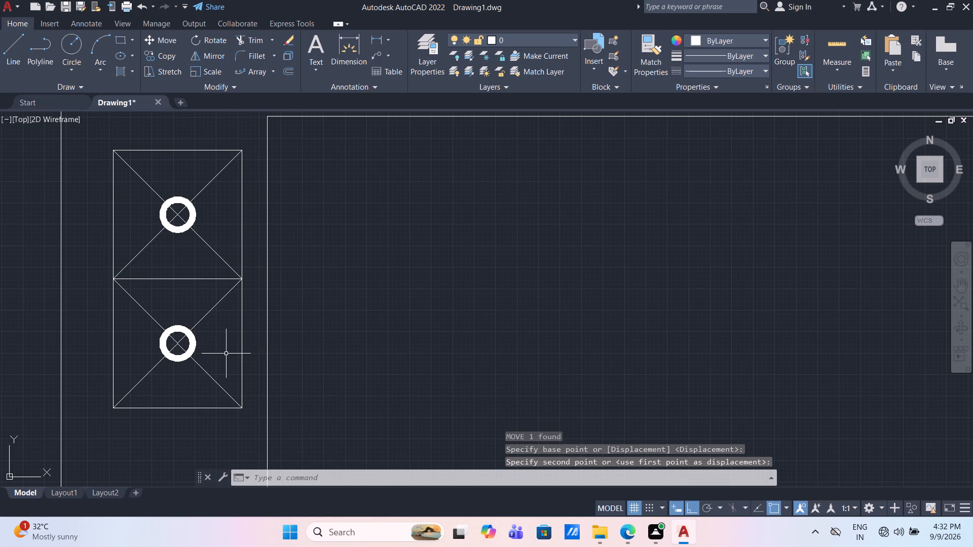
Draw a circle of 5" radius centred on the upper donut of the 1'3" by 2'6" rectangle.
scroll(324, 315, down, 3)
middle_drag(411, 407, 410, 402)
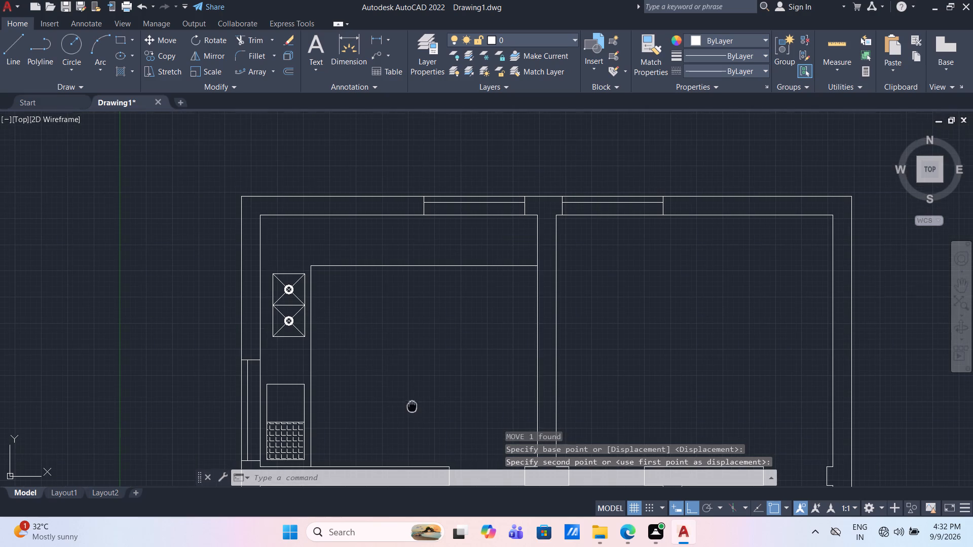
middle_drag(410, 402, 355, 347)
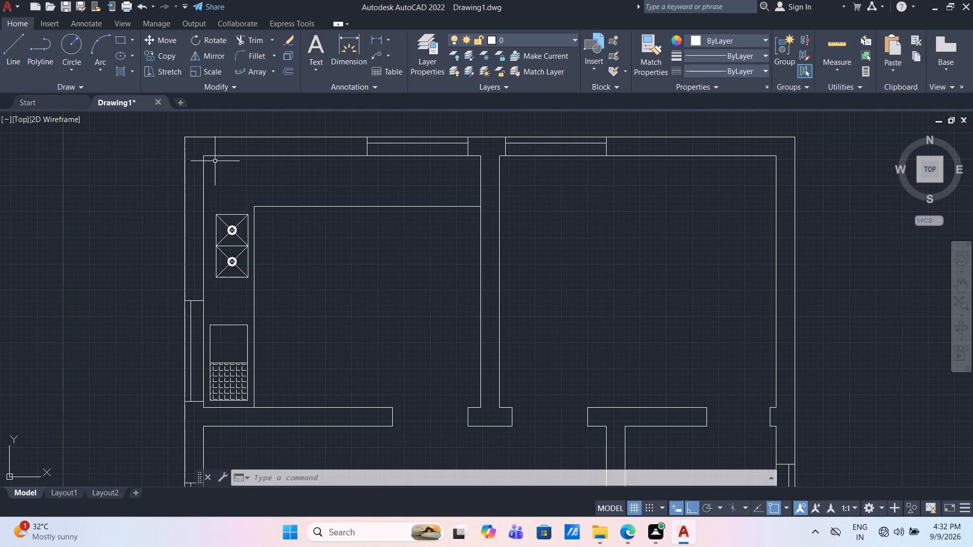
click(75, 42)
scroll(245, 221, up, 3)
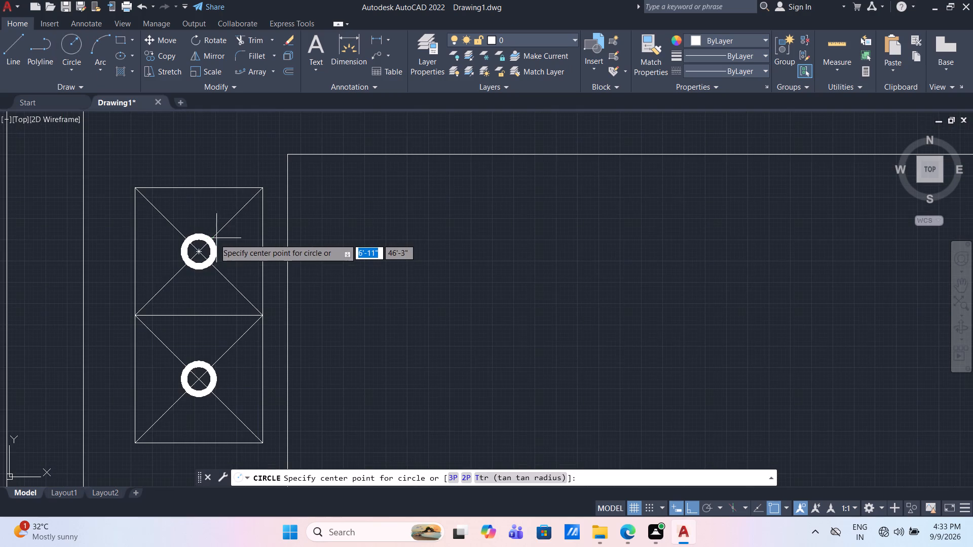
click(198, 254)
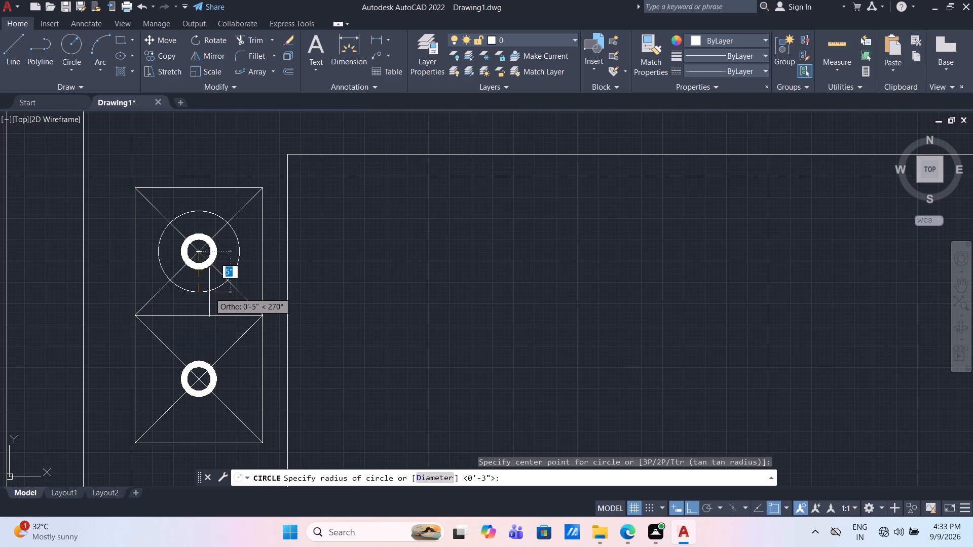
text(5")
key(Return)
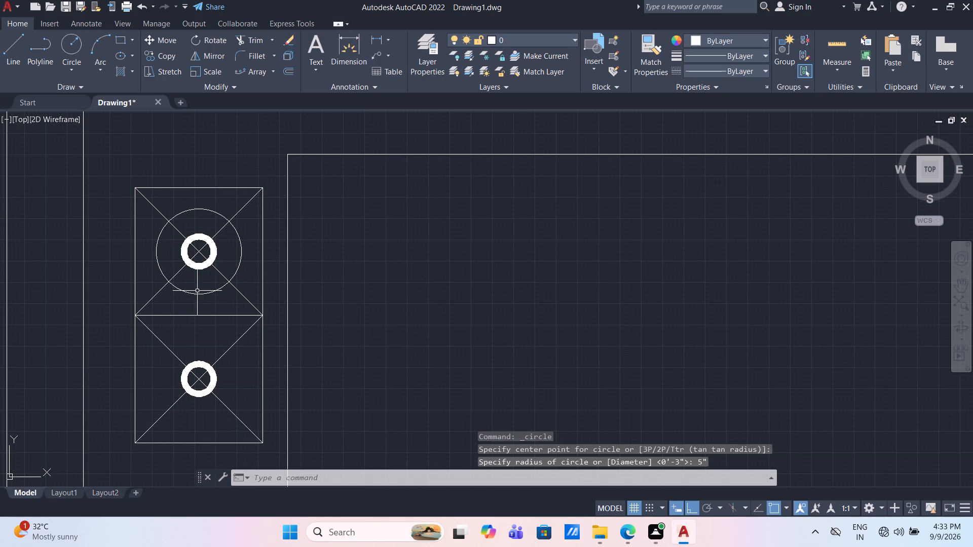
Draw a circle of 5" radius centred on the lower donut of the 1'3" by 2'6" rectangle.
click(67, 40)
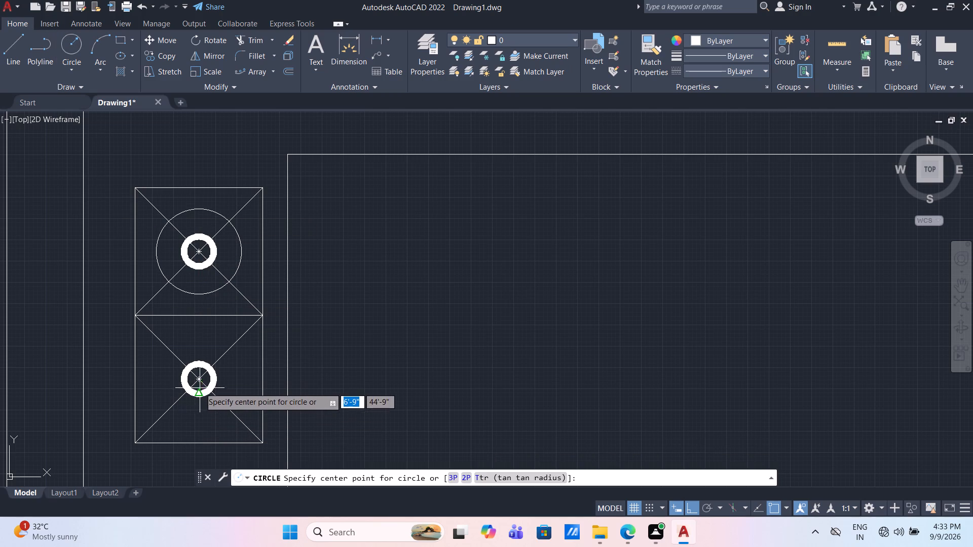
click(197, 379)
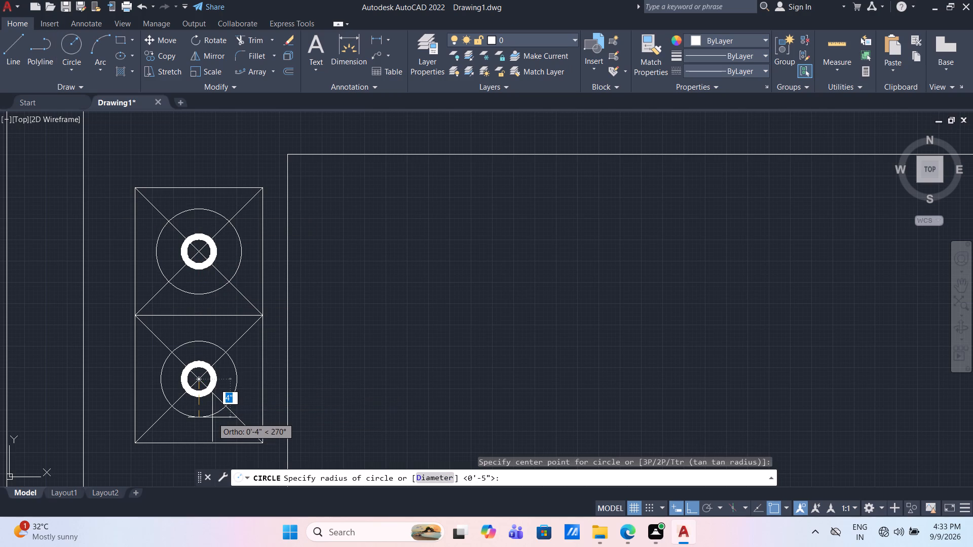
key(5)
key(shift+quotedbl)
key(Return)
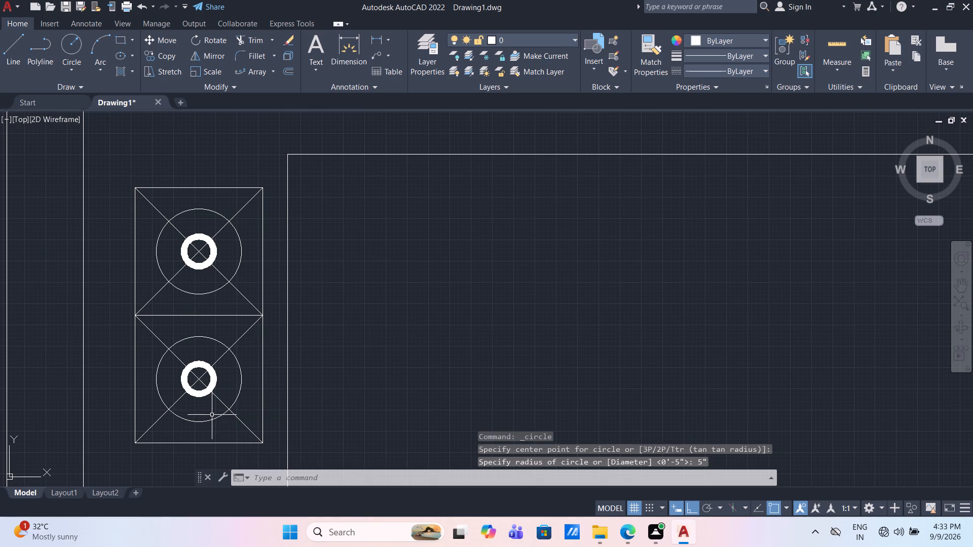
Draw lines forming crossing corner-to-corner diagonals in the unhatched upper half of the 1'6" by 3' rectangle.
scroll(343, 317, down, 5)
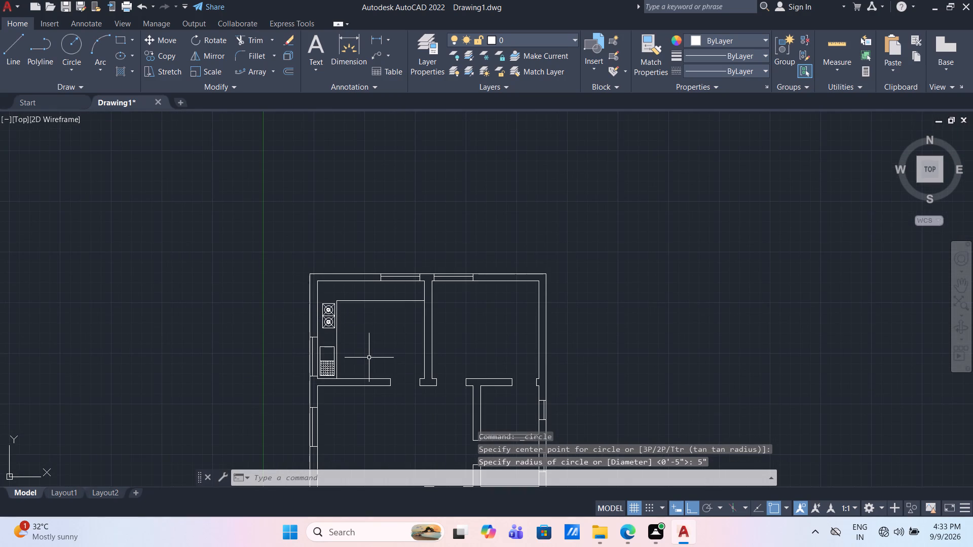
scroll(354, 379, up, 2)
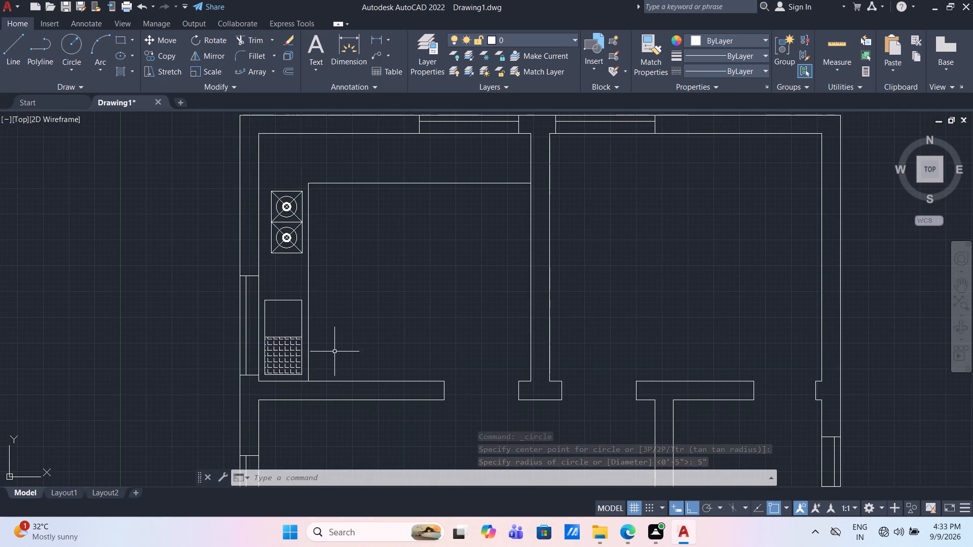
middle_drag(332, 332, 314, 289)
scroll(273, 270, up, 2)
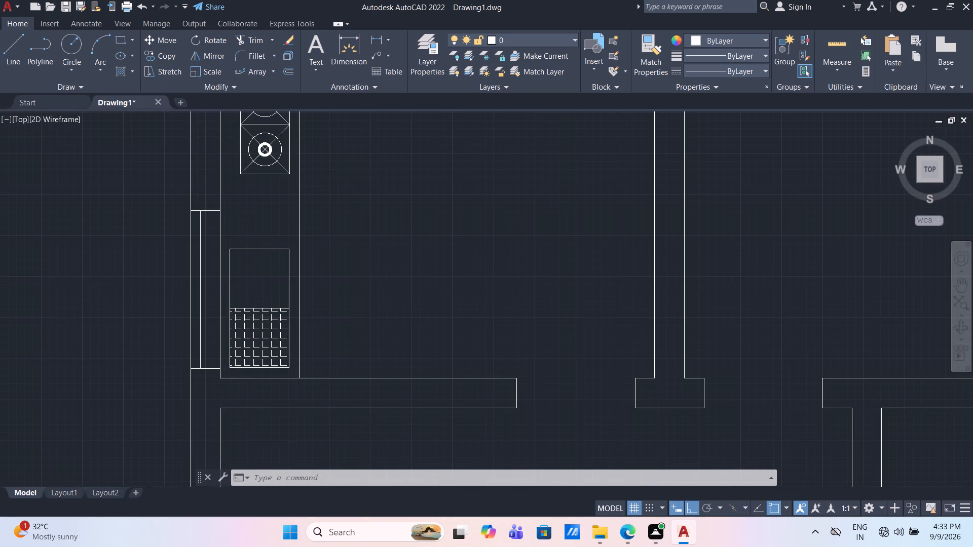
click(10, 43)
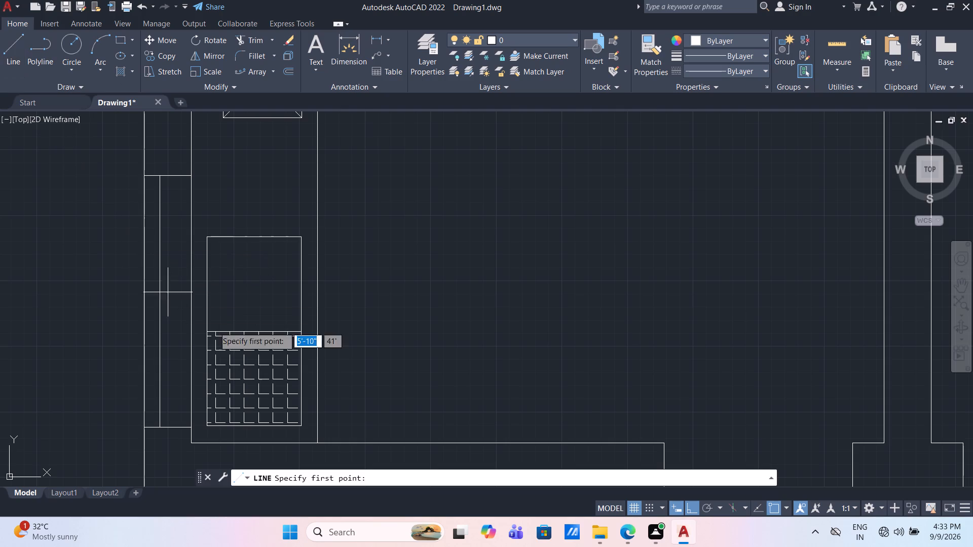
click(206, 330)
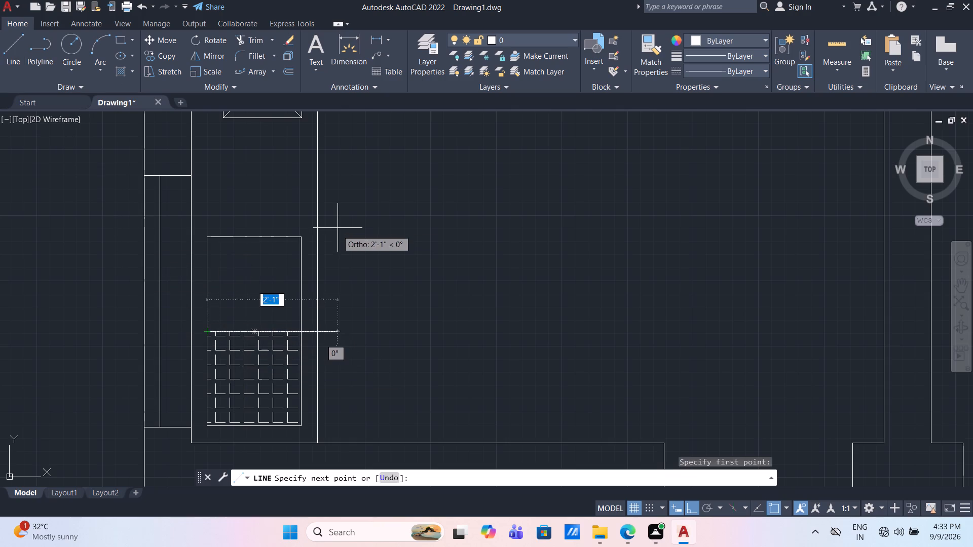
click(302, 236)
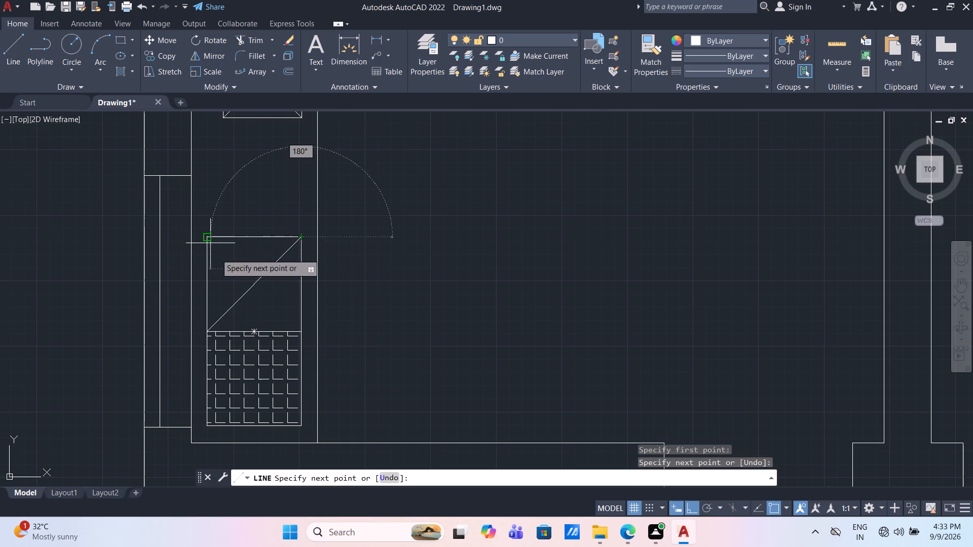
click(204, 240)
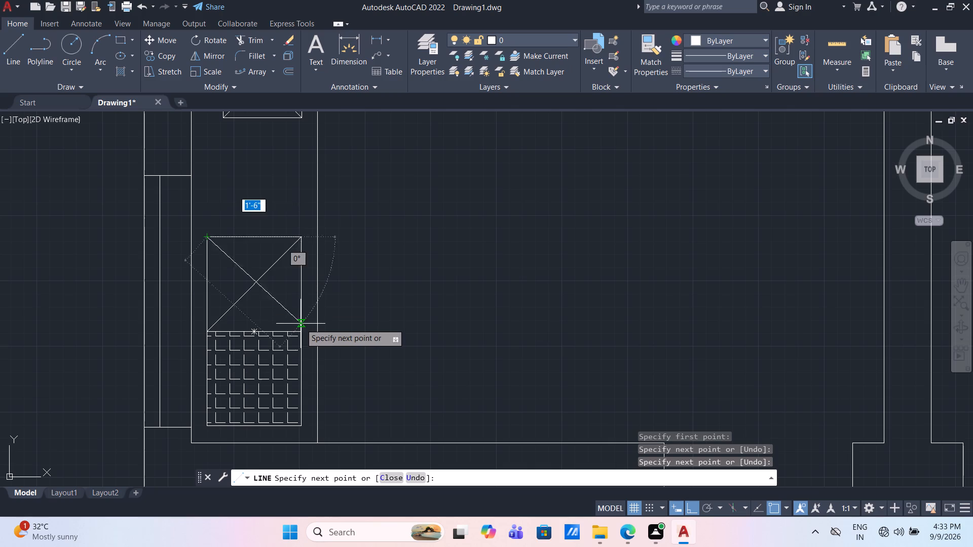
click(299, 333)
key(Escape)
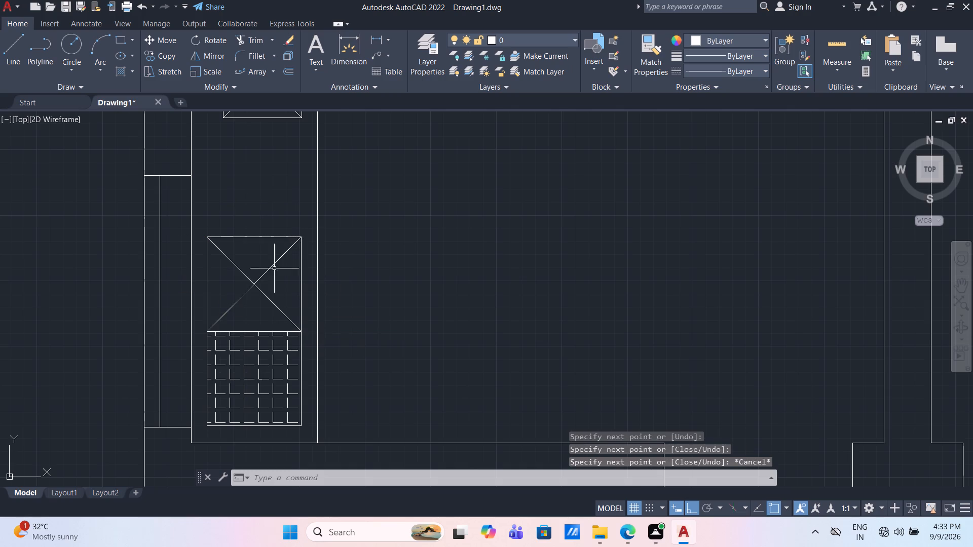
Draw a circle of 2" radius centred on the crossing of the diagonals in the sink's unhatched upper half.
drag(64, 38, 65, 45)
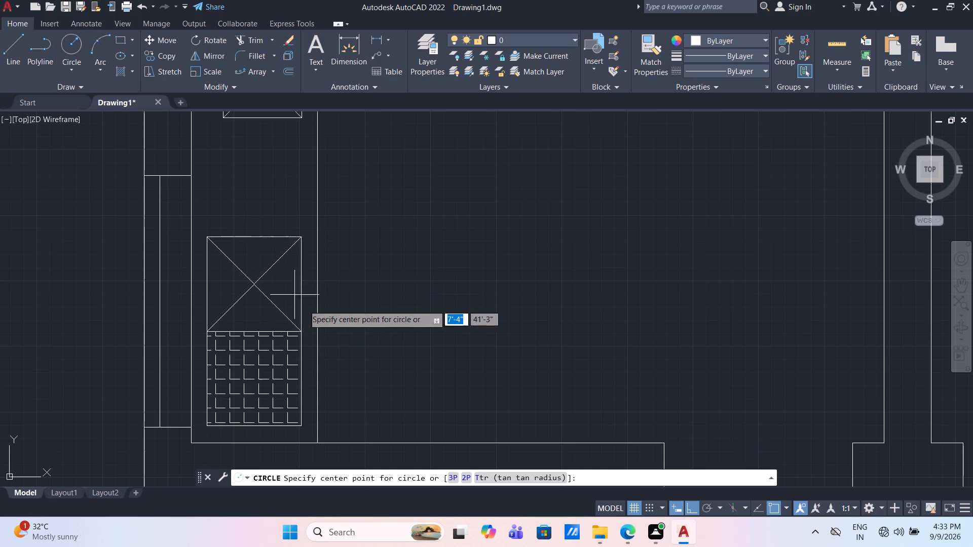
click(252, 286)
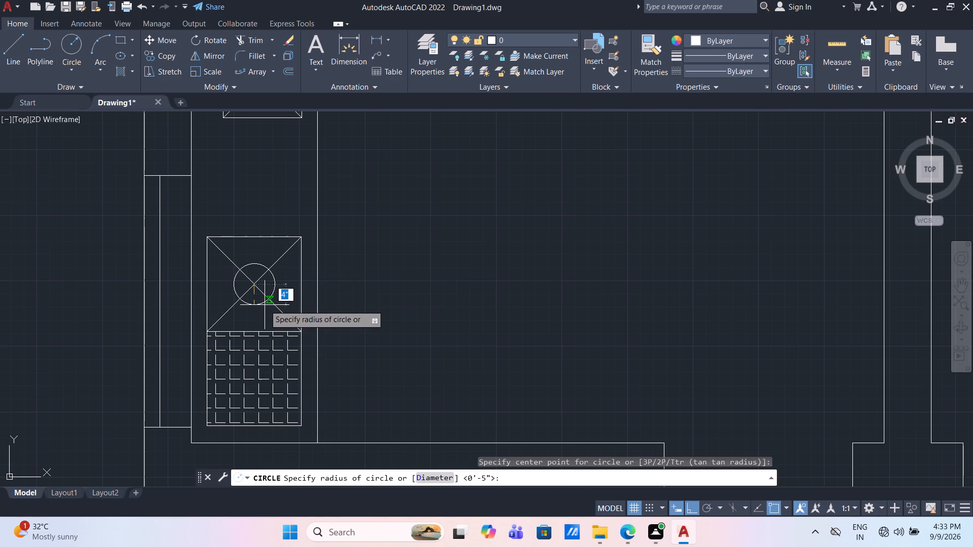
text(2")
key(Return)
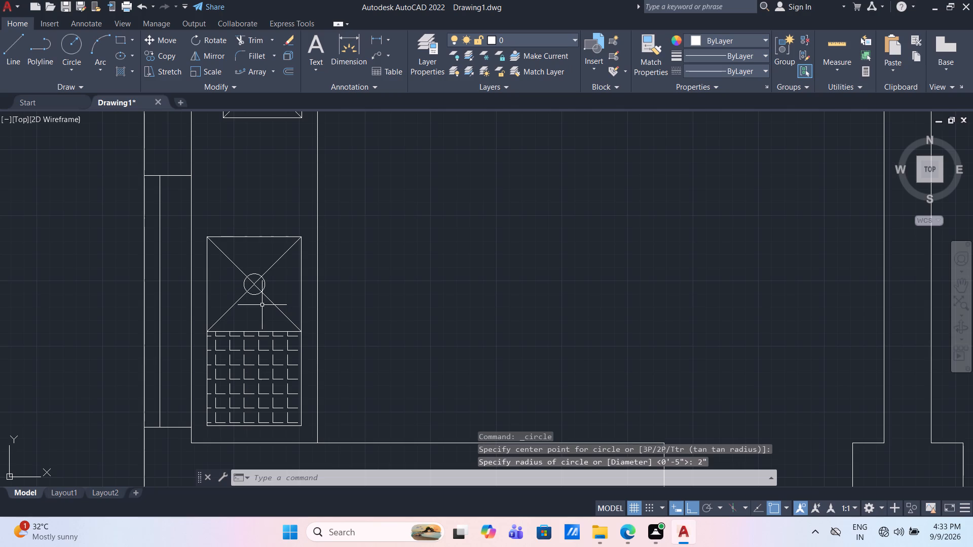
Erase the two crossing diagonals in the sink's unhatched half, keeping the 2" radius circle.
scroll(333, 316, down, 2)
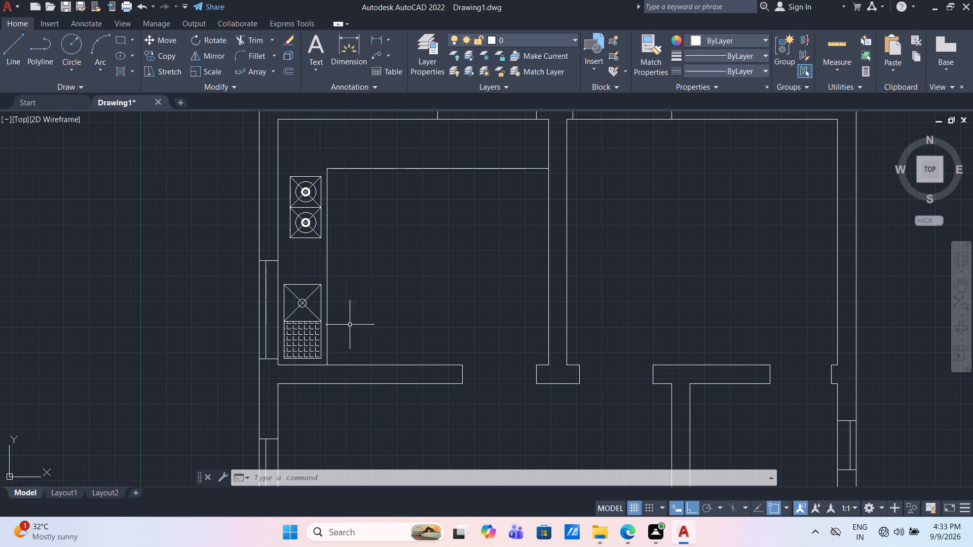
scroll(326, 308, up, 2)
click(298, 309)
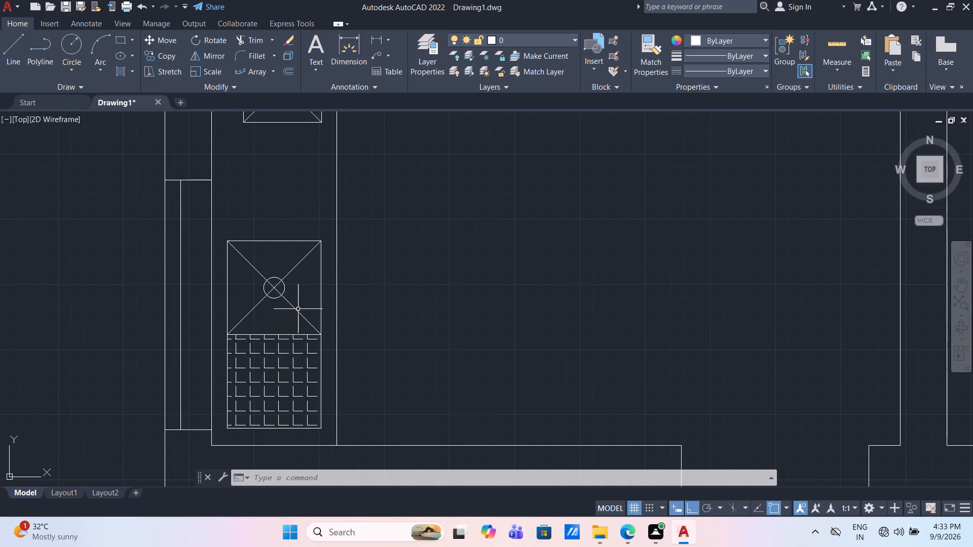
click(304, 257)
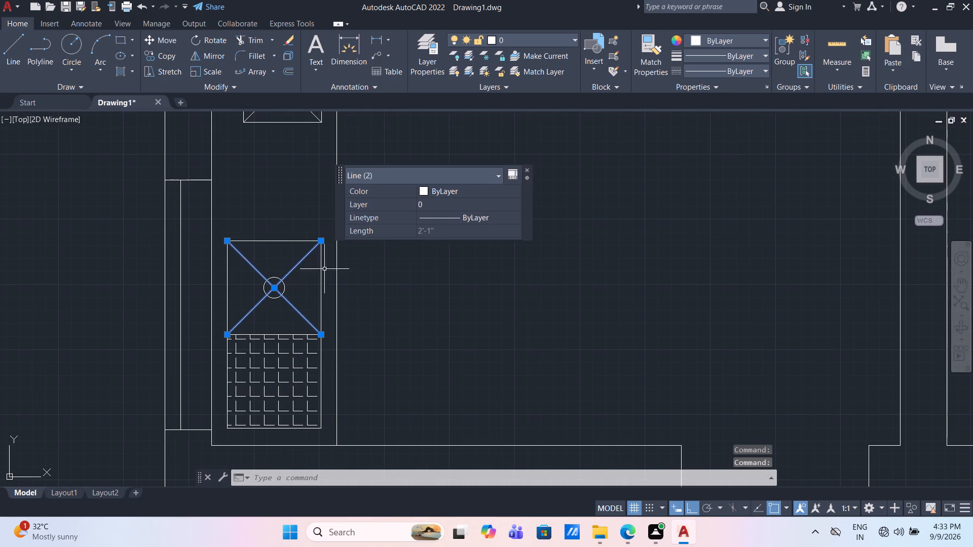
key(Delete)
Look over the floor plan from the kitchen down through the large west room to the staircase.
scroll(366, 277, down, 5)
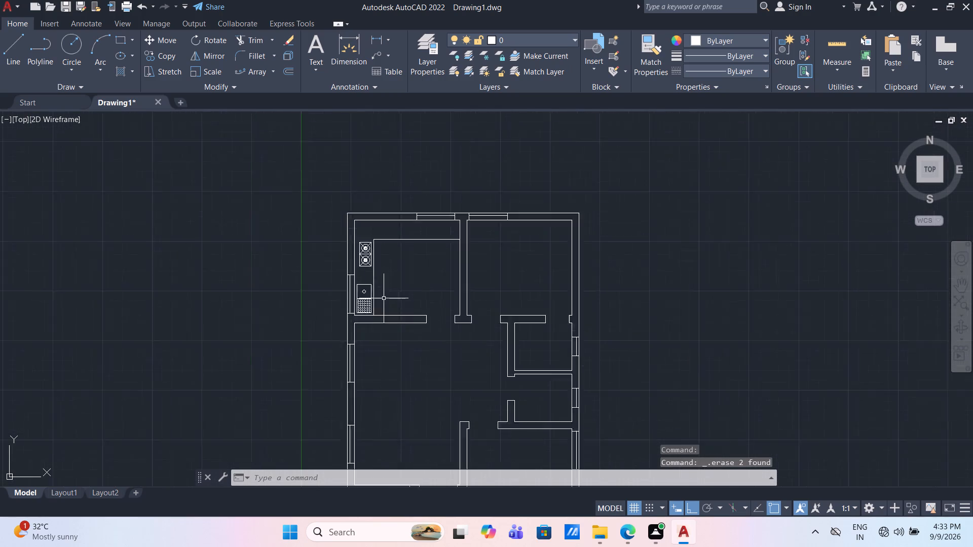
scroll(405, 288, up, 2)
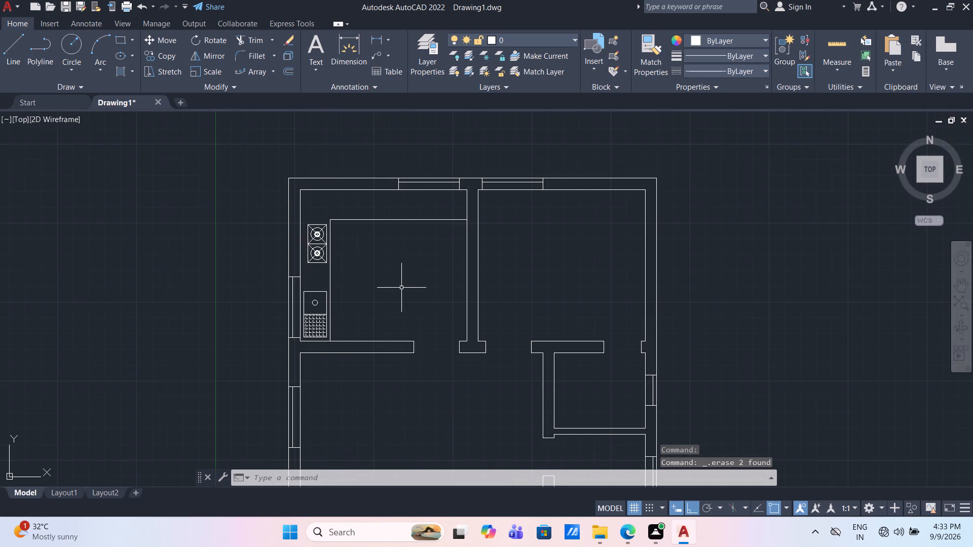
middle_drag(386, 296, 341, 287)
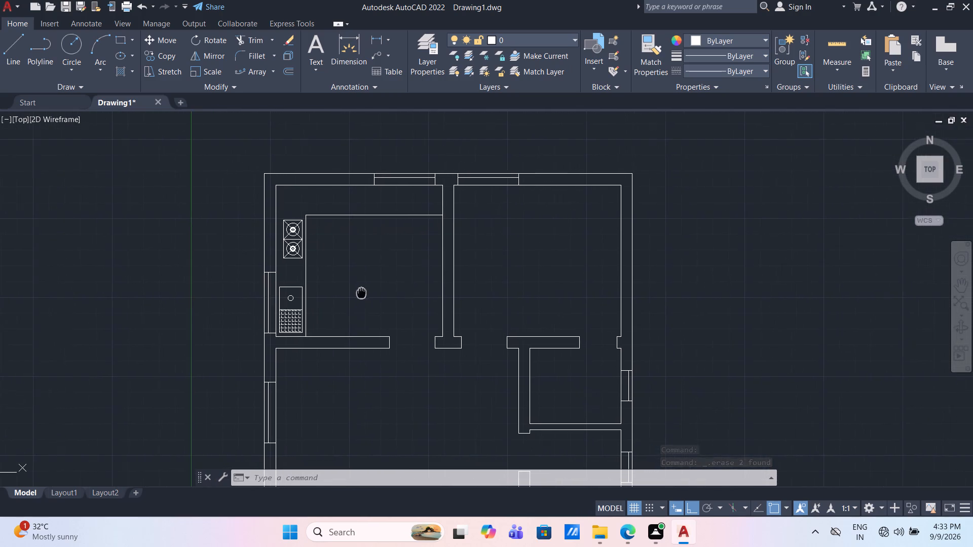
middle_drag(341, 287, 276, 287)
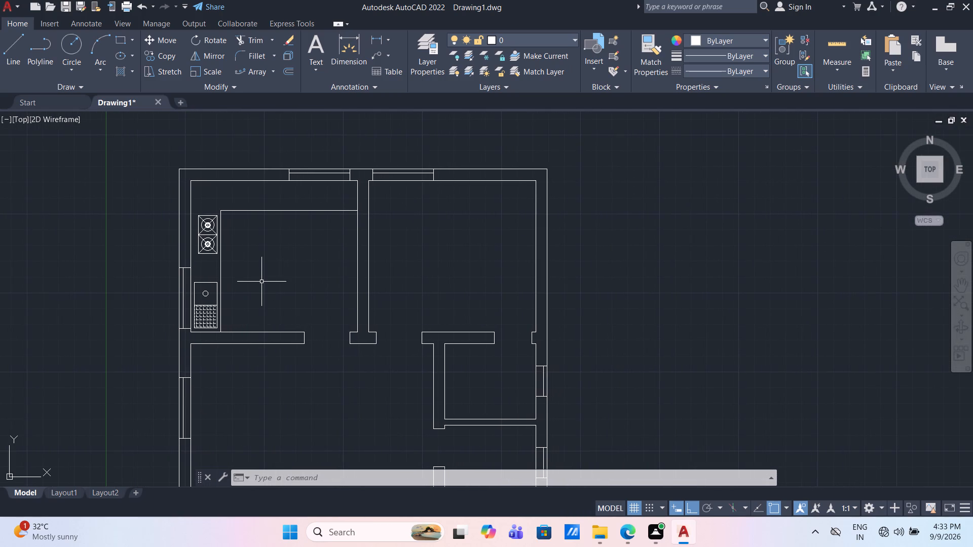
middle_drag(252, 379, 233, 317)
scroll(236, 340, down, 2)
middle_drag(232, 349, 208, 277)
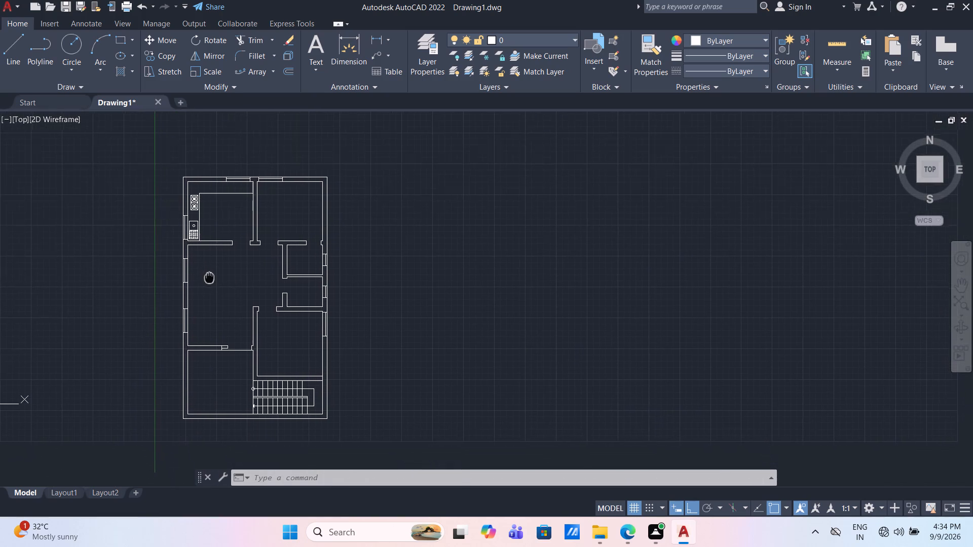
scroll(188, 304, up, 2)
middle_drag(206, 360, 208, 348)
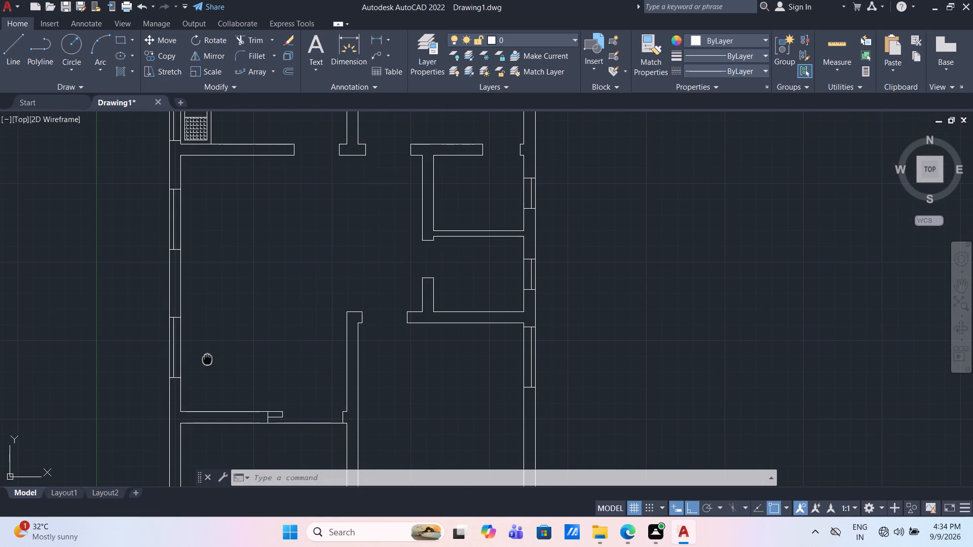
middle_drag(208, 348, 207, 256)
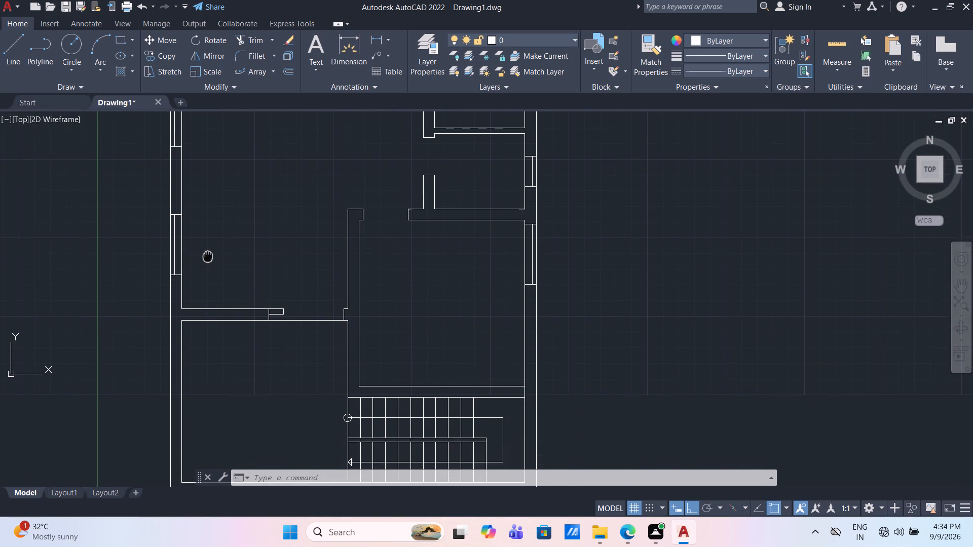
scroll(216, 280, down, 1)
middle_drag(252, 401, 240, 333)
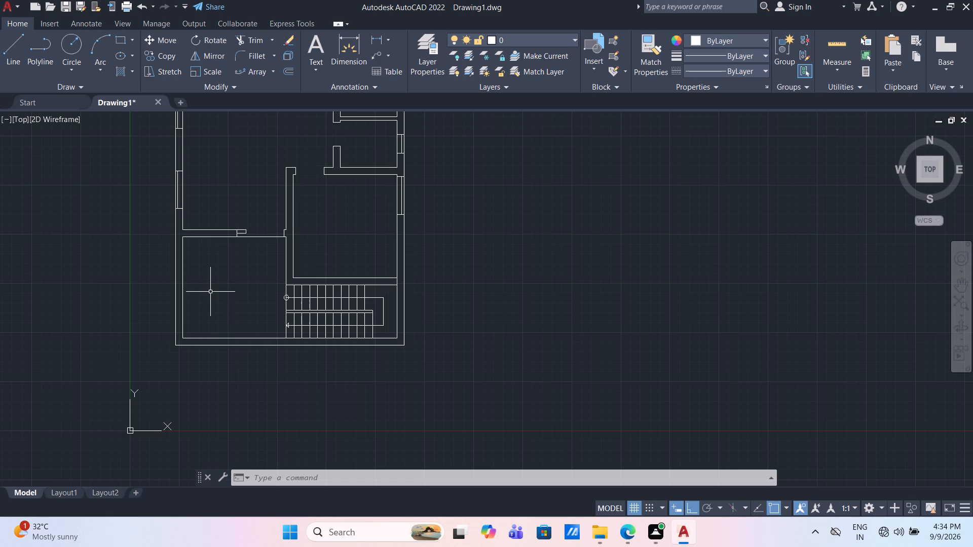
middle_drag(205, 186, 204, 283)
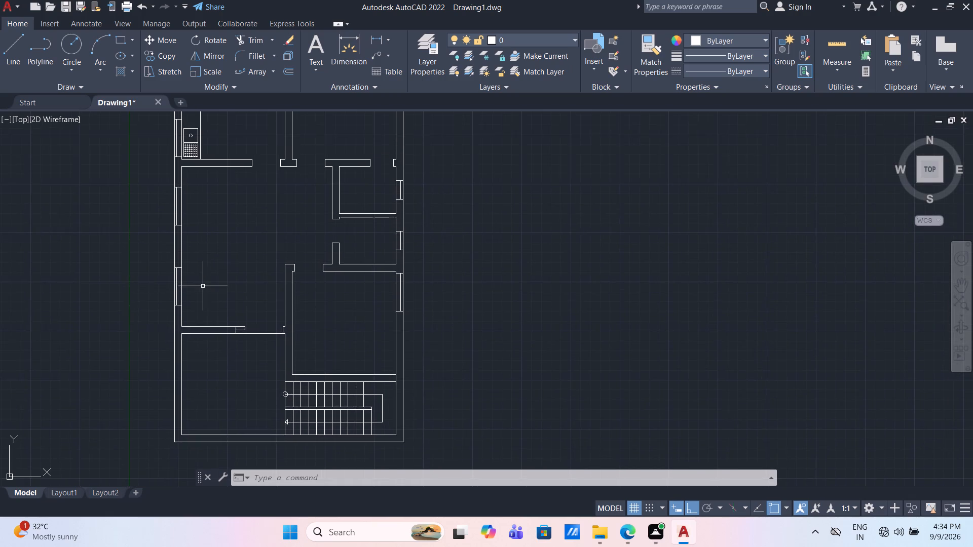
Draw a line 2'3" up from the south partition's end at the door opening and continue it west to the exterior wall's inner face.
scroll(201, 289, up, 2)
middle_drag(201, 291, 197, 269)
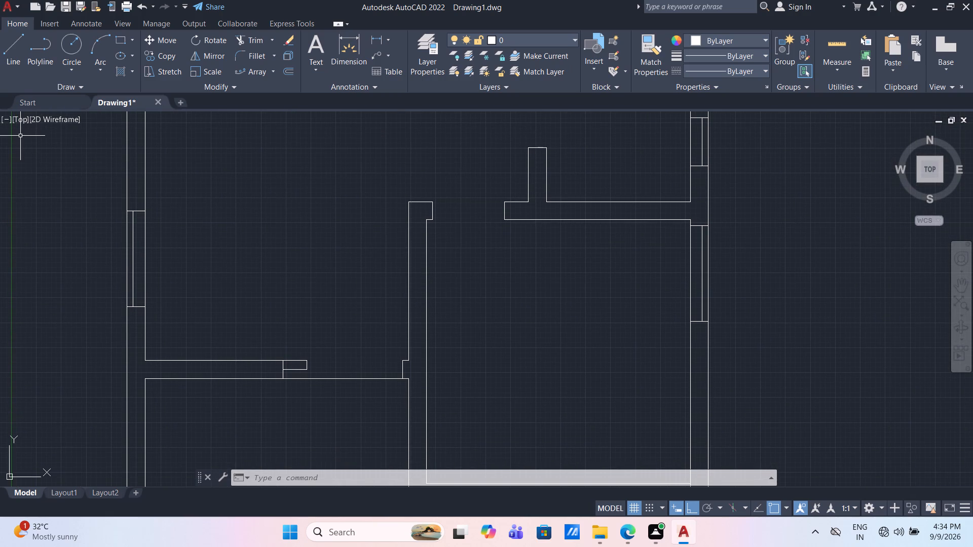
click(12, 58)
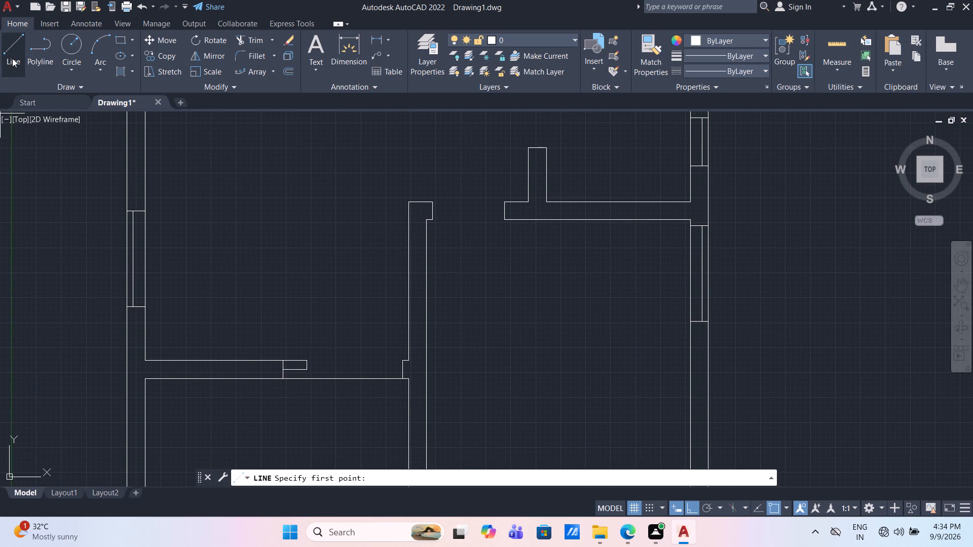
click(284, 358)
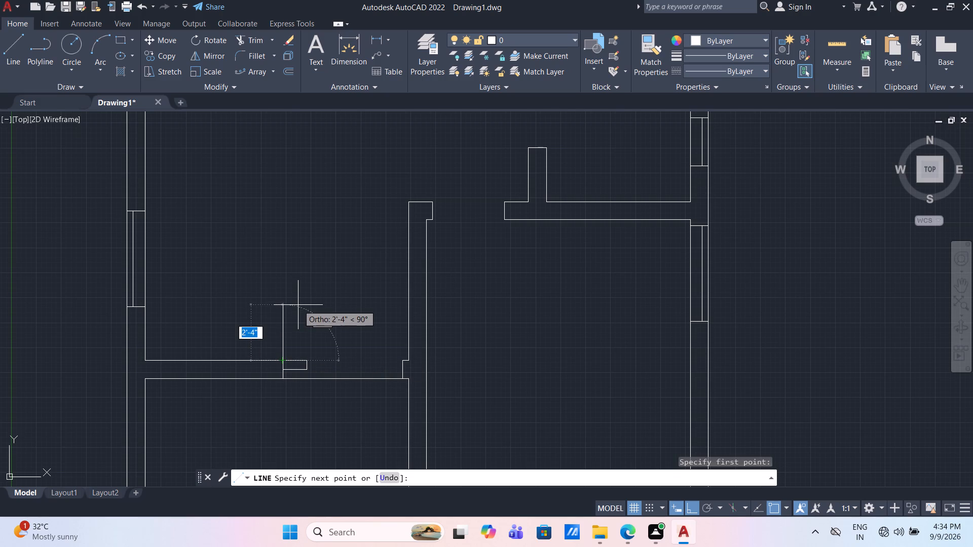
text(2'3")
key(Return)
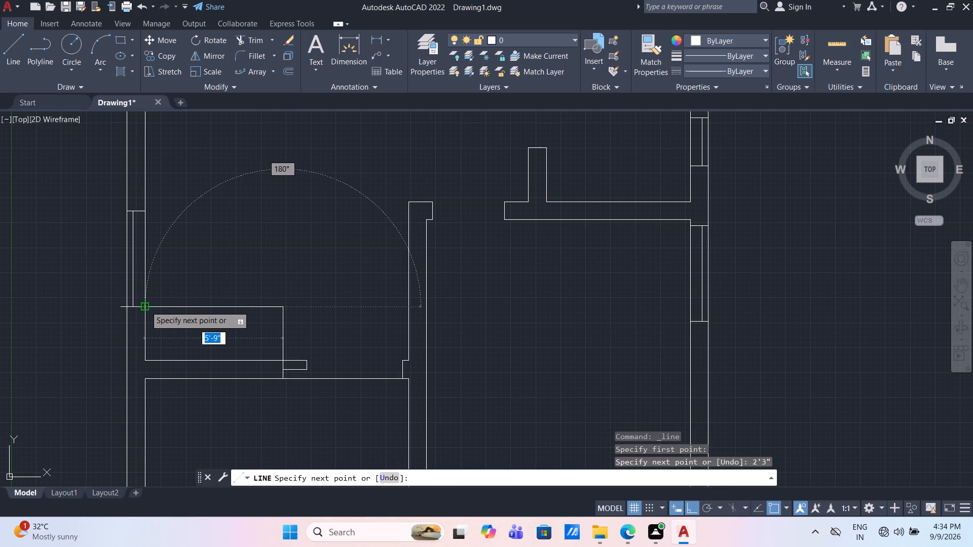
click(145, 306)
key(Escape)
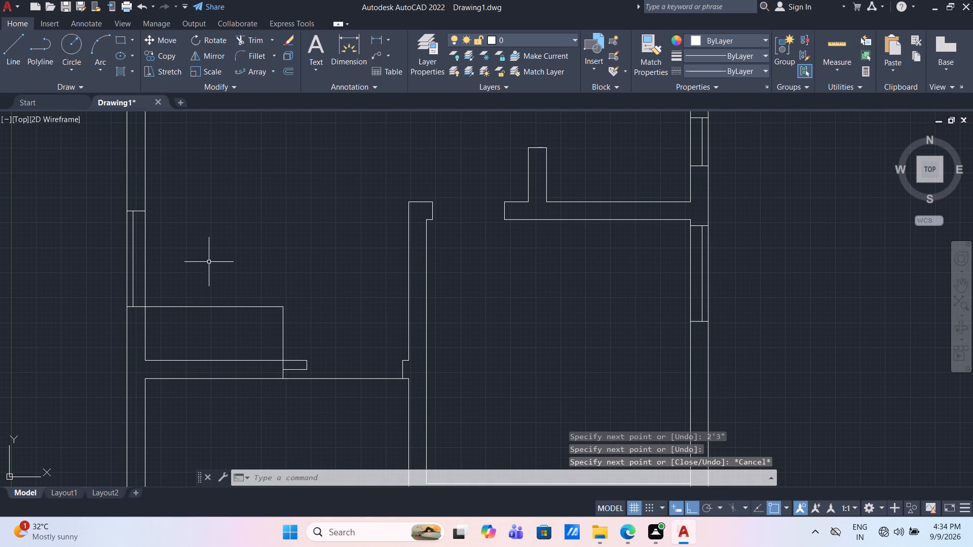
Offset the horizontal line of the new 2'3" deep outline 2' down towards the south partition.
middle_drag(211, 262, 209, 335)
scroll(211, 335, down, 1)
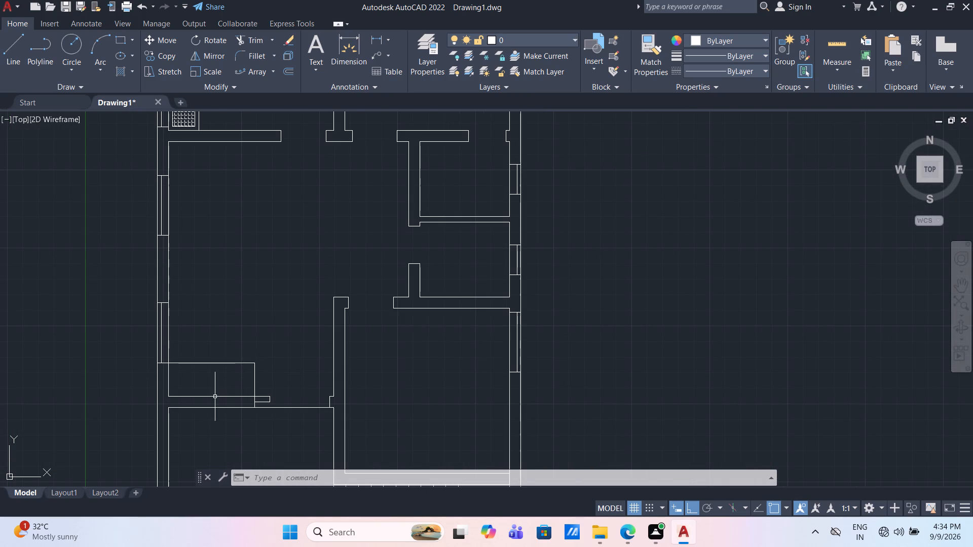
scroll(213, 379, up, 1)
middle_drag(213, 379, 203, 345)
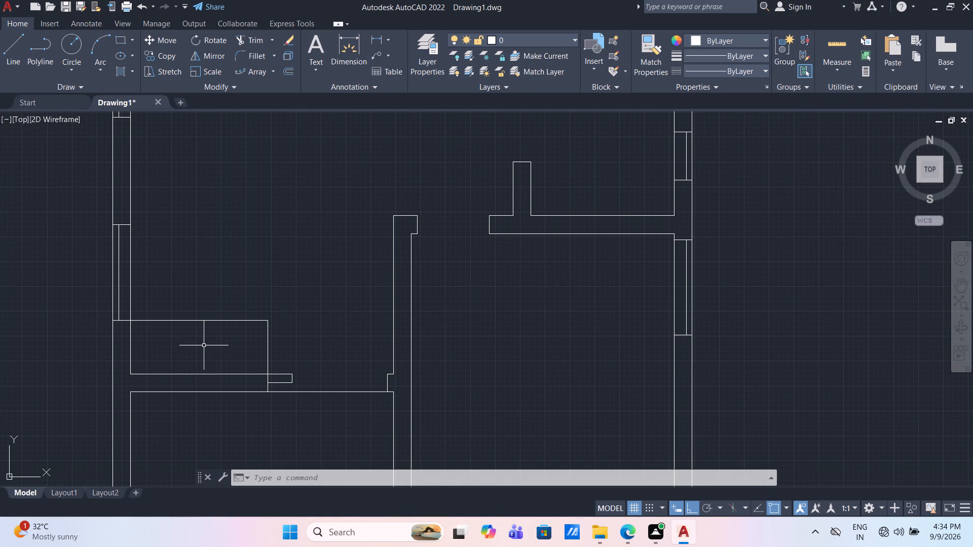
key(o)
key(Return)
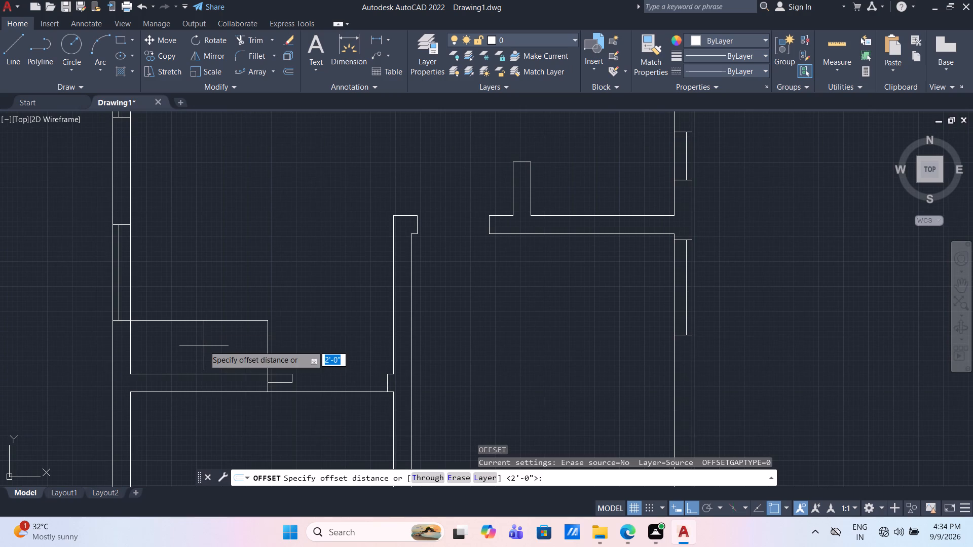
key(Return)
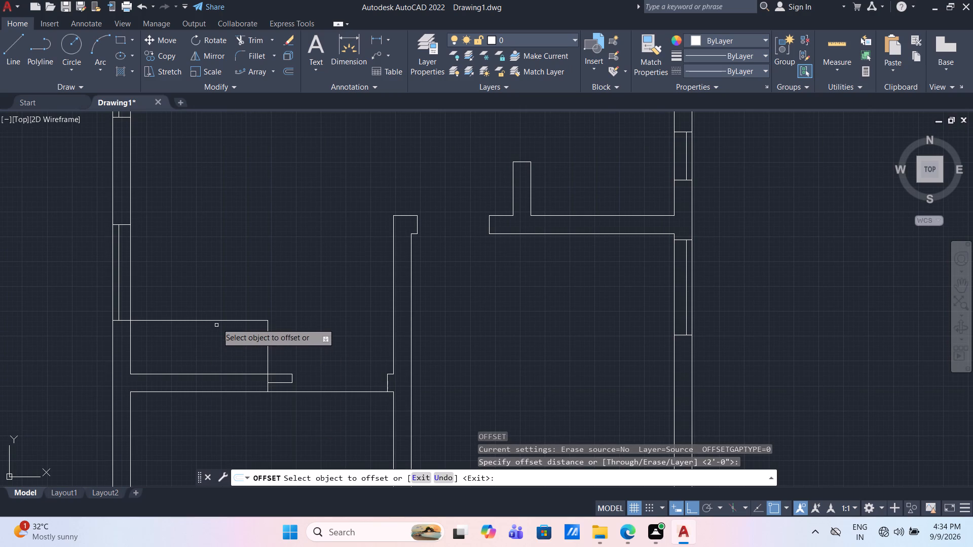
click(220, 321)
click(220, 343)
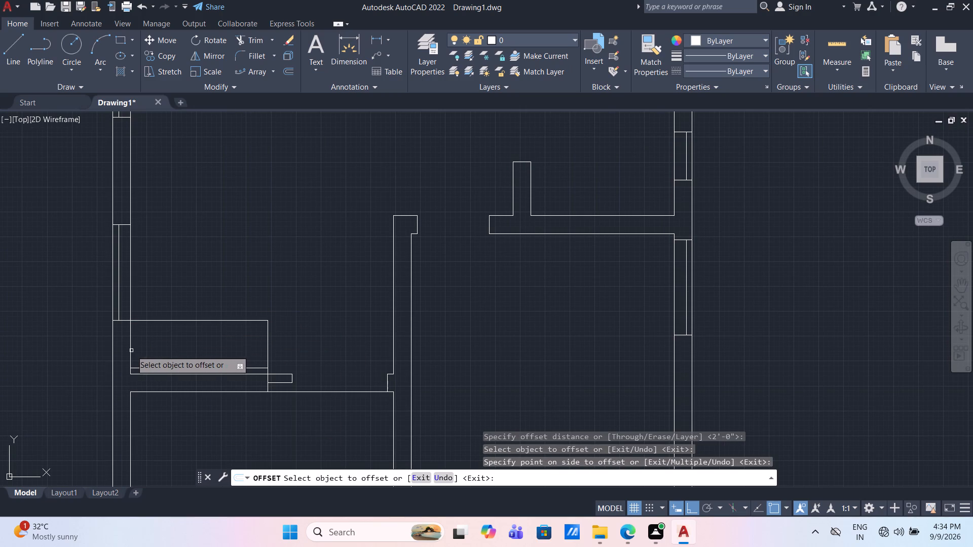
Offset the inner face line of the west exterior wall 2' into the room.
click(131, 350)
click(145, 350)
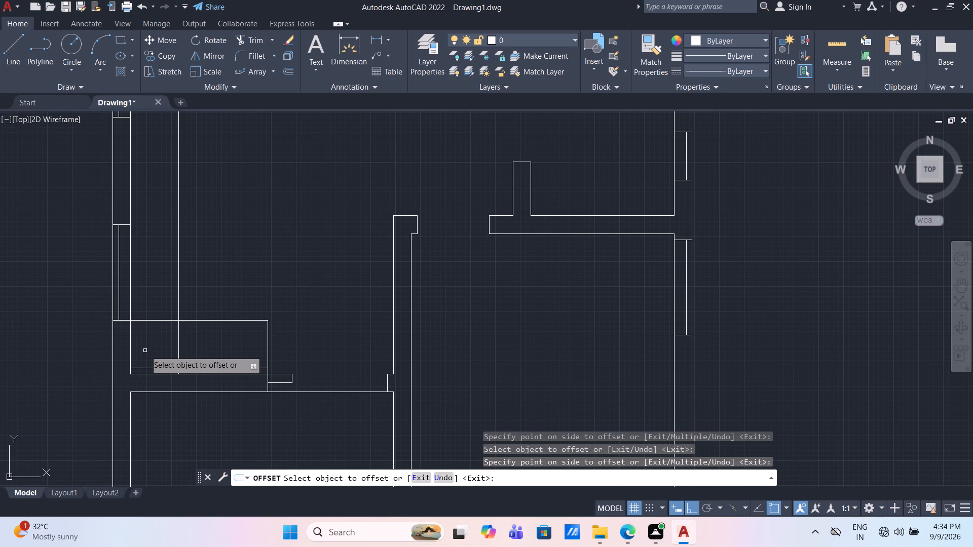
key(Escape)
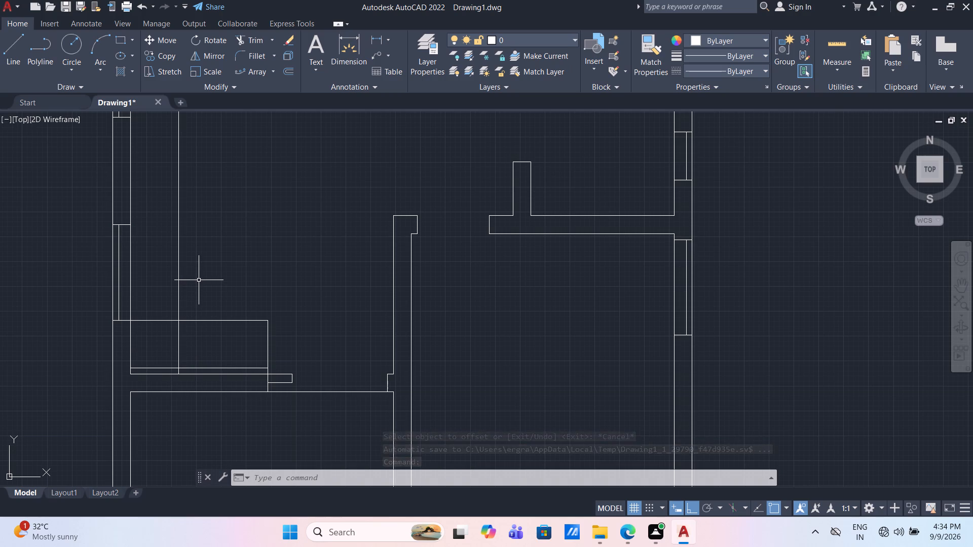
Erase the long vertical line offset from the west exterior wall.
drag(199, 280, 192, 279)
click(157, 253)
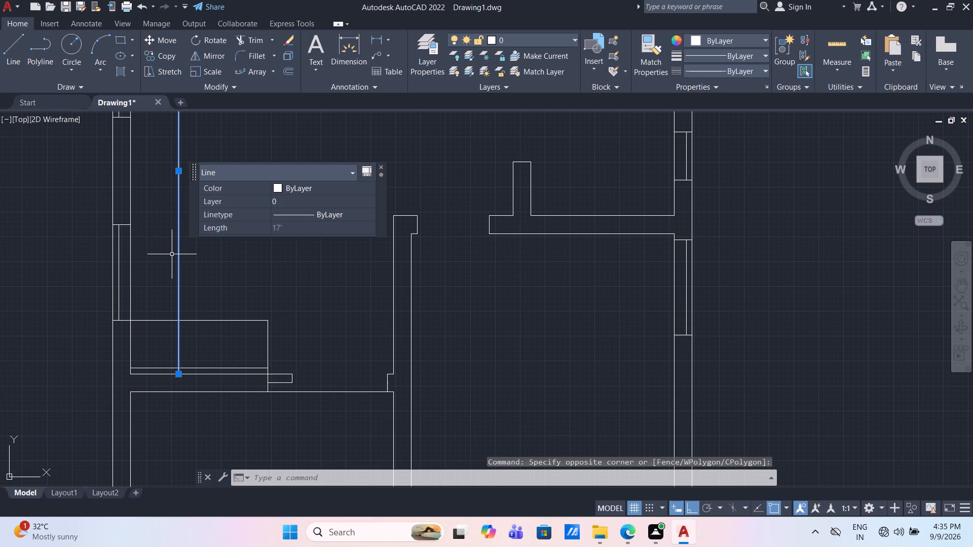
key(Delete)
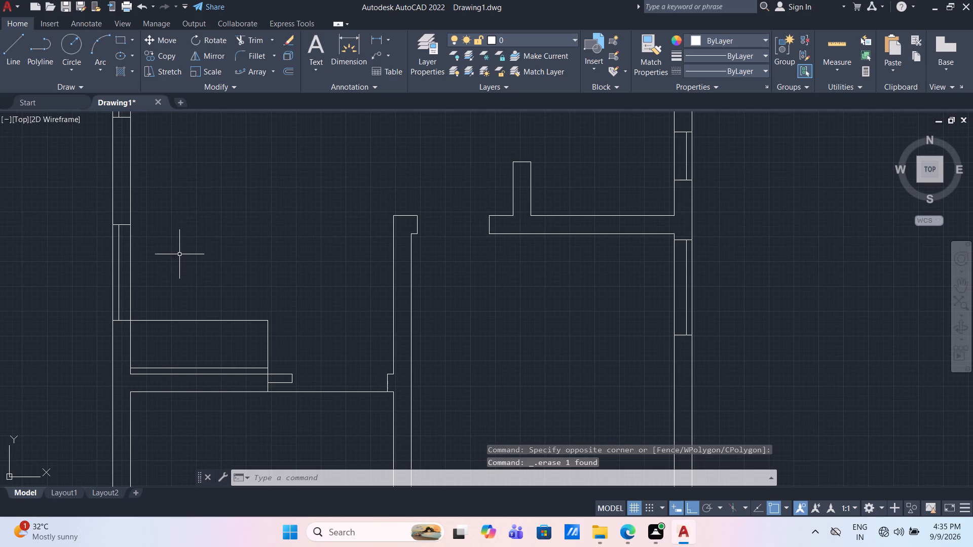
Draw an outline from the 2'3" outline's corner at the west wall: 2'3" east, 6' north, and back west to the wall.
click(11, 50)
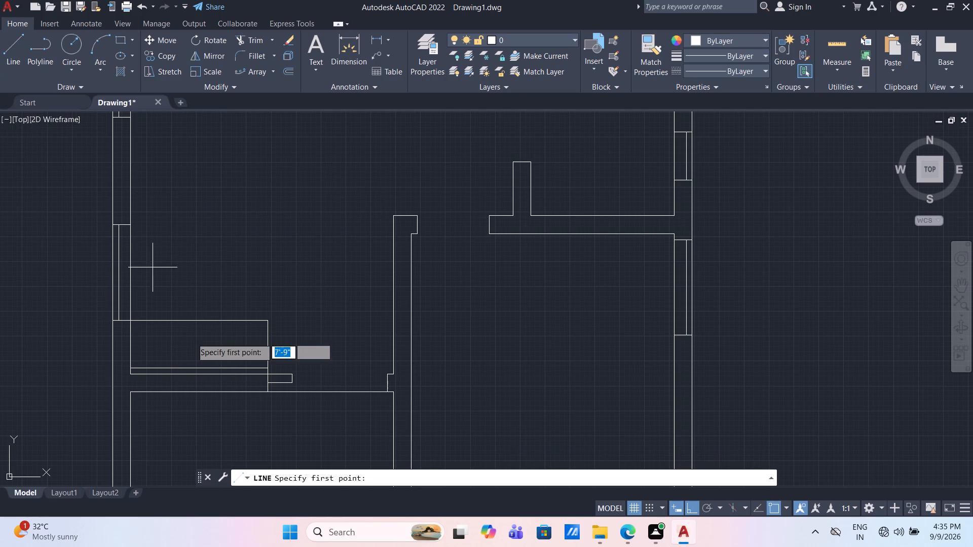
click(129, 318)
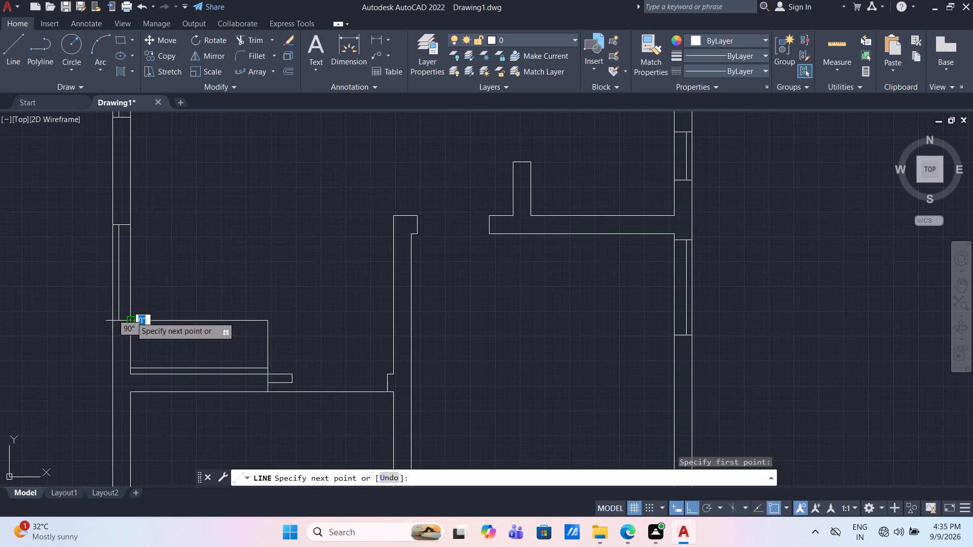
text(2'3")
key(Return)
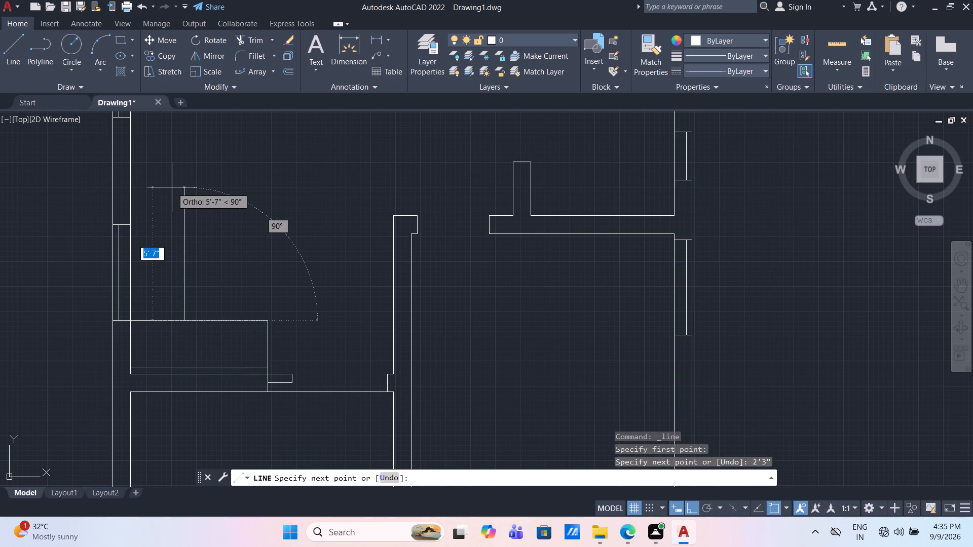
key(6)
key(apostrophe)
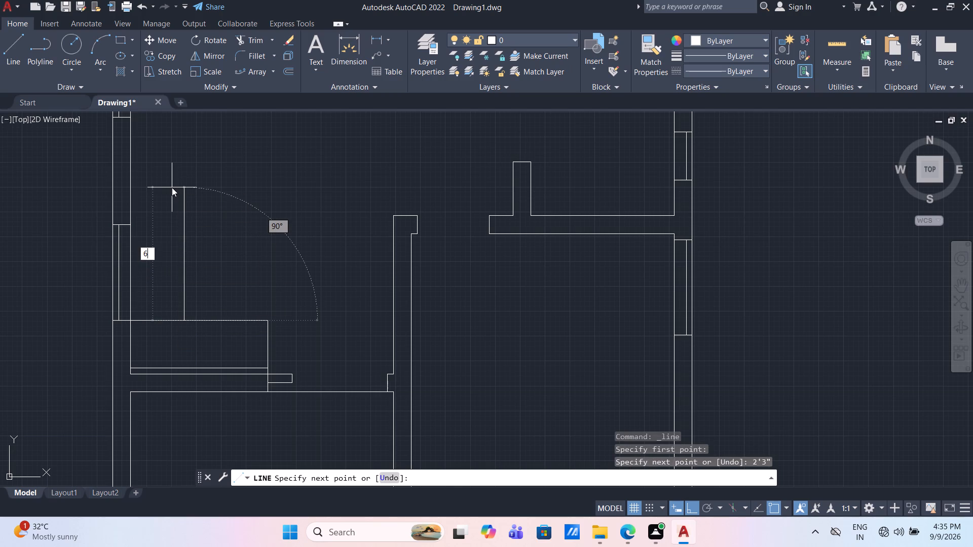
key(Return)
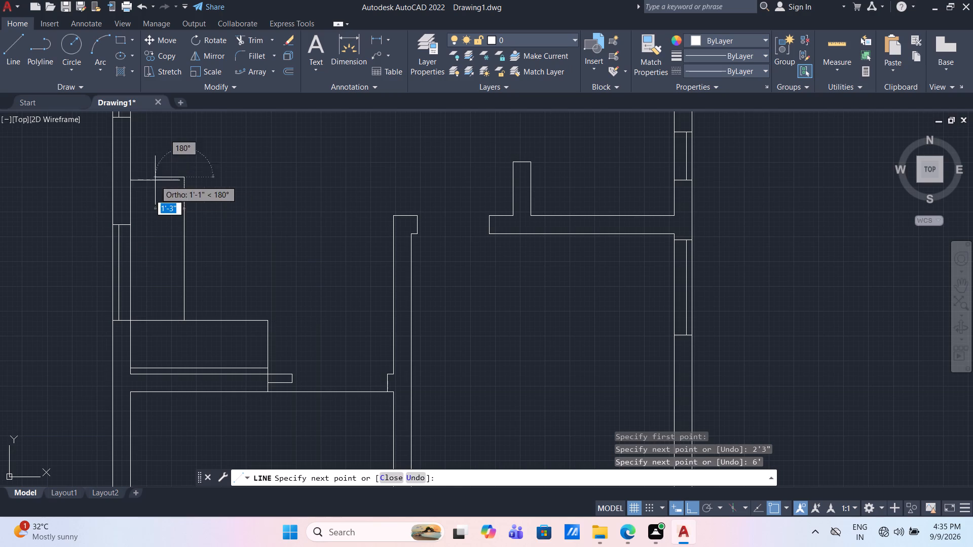
click(133, 174)
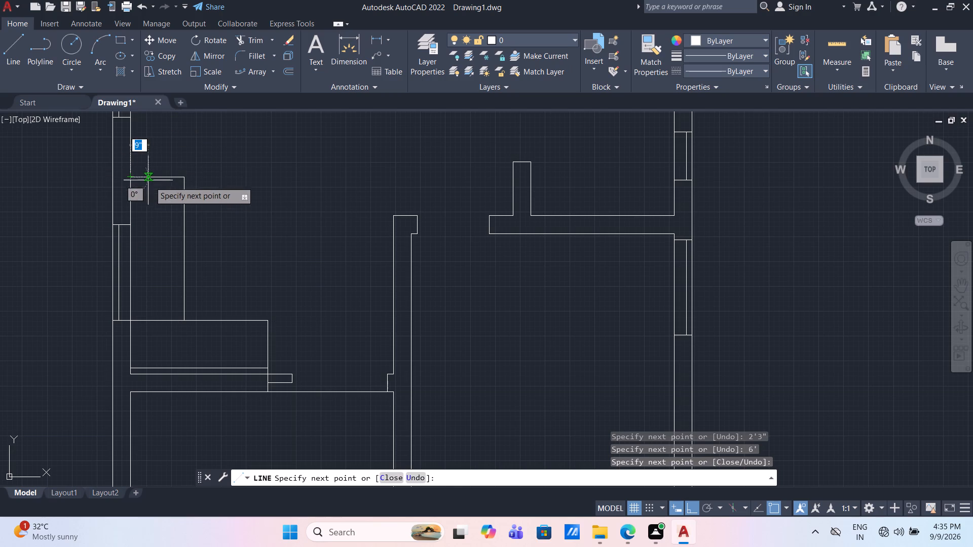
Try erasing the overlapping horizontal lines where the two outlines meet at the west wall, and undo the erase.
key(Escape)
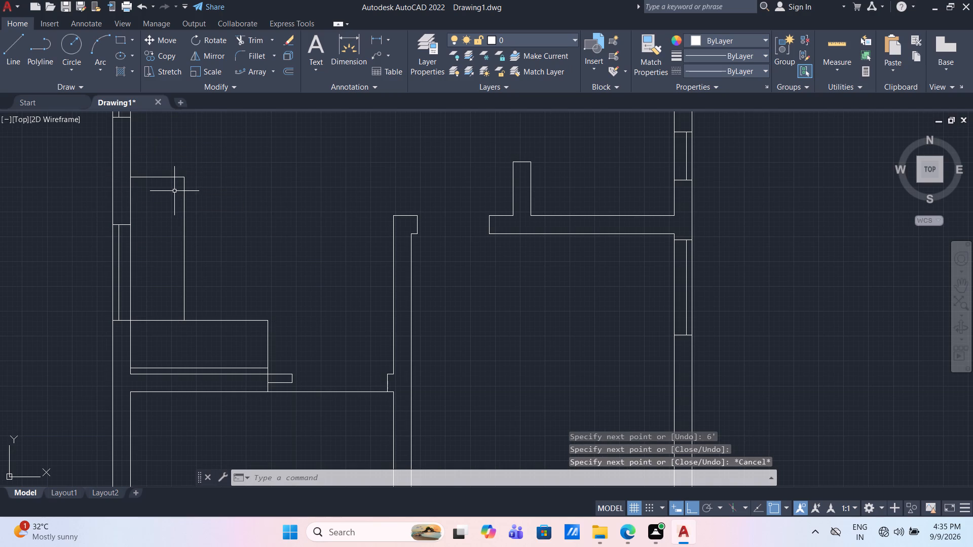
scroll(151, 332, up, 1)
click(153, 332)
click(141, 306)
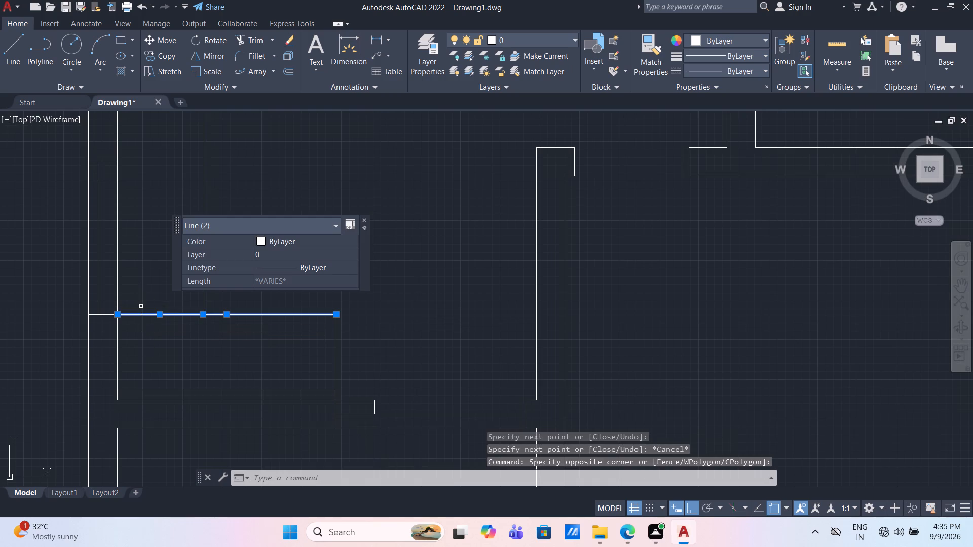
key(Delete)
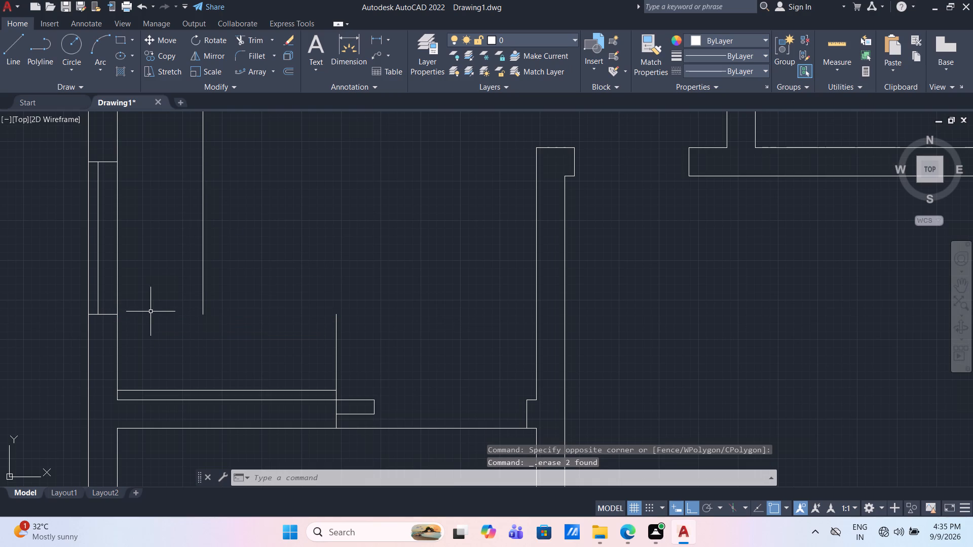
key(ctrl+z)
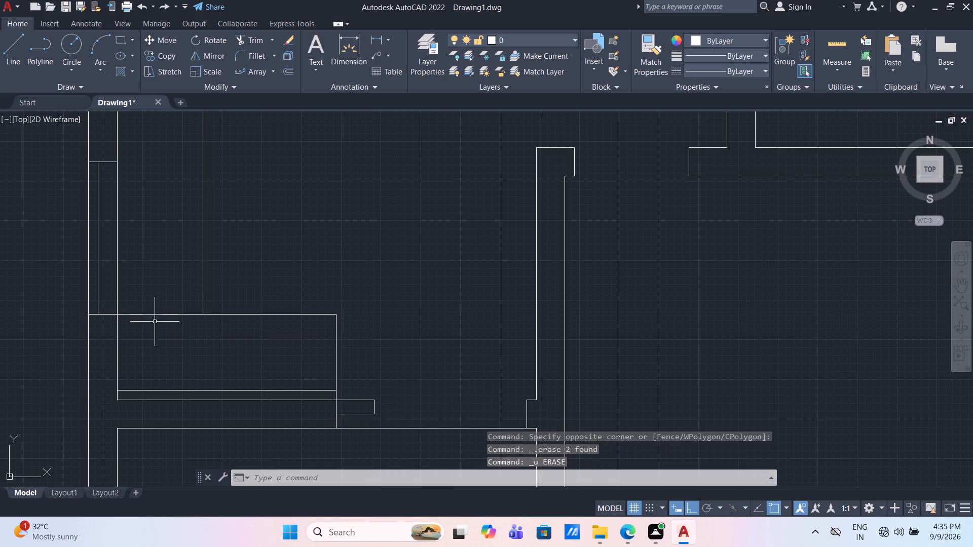
Trim the horizontal lines between the west wall and the 6' vertical line to merge both outlines into an L shape.
text(tr)
key(Return)
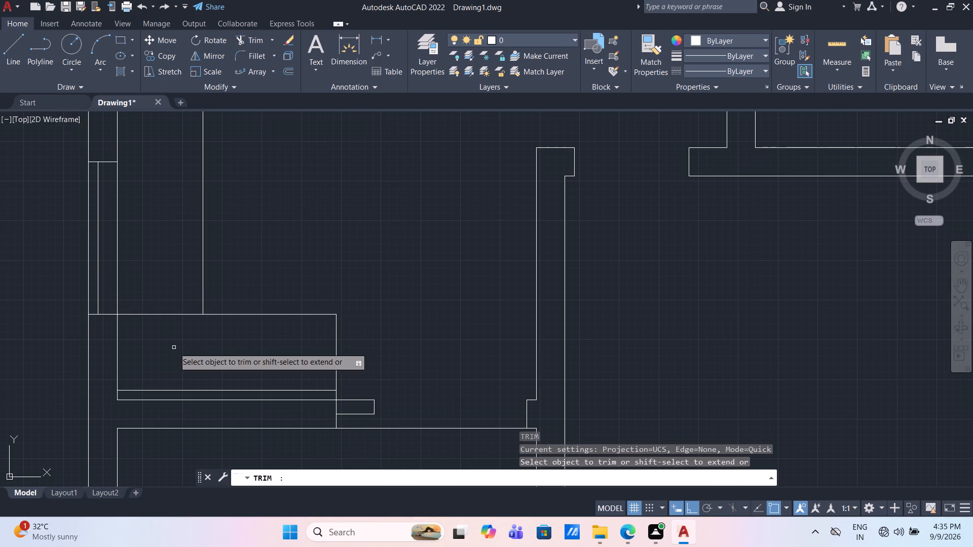
click(174, 347)
click(154, 286)
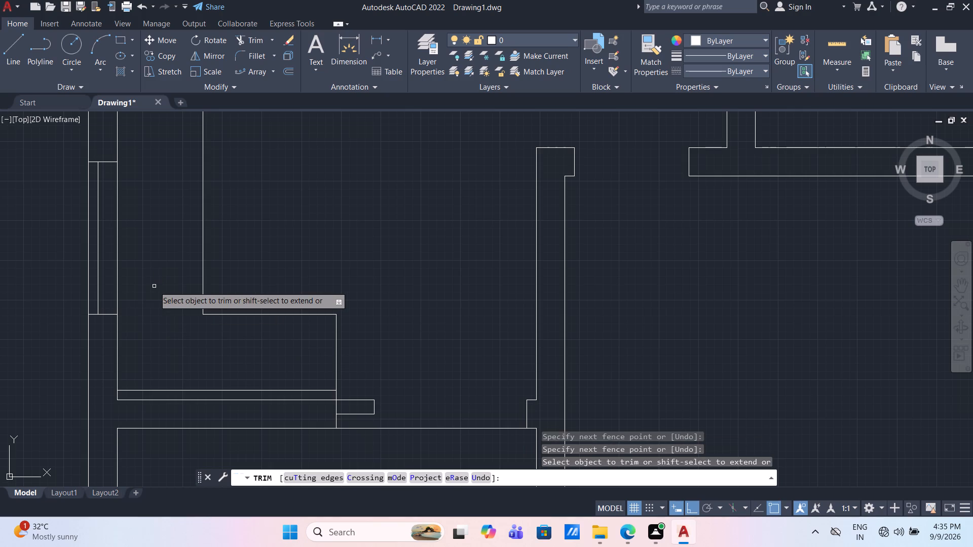
key(Escape)
Offset the L-shaped outline's 6' vertical line 2' towards the west wall.
key(o)
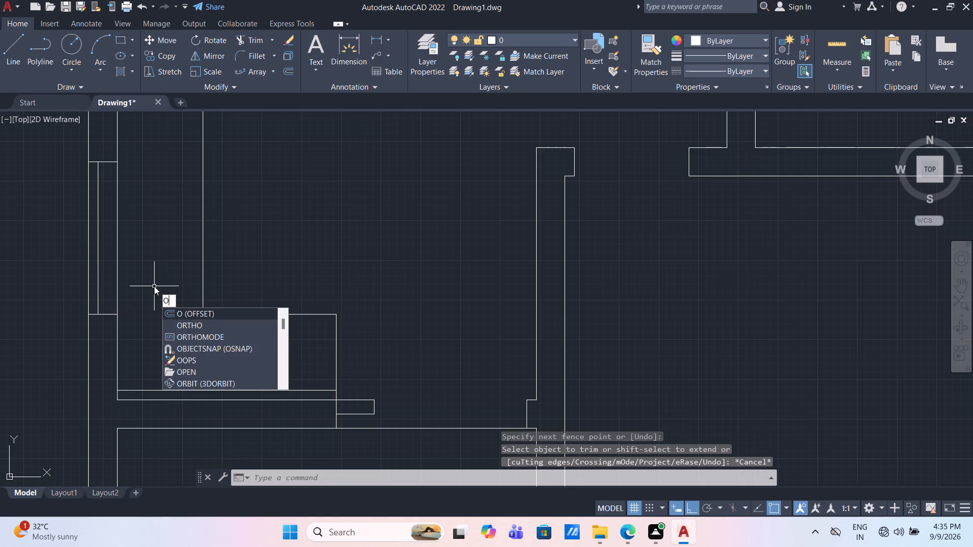
key(Return)
key(Return)
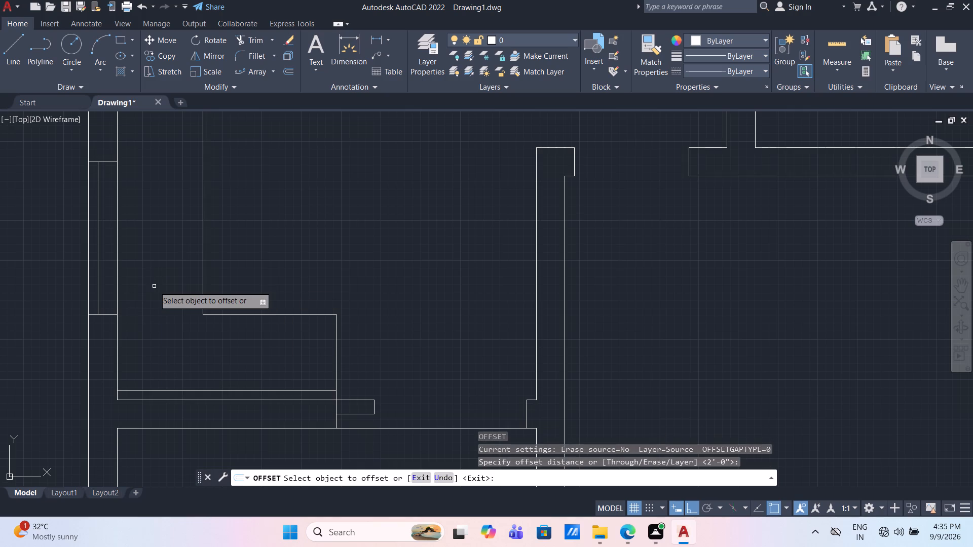
click(204, 285)
click(163, 288)
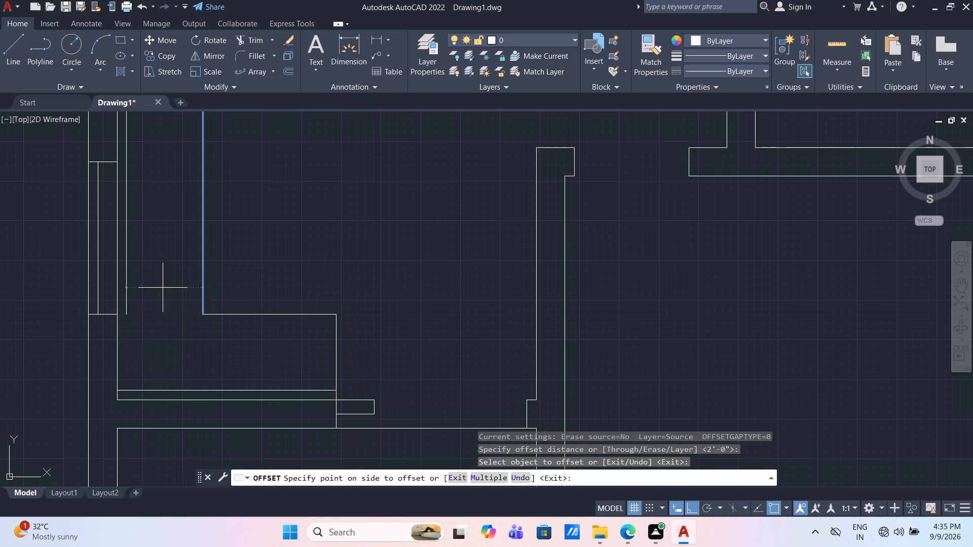
key(Escape)
Extend the new vertical line beside the west wall south to the horizontal back line of the L-shaped outline.
key(e)
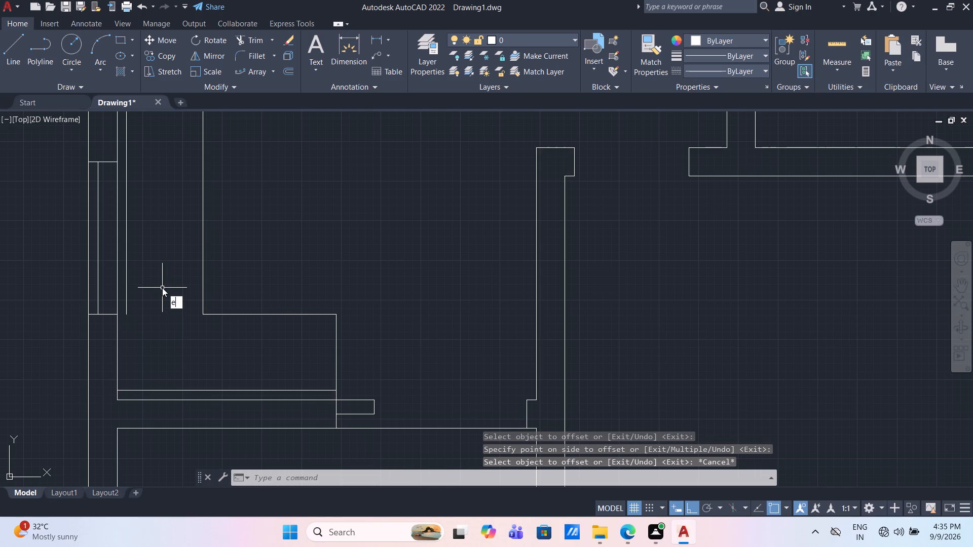
key(x)
key(Return)
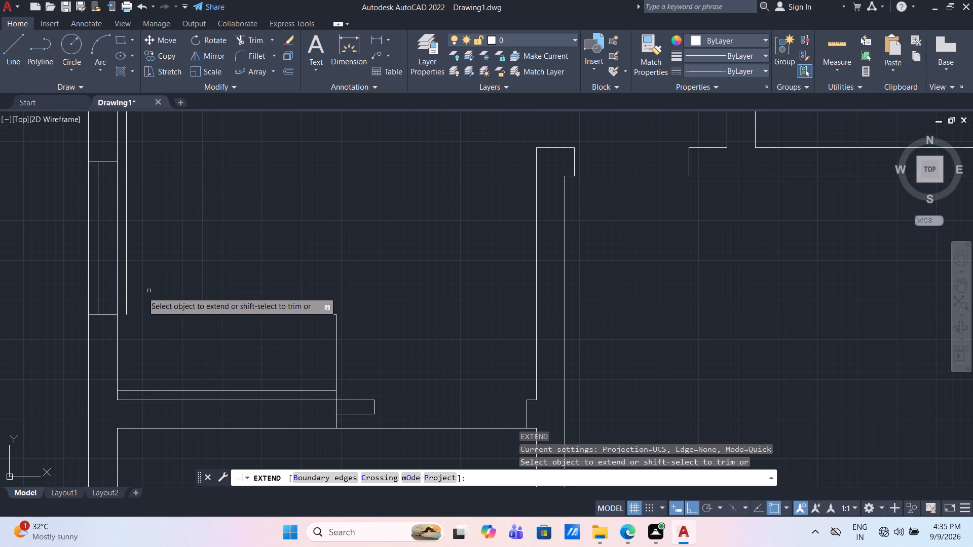
click(126, 295)
key(Escape)
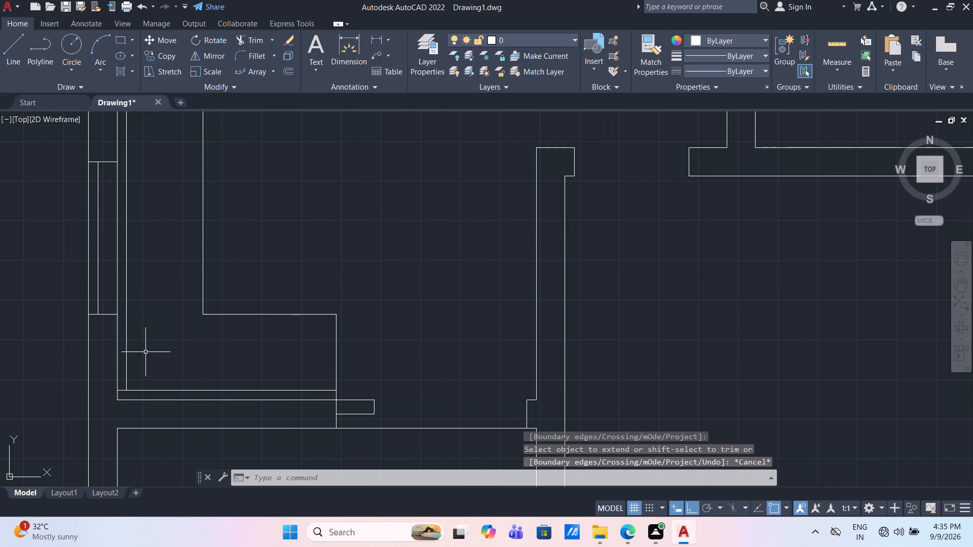
Trim the back line's stub at the west wall and the end line's stub between the back line and south partition.
scroll(131, 398, up, 1)
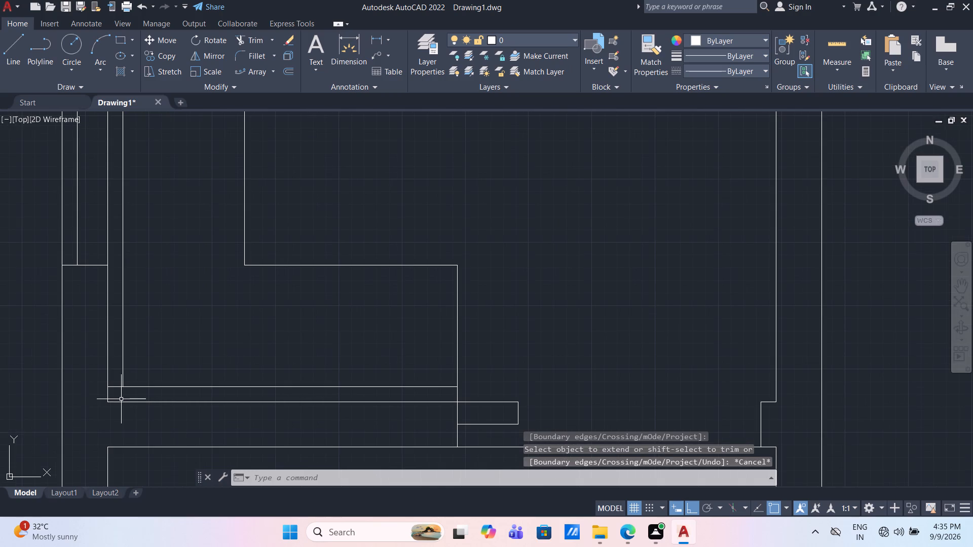
text(tr)
key(Return)
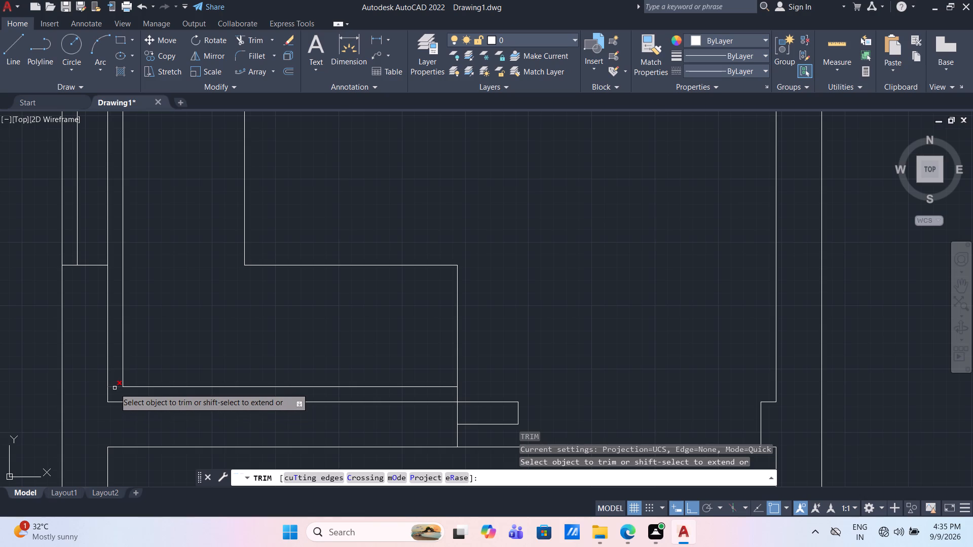
click(115, 388)
scroll(206, 318, down, 2)
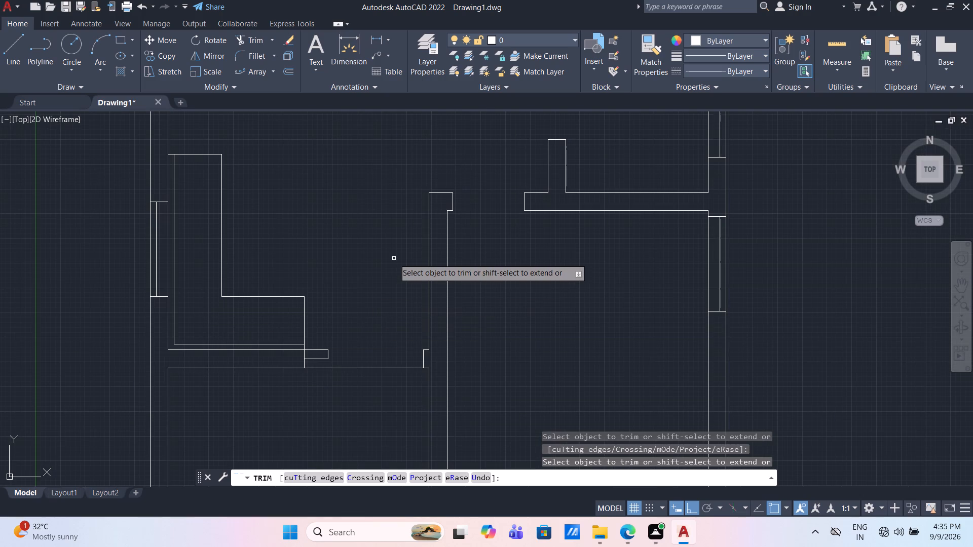
scroll(316, 337, up, 3)
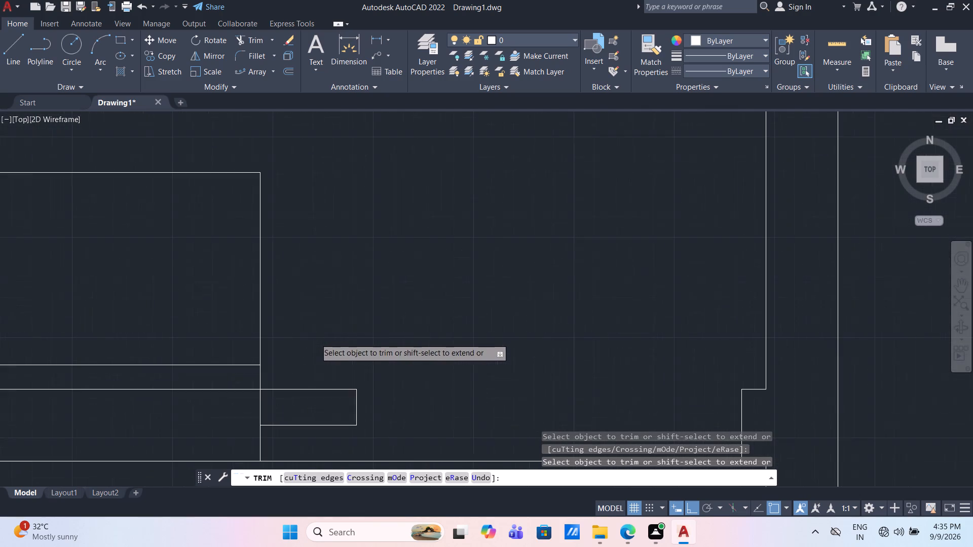
click(260, 374)
scroll(318, 255, down, 3)
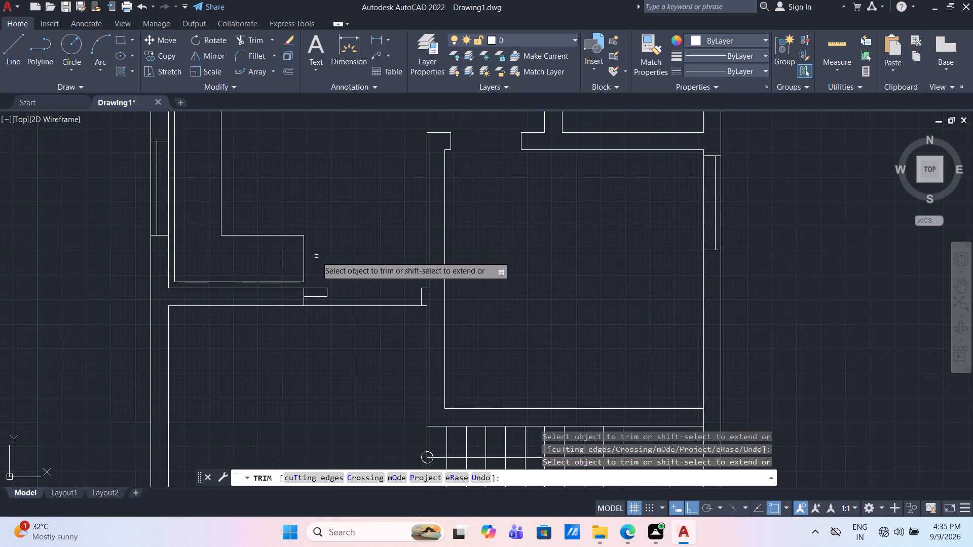
middle_drag(245, 171, 254, 230)
key(Escape)
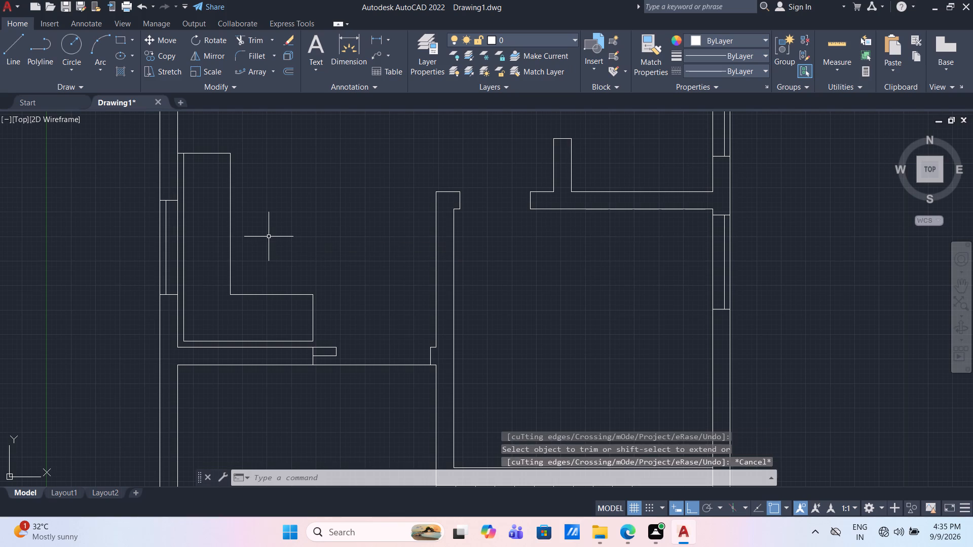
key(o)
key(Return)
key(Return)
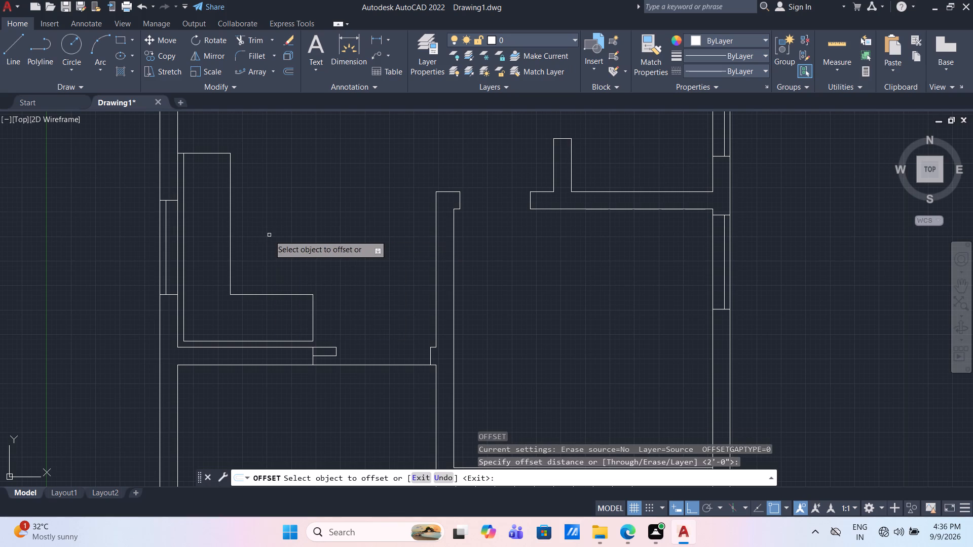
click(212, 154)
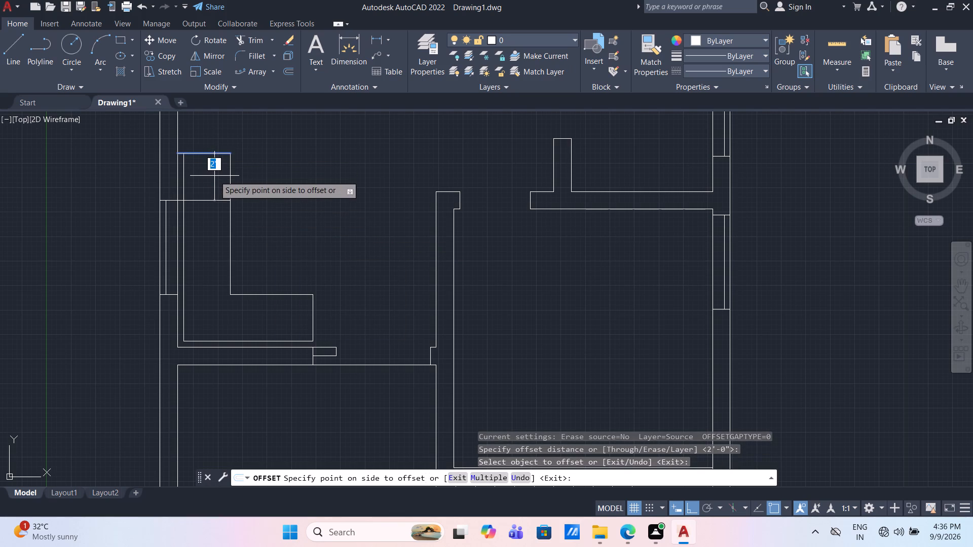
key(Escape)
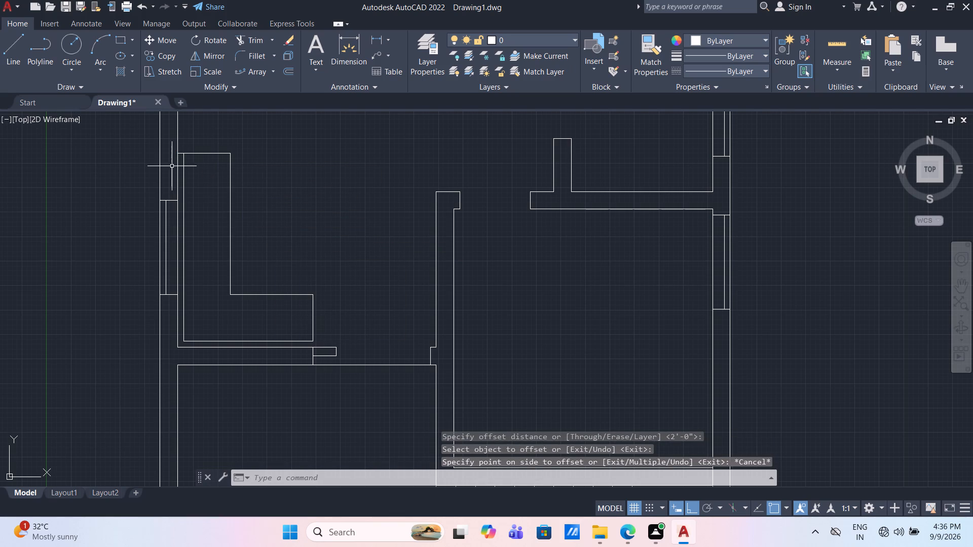
Offset the L-shaped outline's north end line southward three times at 2' spacing to divide the vertical arm.
scroll(181, 150, up, 2)
middle_drag(214, 136, 227, 194)
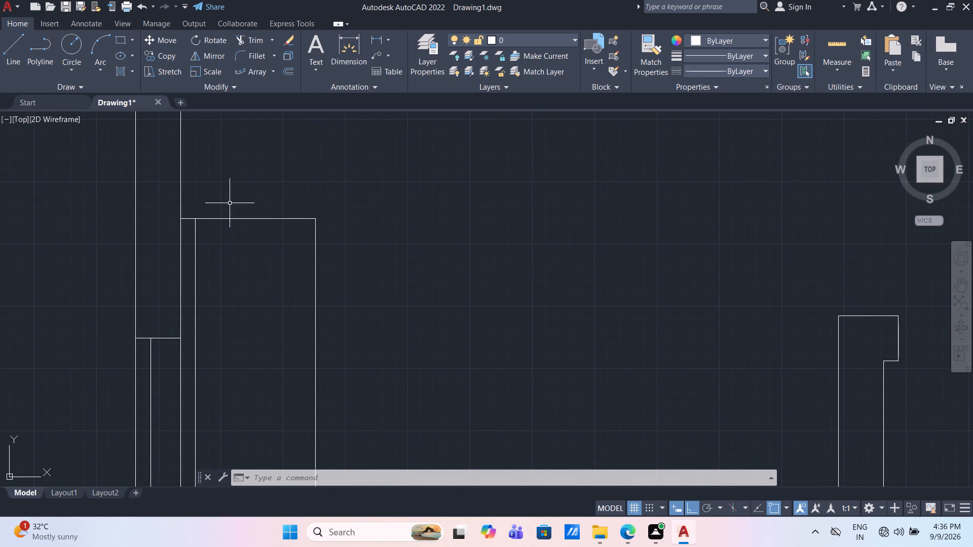
scroll(254, 285, down, 2)
middle_drag(247, 393, 238, 334)
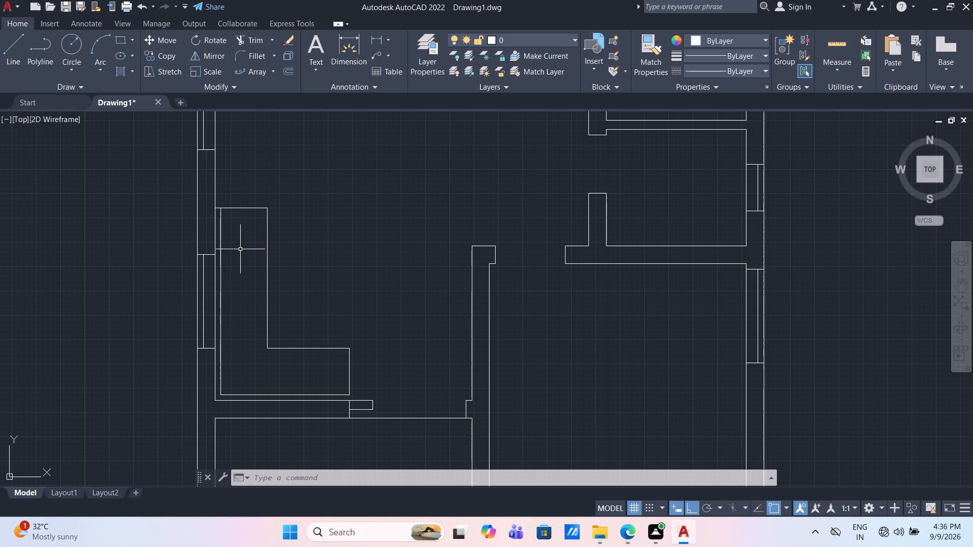
key(o)
key(Return)
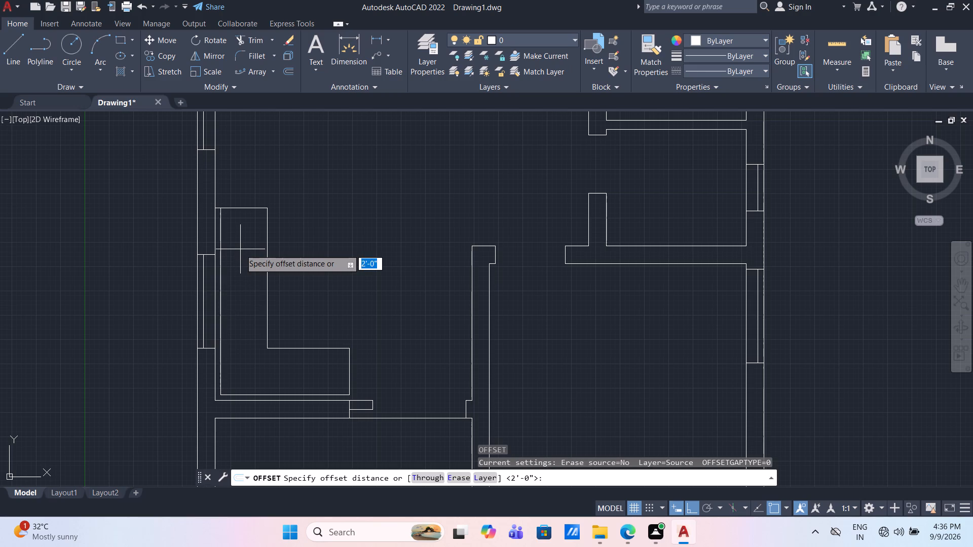
key(Return)
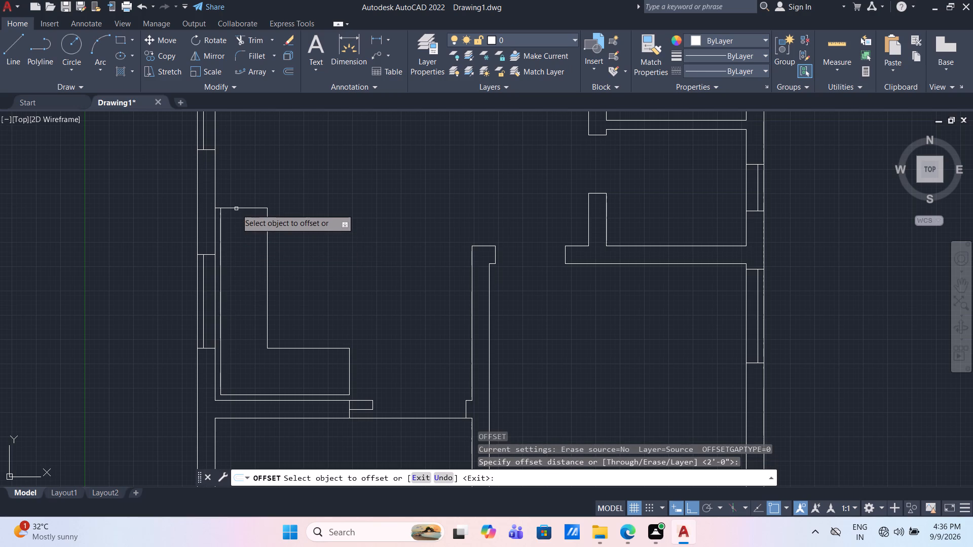
click(236, 209)
click(243, 250)
drag(246, 254, 247, 261)
click(244, 297)
click(243, 303)
click(236, 341)
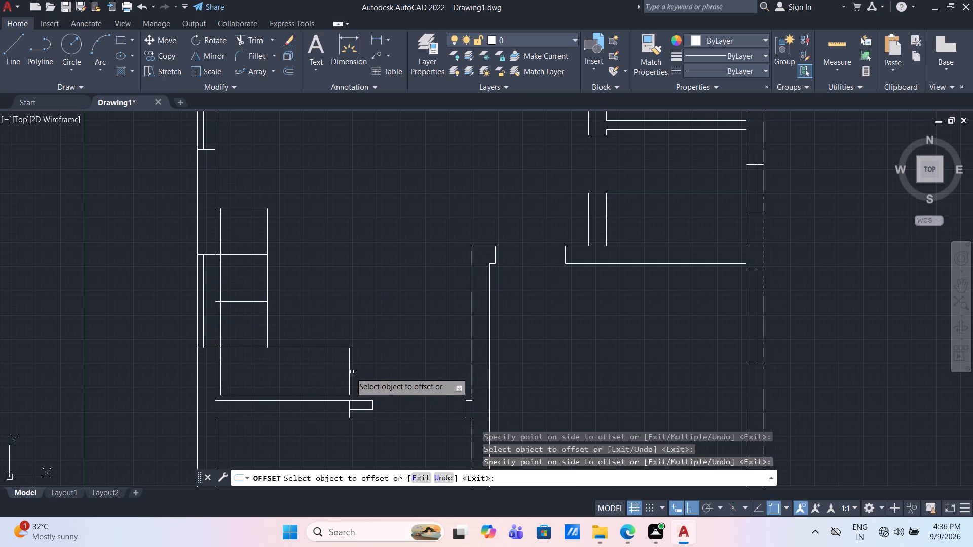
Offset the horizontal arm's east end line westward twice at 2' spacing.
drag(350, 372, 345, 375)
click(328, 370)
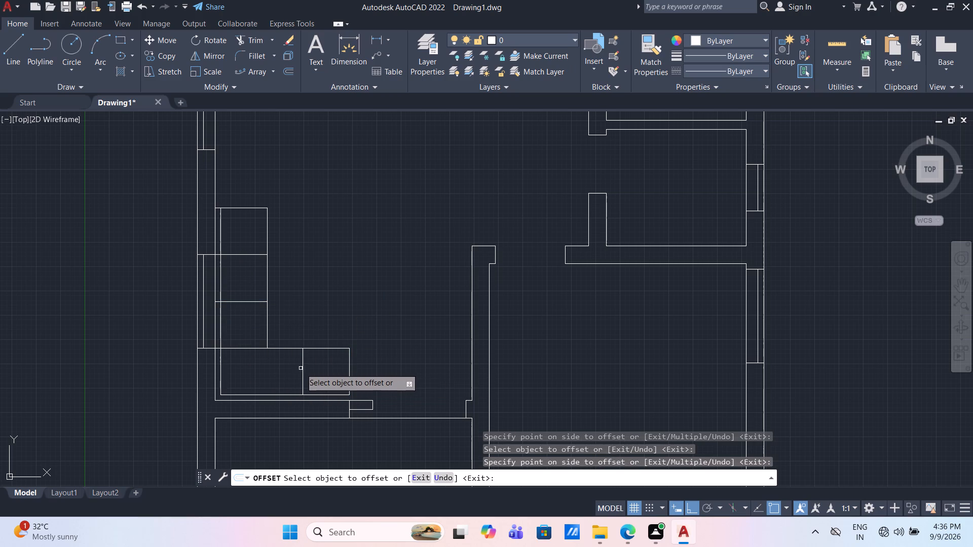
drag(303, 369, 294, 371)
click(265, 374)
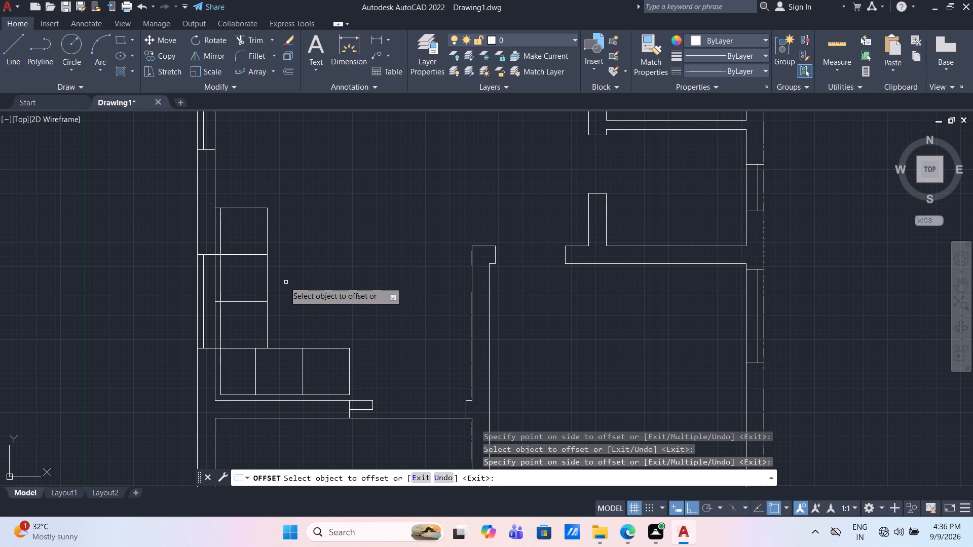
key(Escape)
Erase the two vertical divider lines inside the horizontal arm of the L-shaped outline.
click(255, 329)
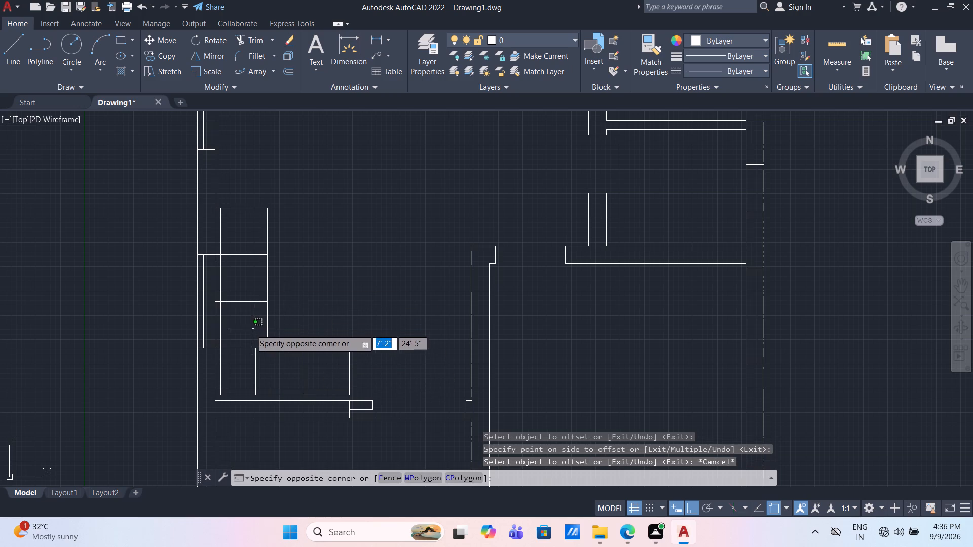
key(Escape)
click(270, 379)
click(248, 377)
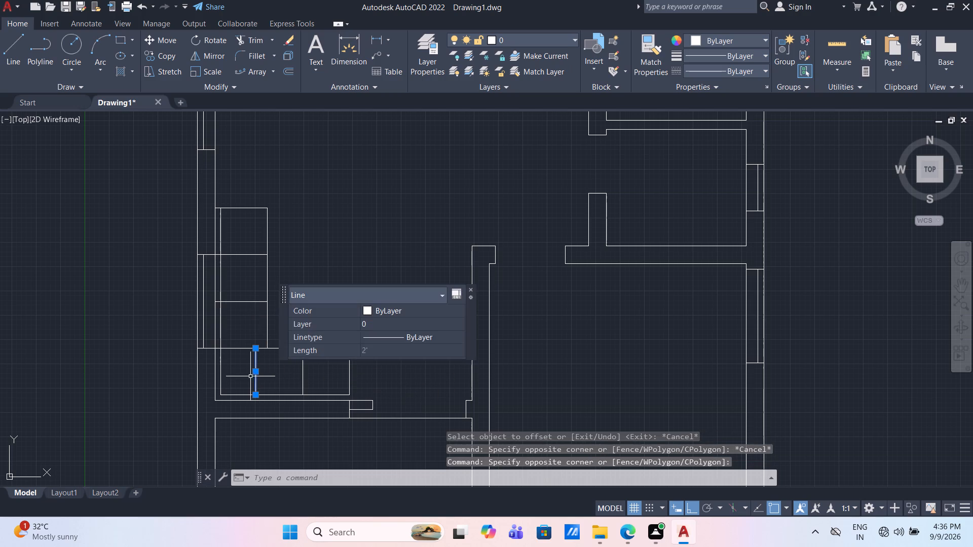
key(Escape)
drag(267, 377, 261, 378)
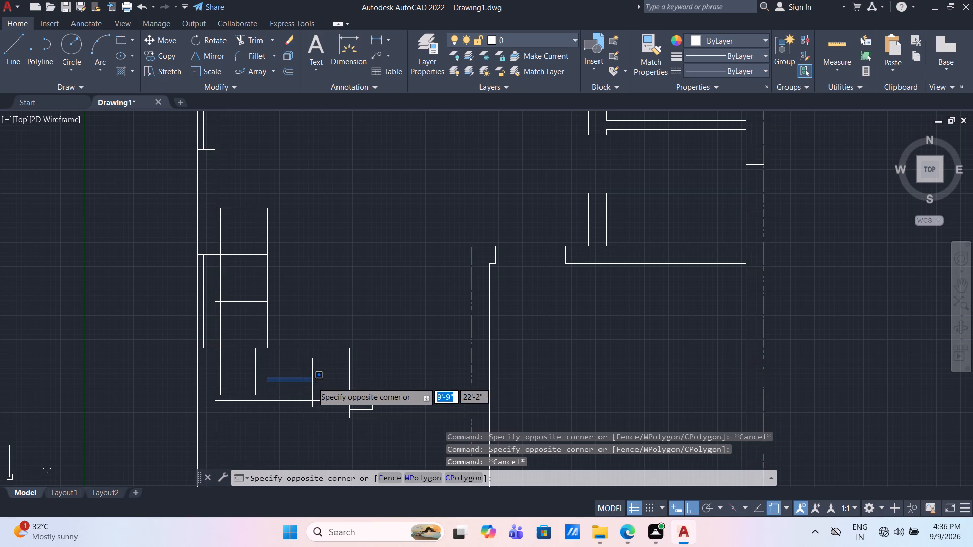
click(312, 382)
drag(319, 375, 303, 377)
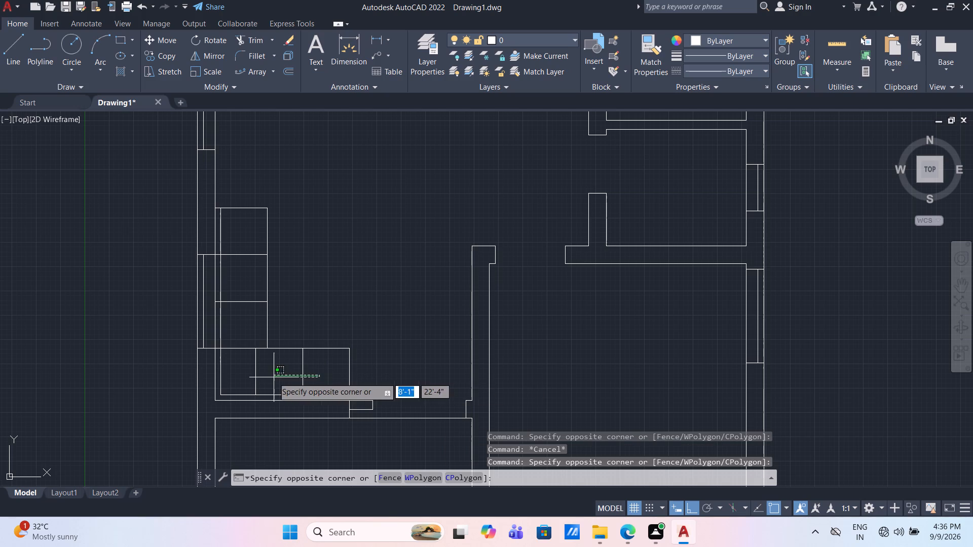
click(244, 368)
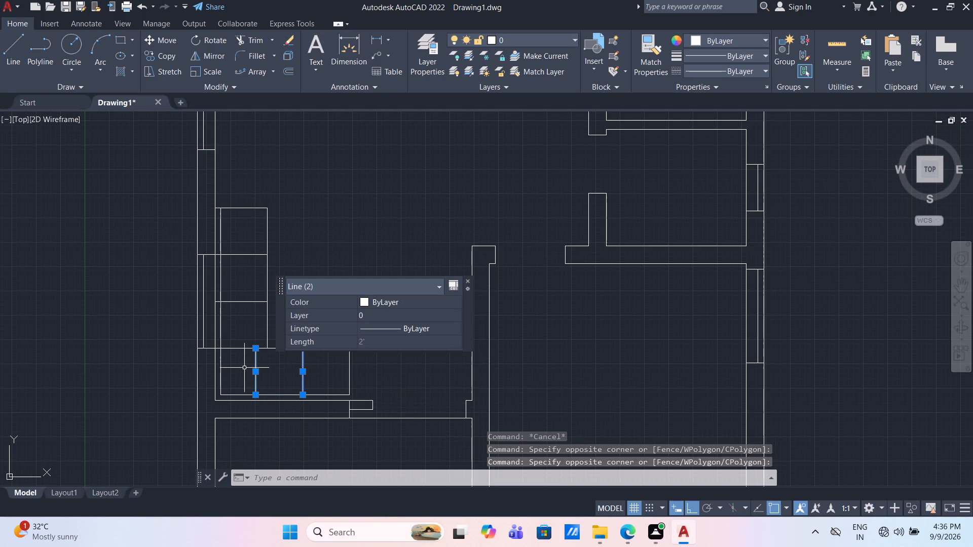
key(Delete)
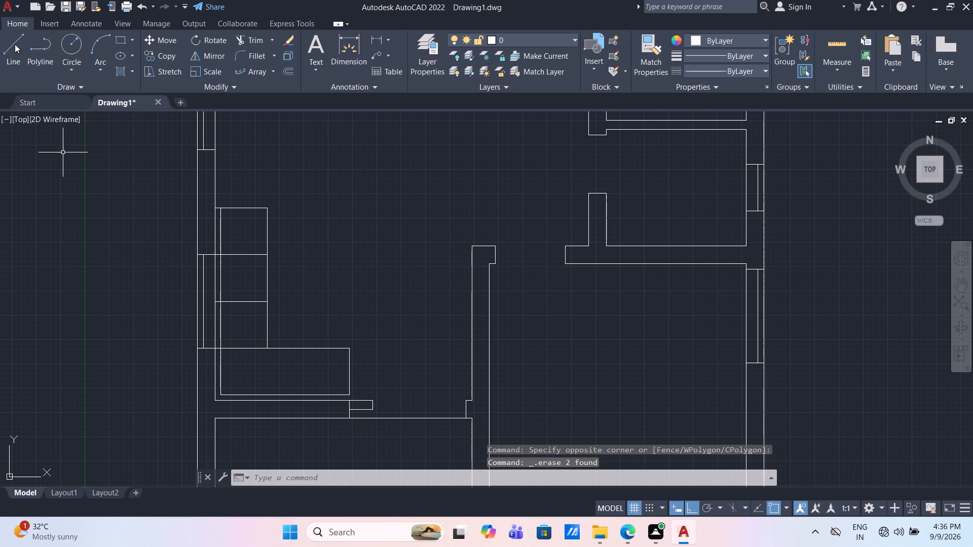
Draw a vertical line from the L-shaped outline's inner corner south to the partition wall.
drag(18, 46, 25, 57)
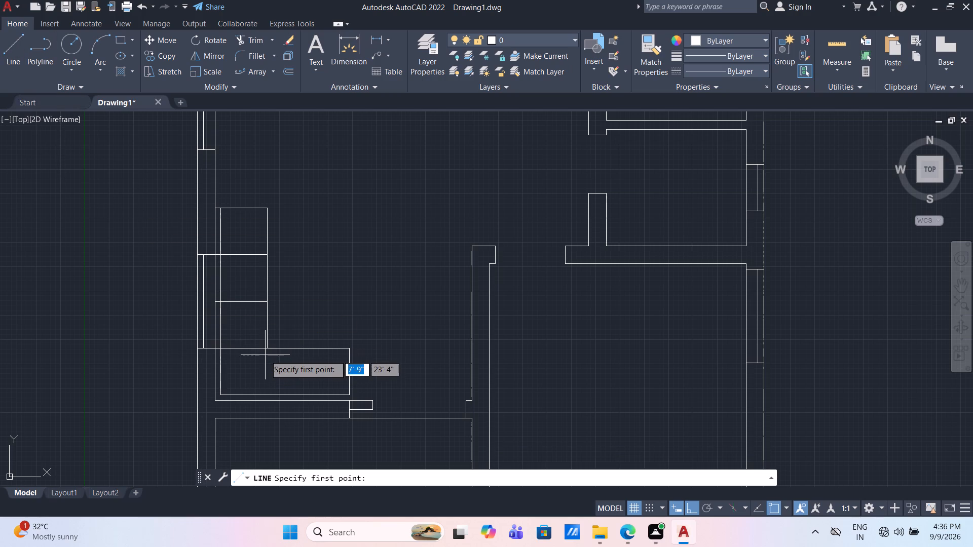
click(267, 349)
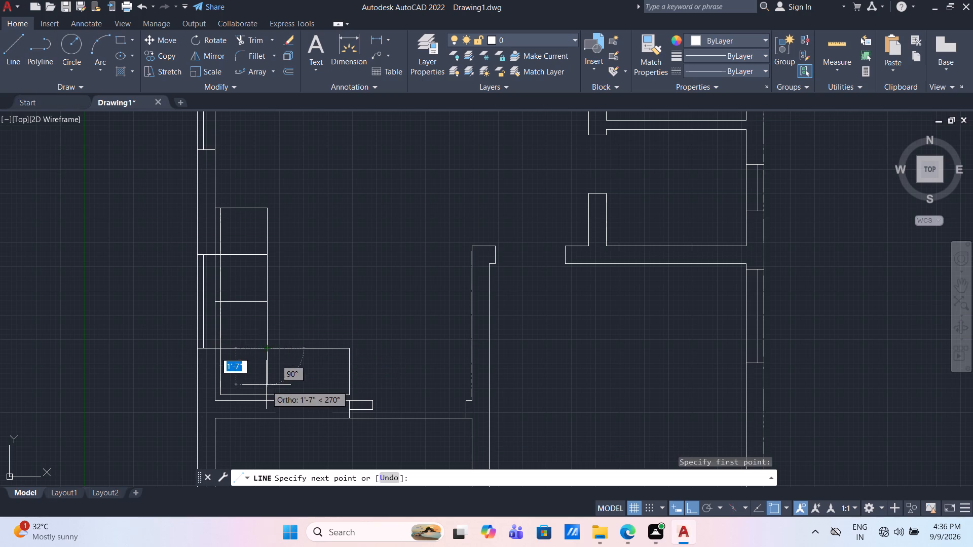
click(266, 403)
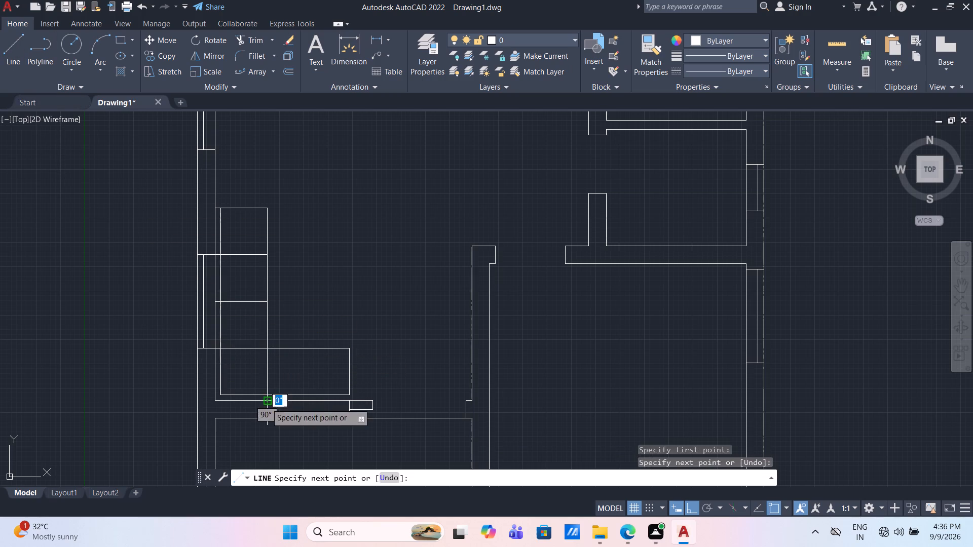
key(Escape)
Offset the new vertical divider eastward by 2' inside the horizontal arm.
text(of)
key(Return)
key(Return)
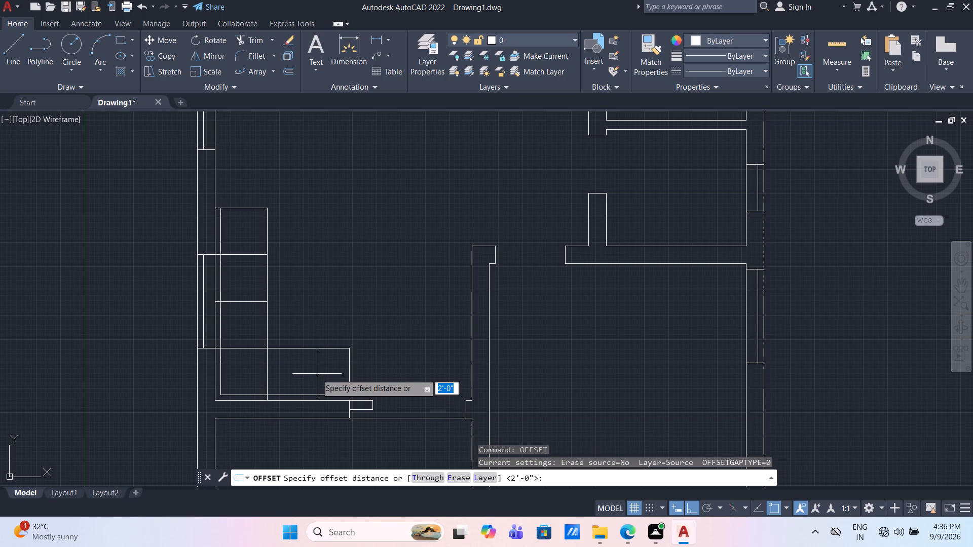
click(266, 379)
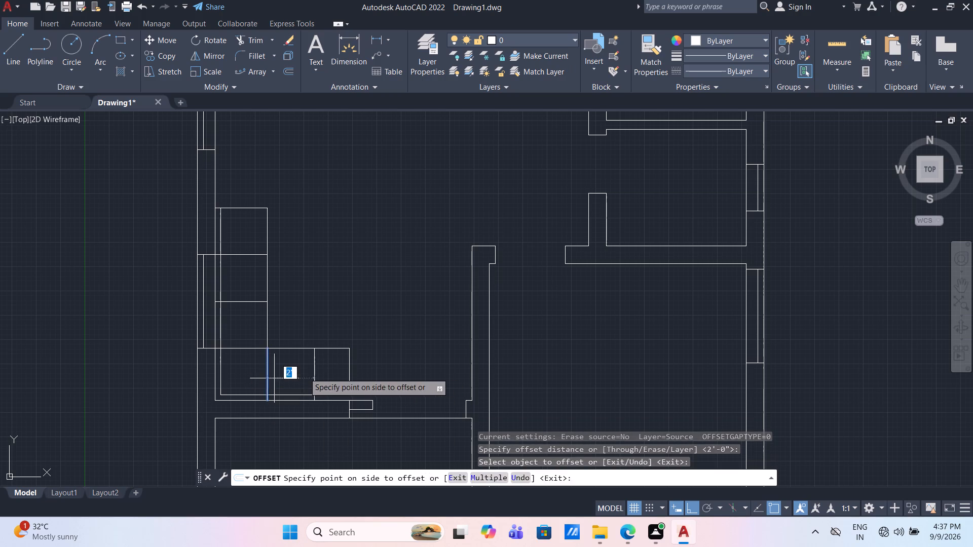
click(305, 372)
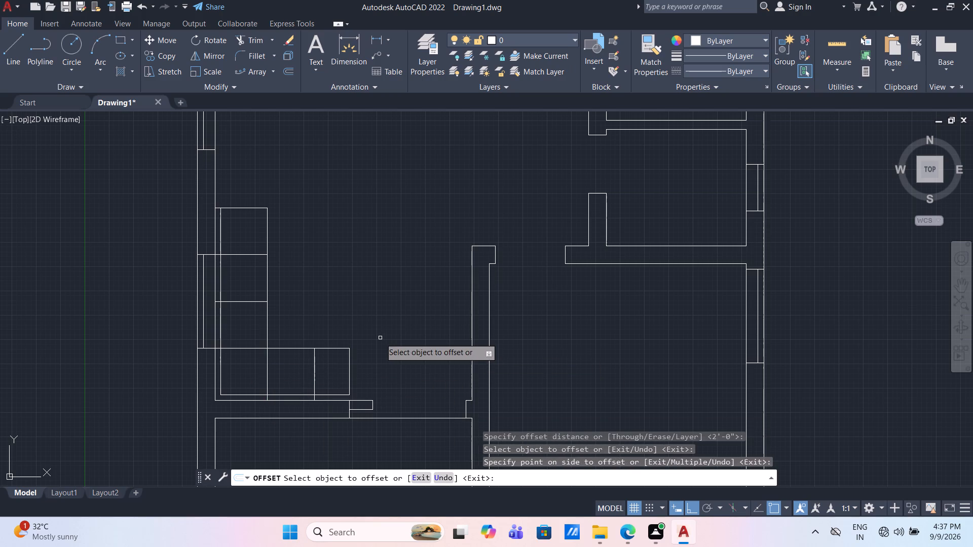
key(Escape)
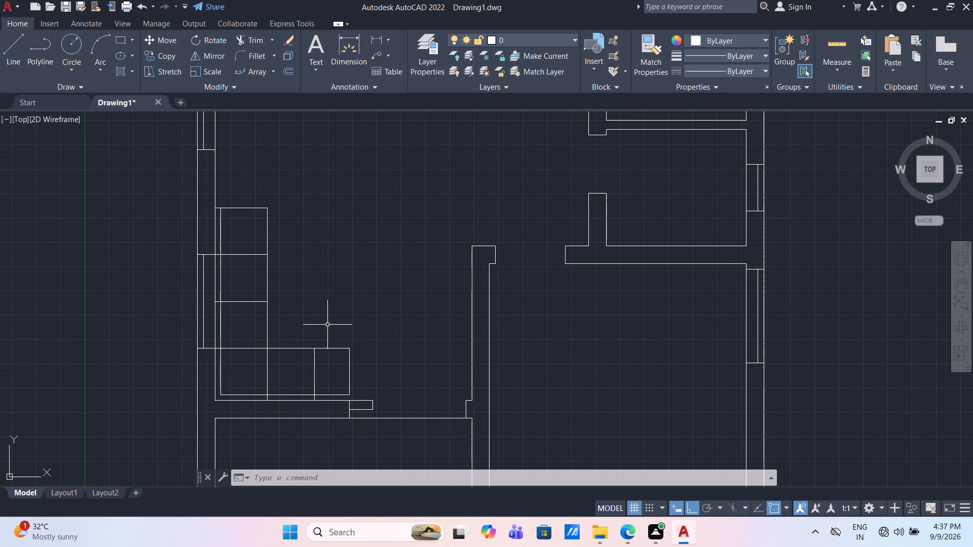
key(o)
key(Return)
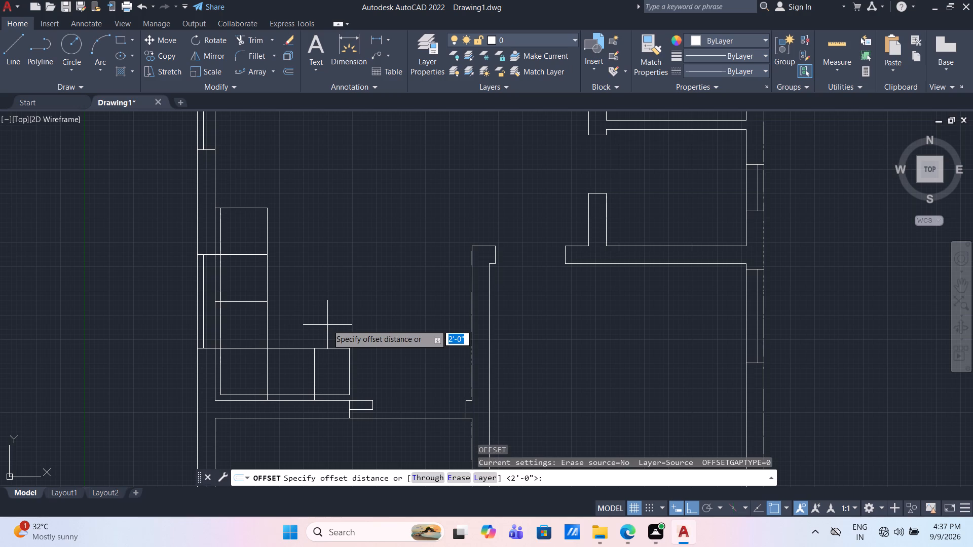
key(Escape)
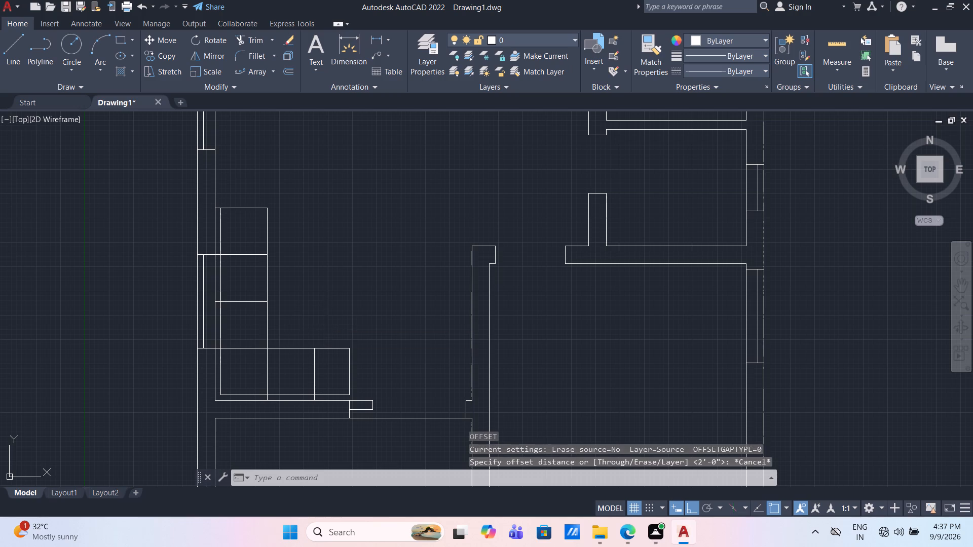
Erase the five divider lines inside both arms of the L-shaped outline.
drag(322, 375, 317, 375)
click(254, 372)
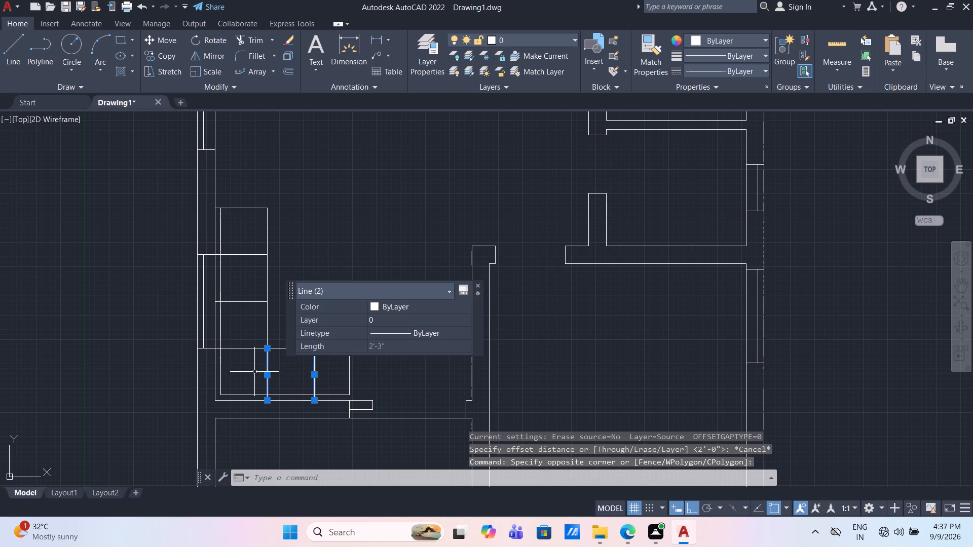
drag(246, 367, 245, 362)
click(236, 246)
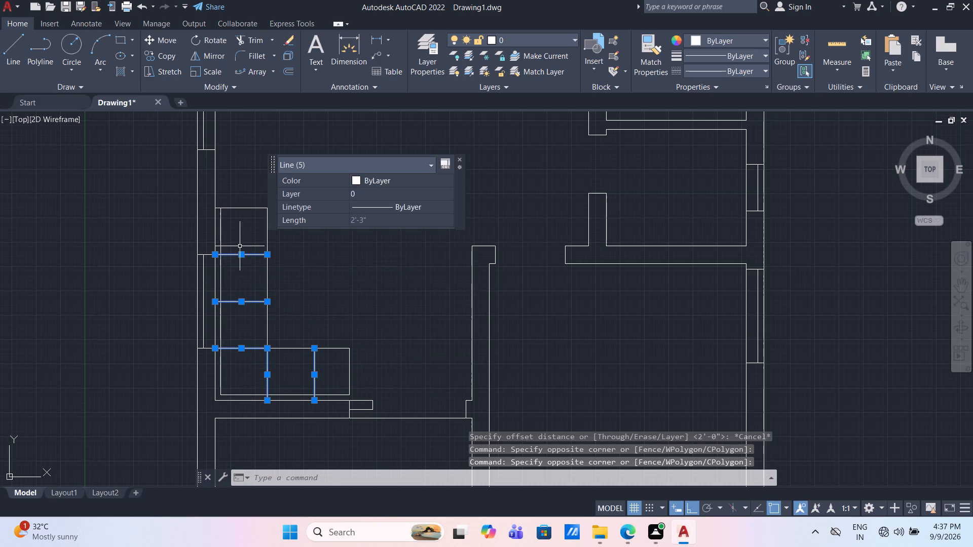
key(Delete)
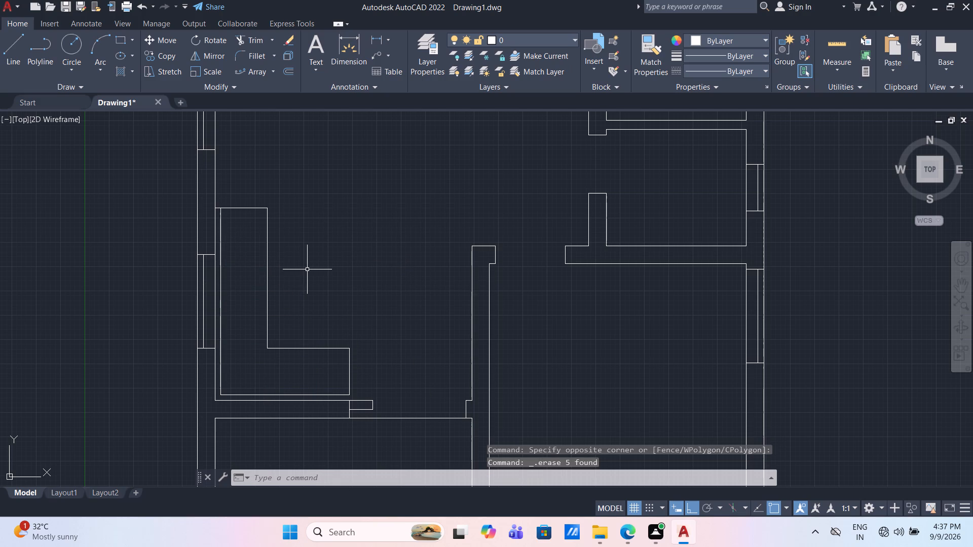
Offset the L-shaped outline's west back line eastward and its south back line northward by 1'9".
key(o)
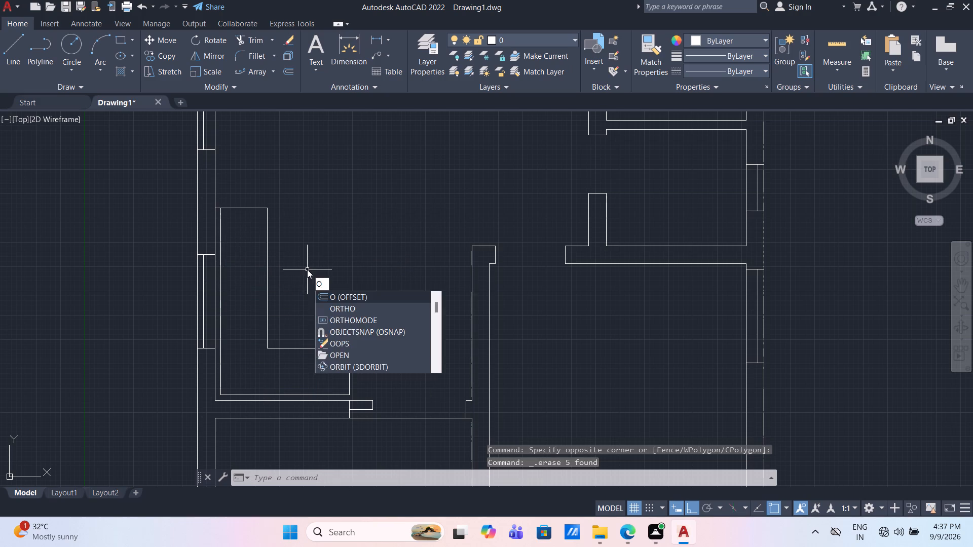
key(Return)
key(1)
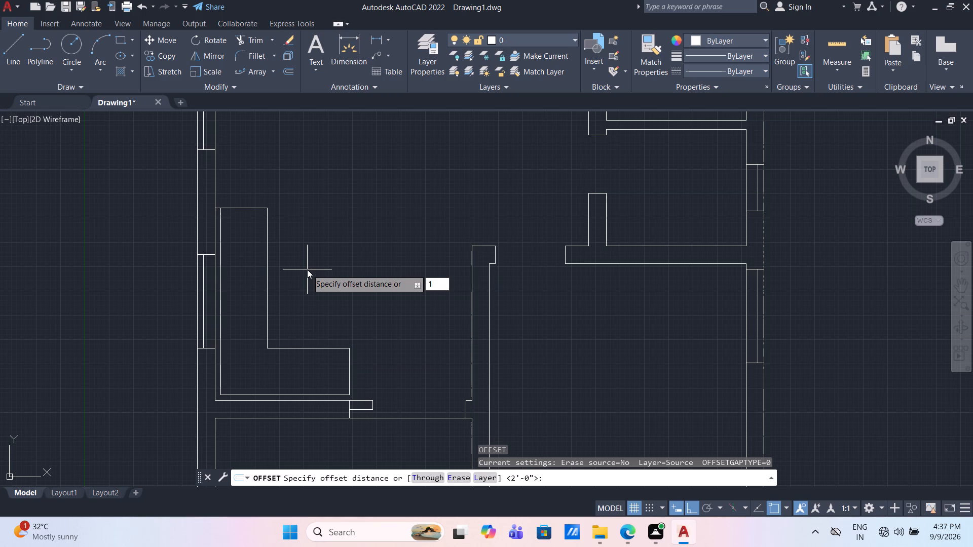
text('9")
key(Return)
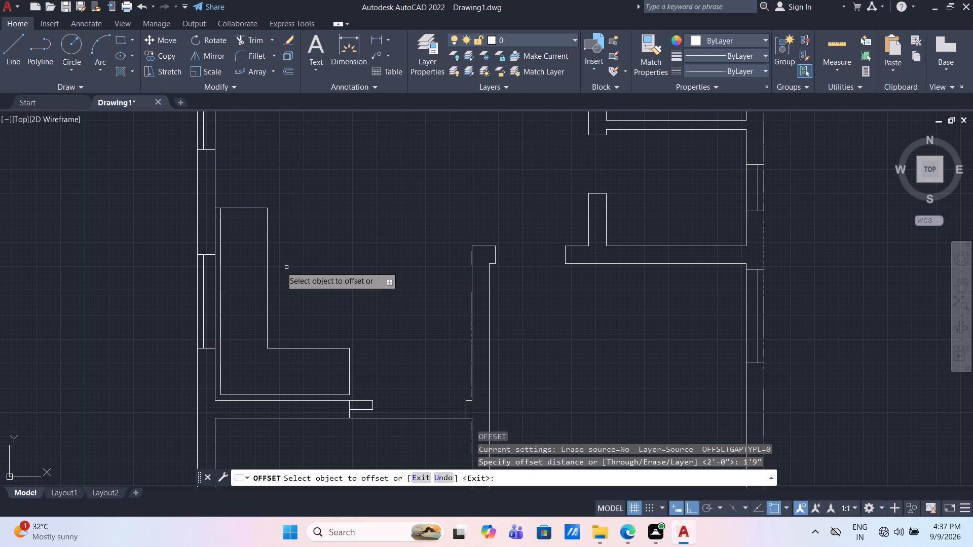
click(267, 265)
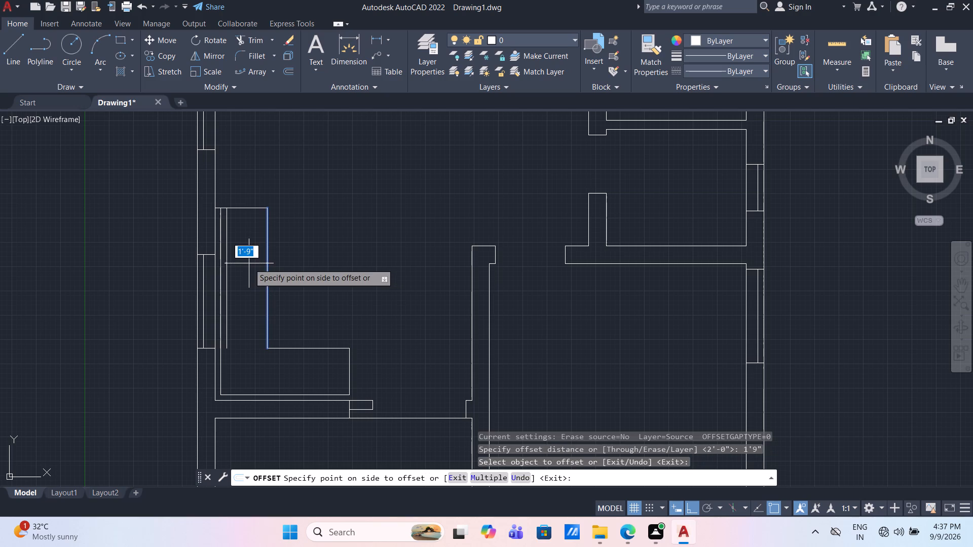
key(Escape)
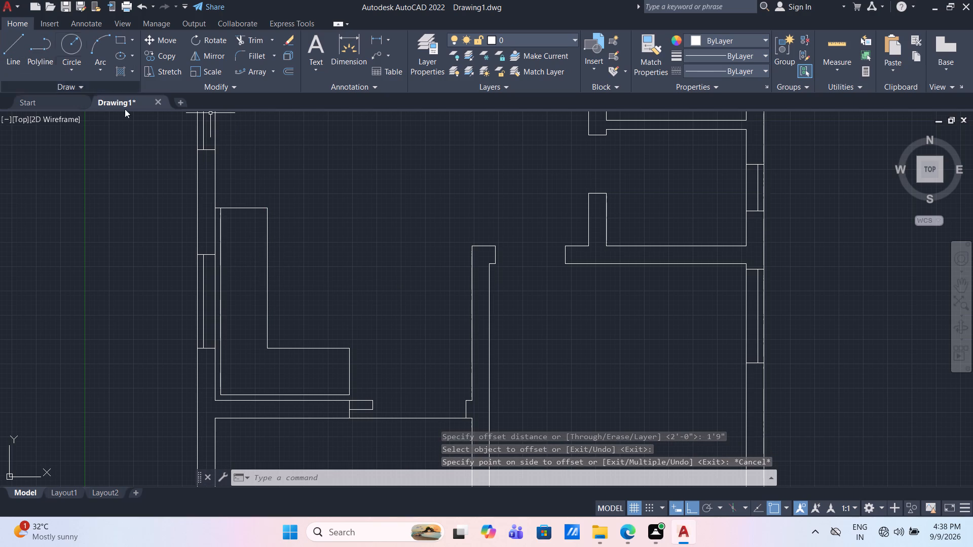
click(290, 68)
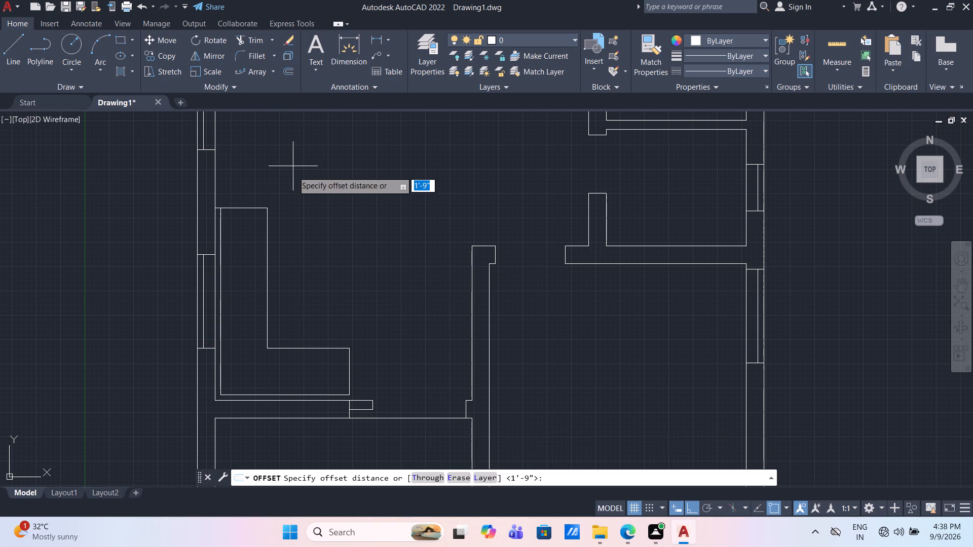
key(Return)
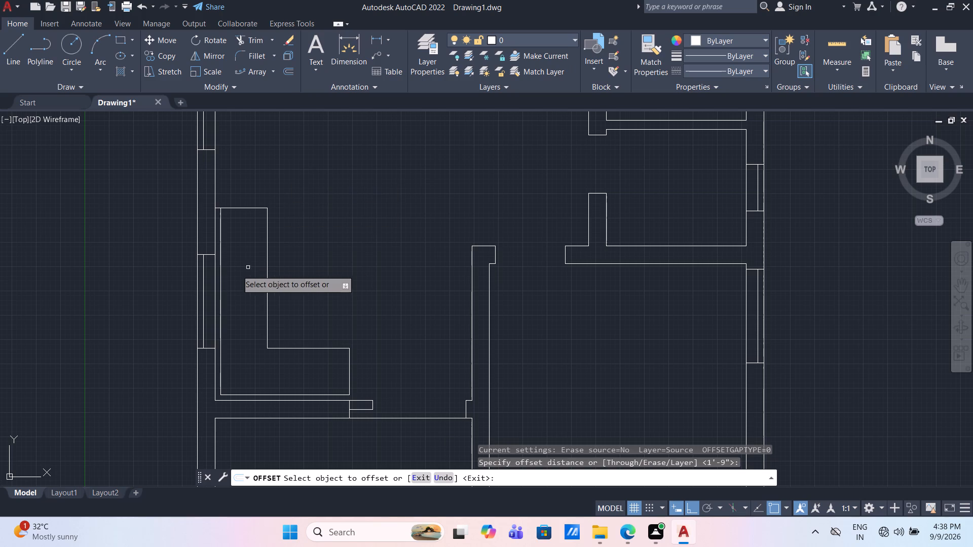
click(220, 273)
click(240, 276)
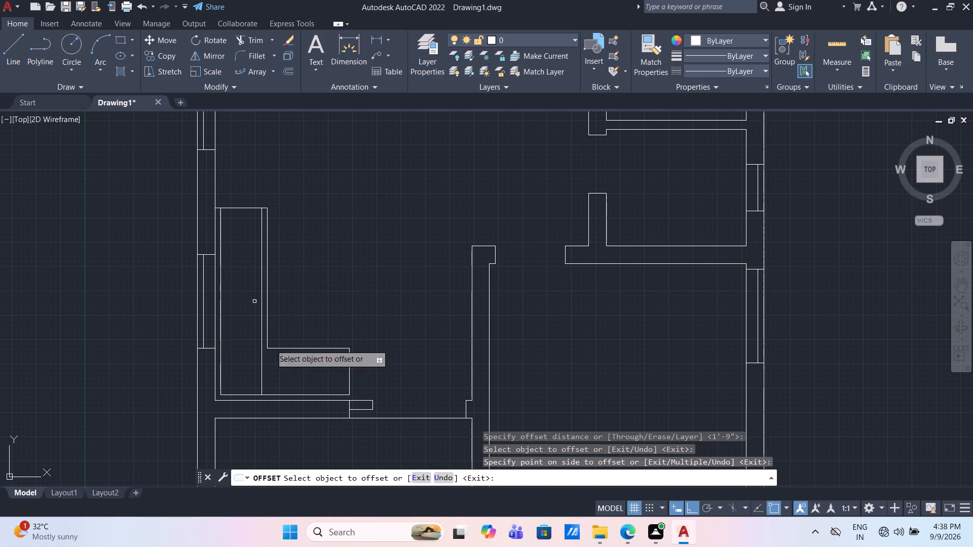
click(300, 394)
click(302, 377)
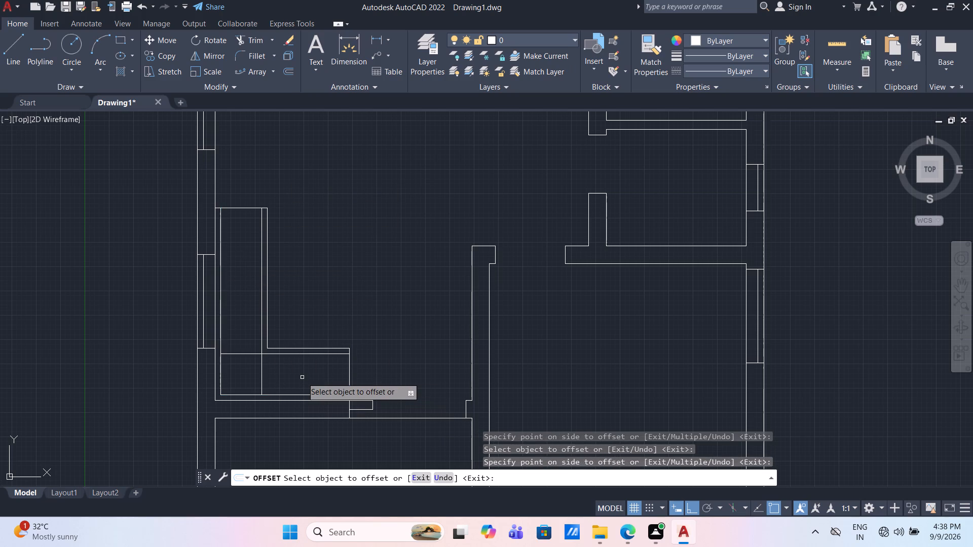
key(Escape)
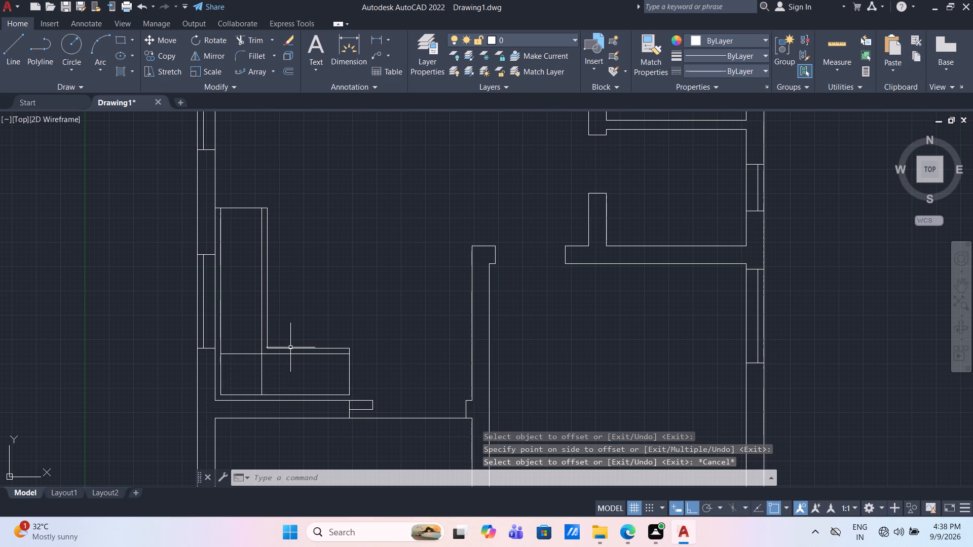
Erase the L-shaped outline's two old front lines that meet at the former inner corner.
click(289, 347)
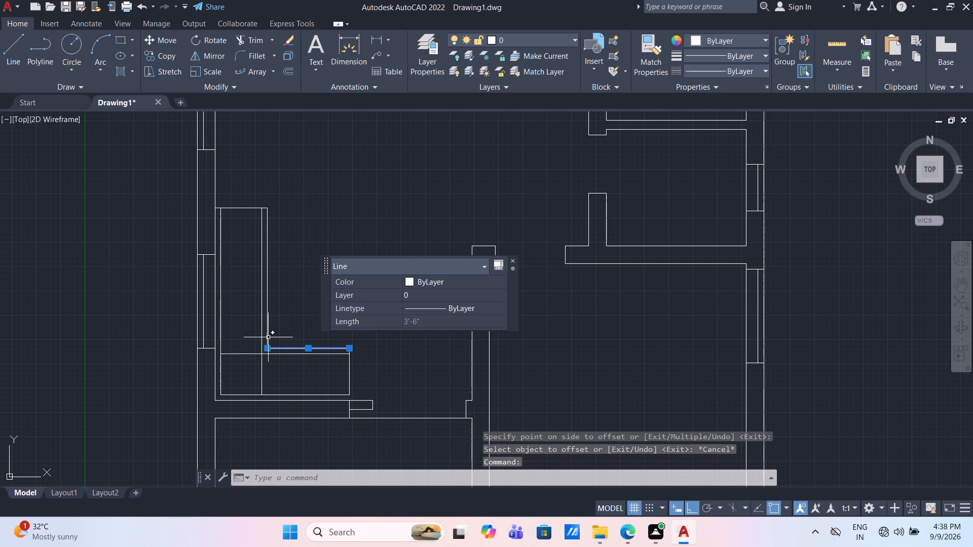
click(268, 337)
key(Delete)
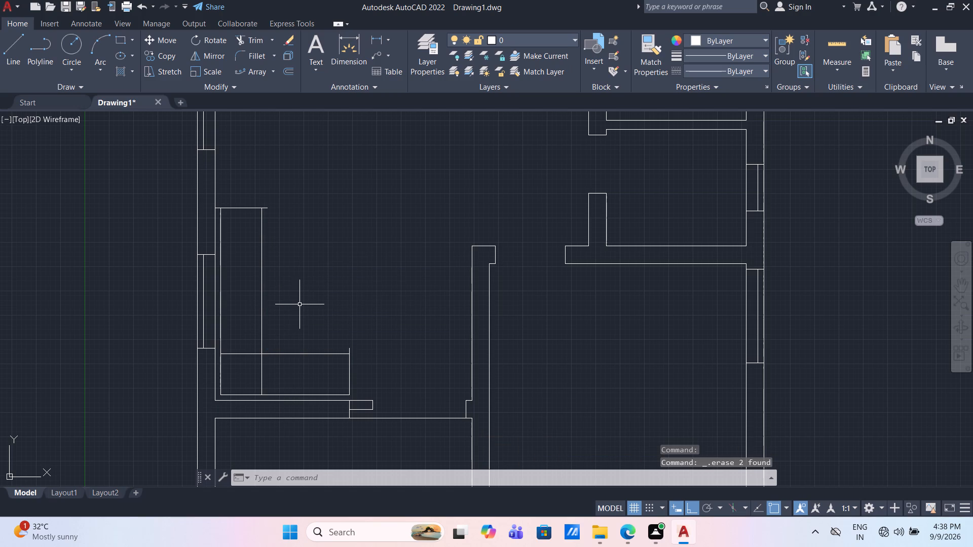
Offset the vertical arm's new front line eastward twice at 1'9" spacing.
key(o)
key(Return)
key(Return)
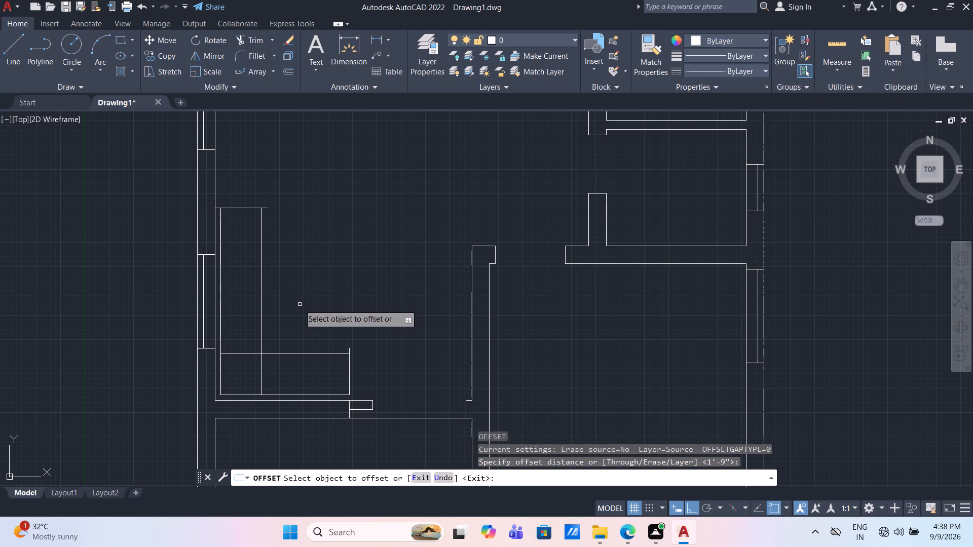
click(263, 384)
click(283, 379)
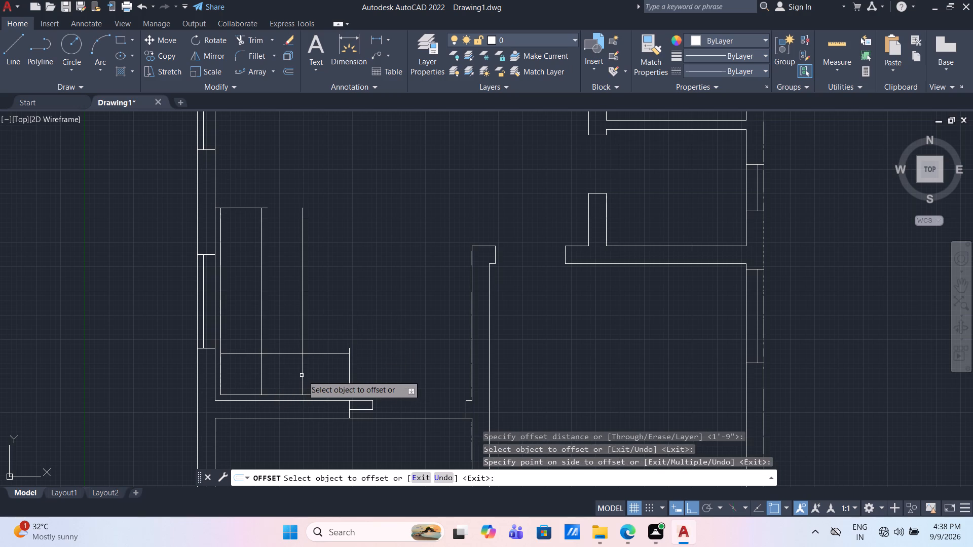
click(303, 375)
click(312, 377)
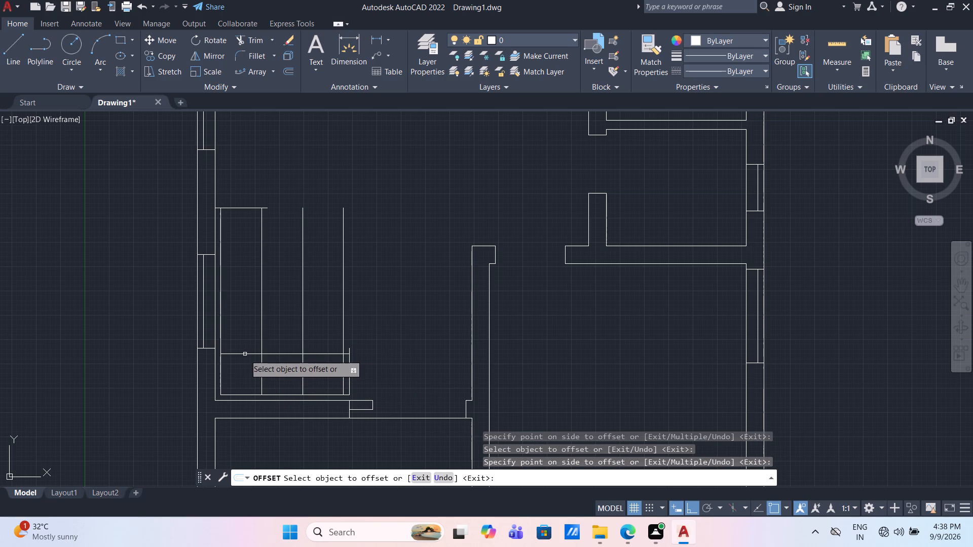
Offset the horizontal arm's new front line northward three times at 1'9" spacing.
click(244, 355)
click(247, 338)
click(246, 314)
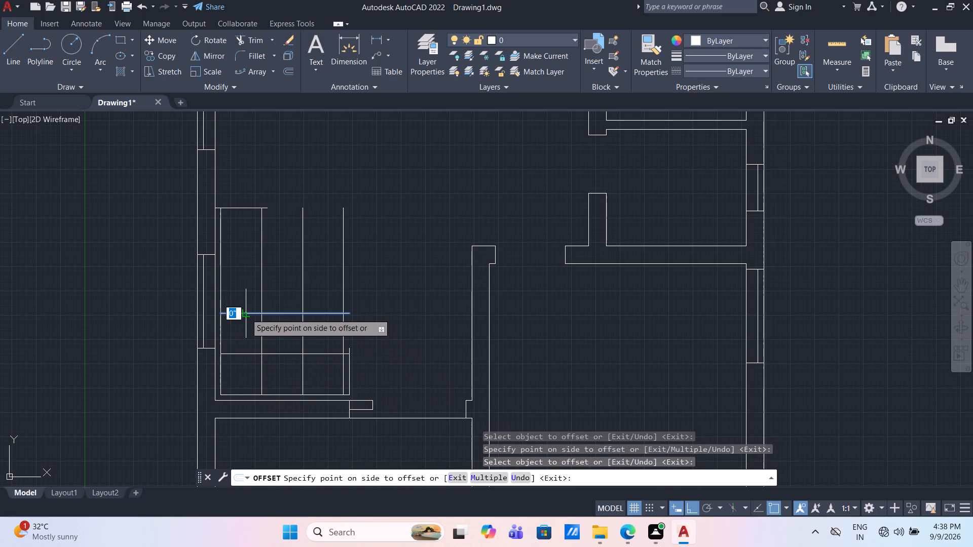
click(246, 283)
click(245, 270)
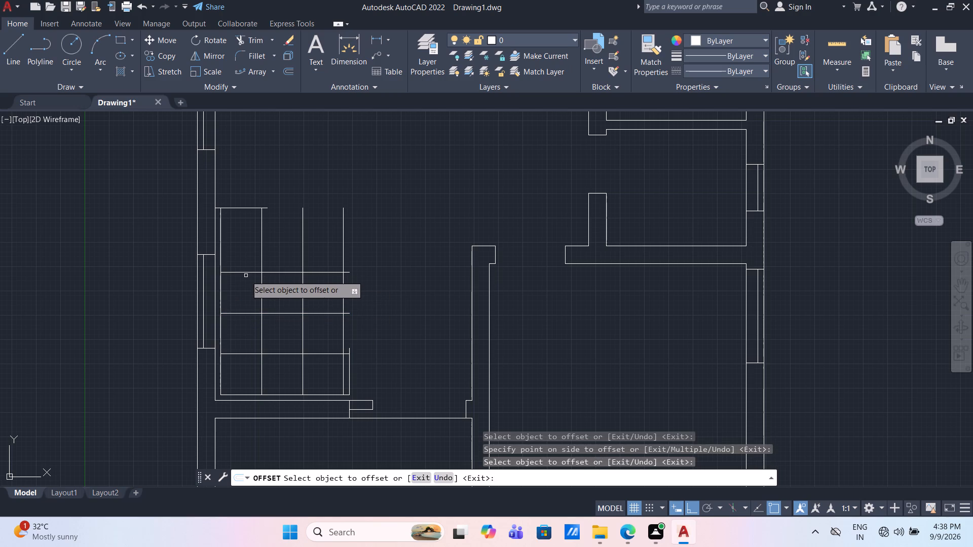
click(245, 273)
click(247, 242)
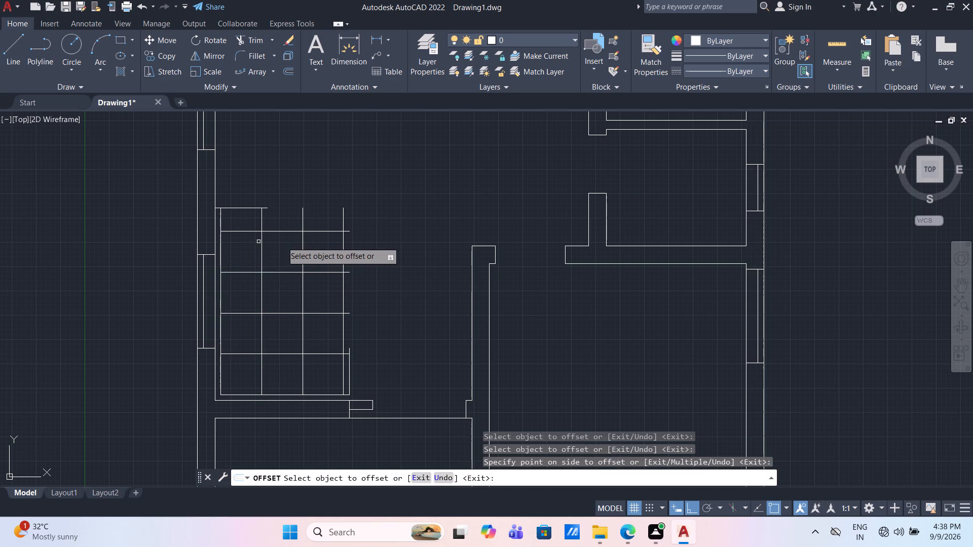
key(Escape)
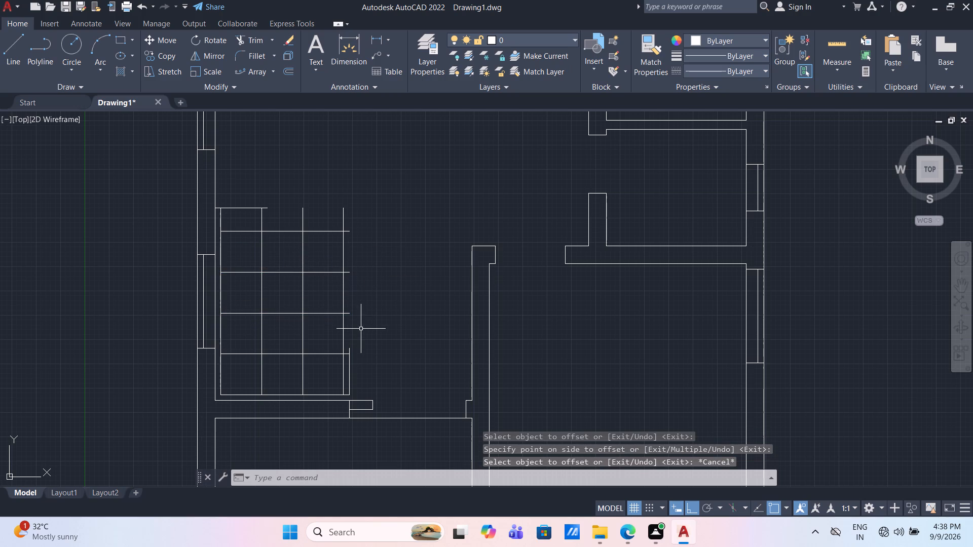
click(361, 329)
key(Escape)
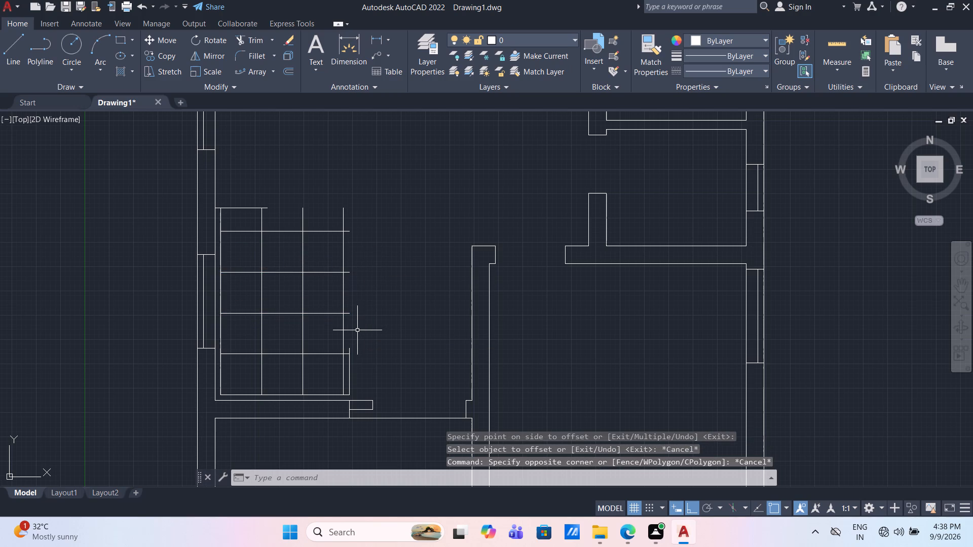
Trim away the divider grid lines in the outer northeast part of the grid, outside the L-shaped built-in.
text(tr)
key(Return)
click(357, 330)
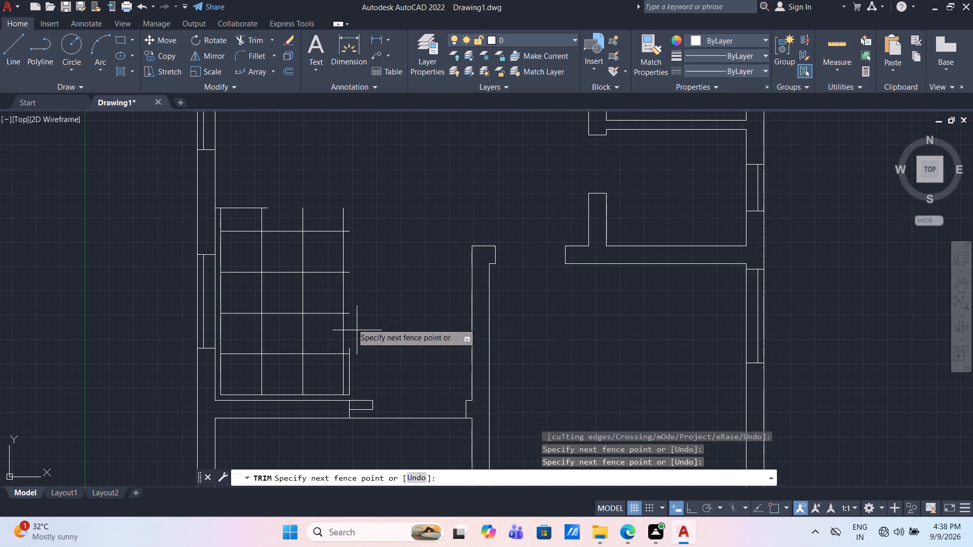
click(293, 219)
click(293, 219)
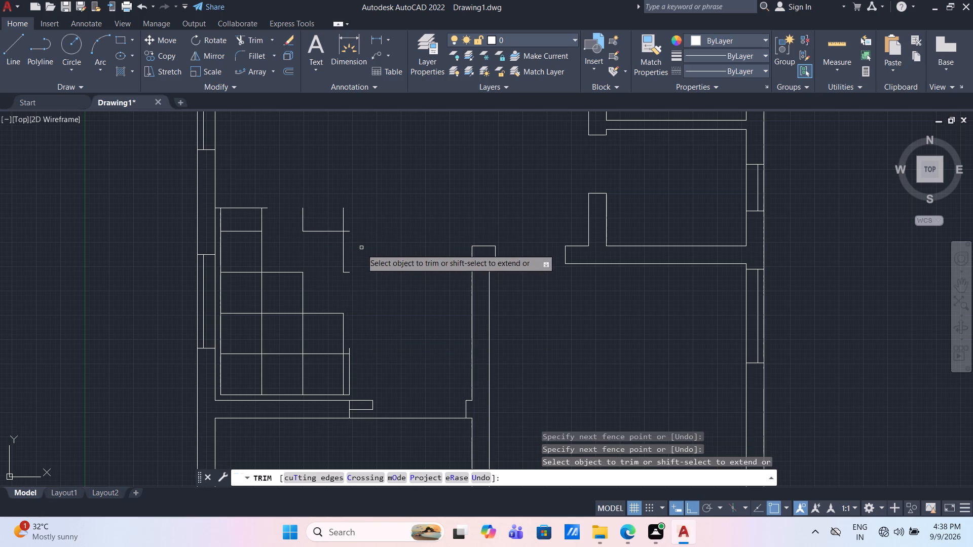
click(361, 258)
click(299, 220)
click(364, 228)
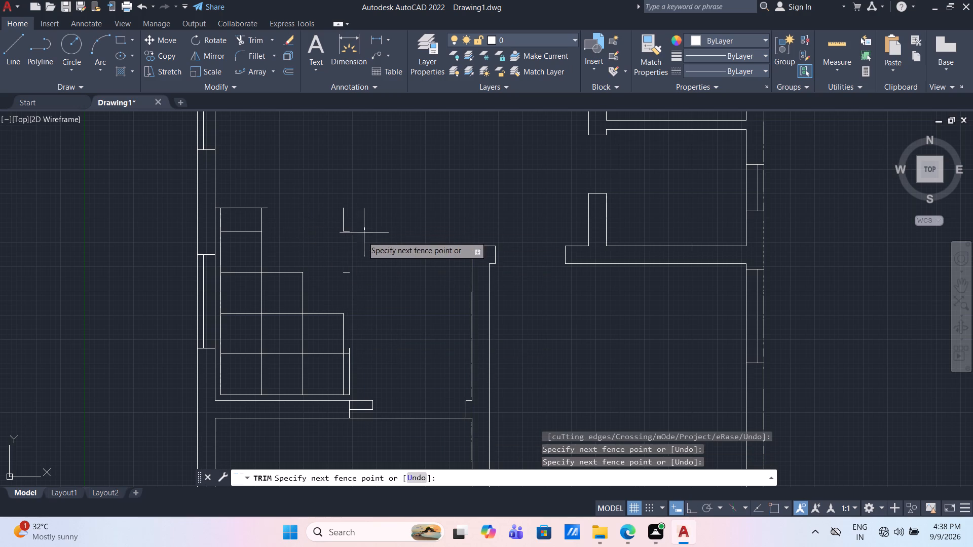
click(339, 220)
click(347, 230)
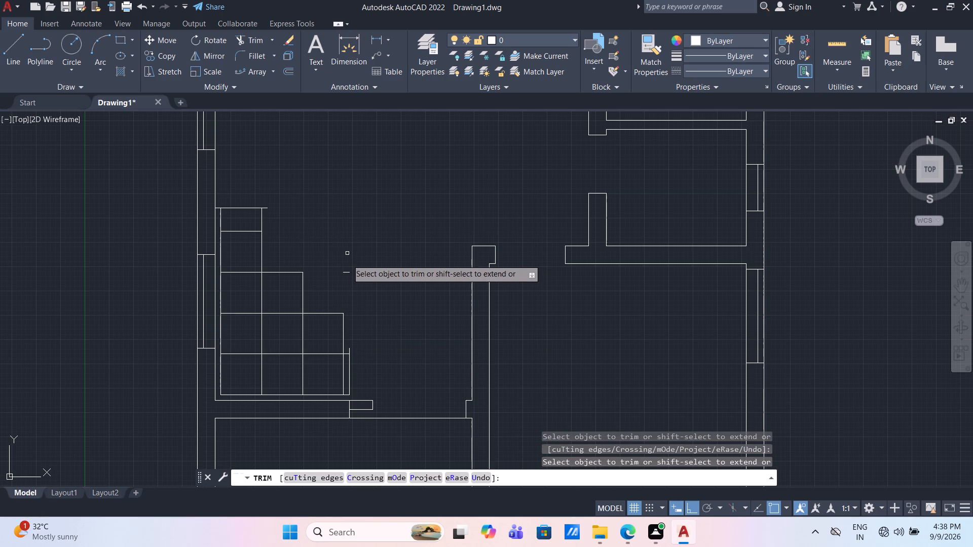
click(347, 273)
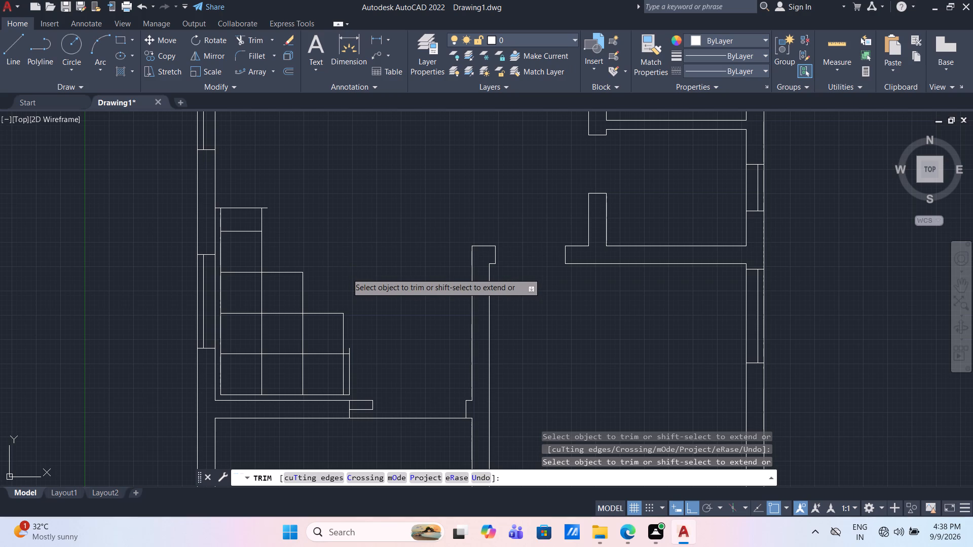
Trim the remaining divider lines inside the L's inner corner and the overshooting stubs at both arm ends.
drag(354, 330, 347, 330)
double_click(292, 326)
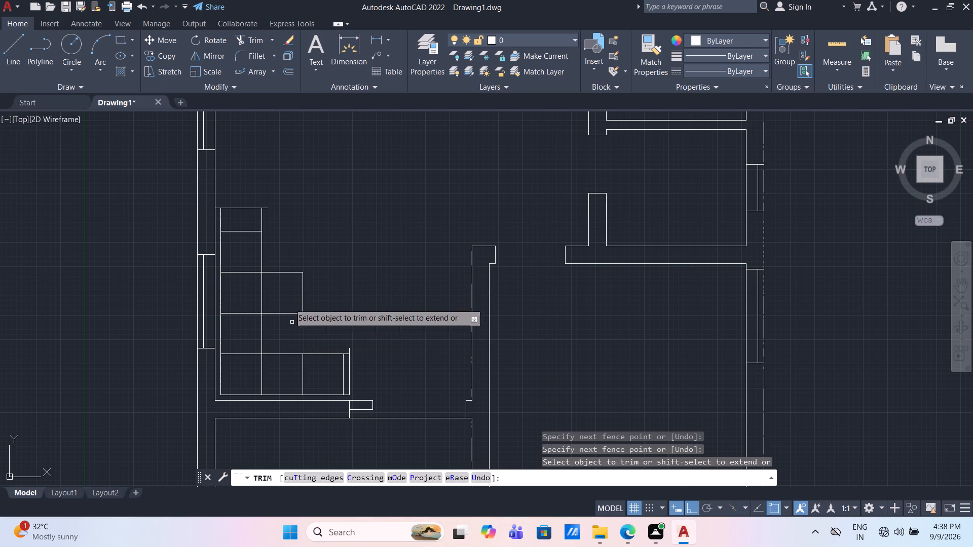
click(275, 254)
click(289, 328)
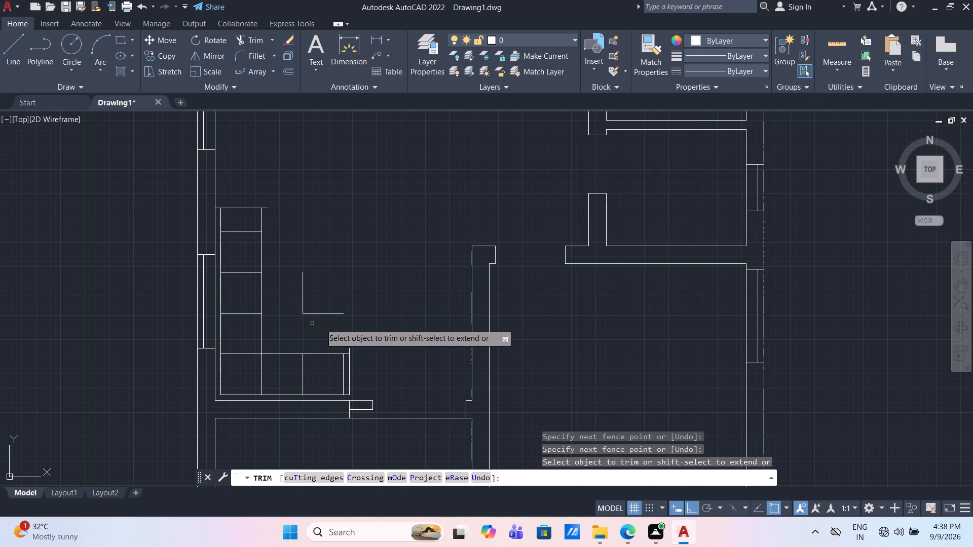
drag(330, 324, 320, 314)
click(289, 291)
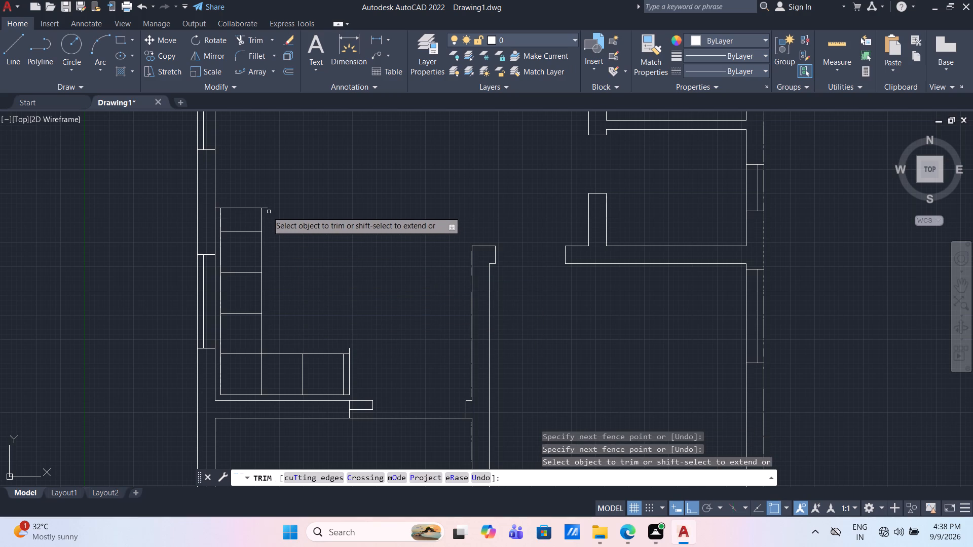
click(267, 207)
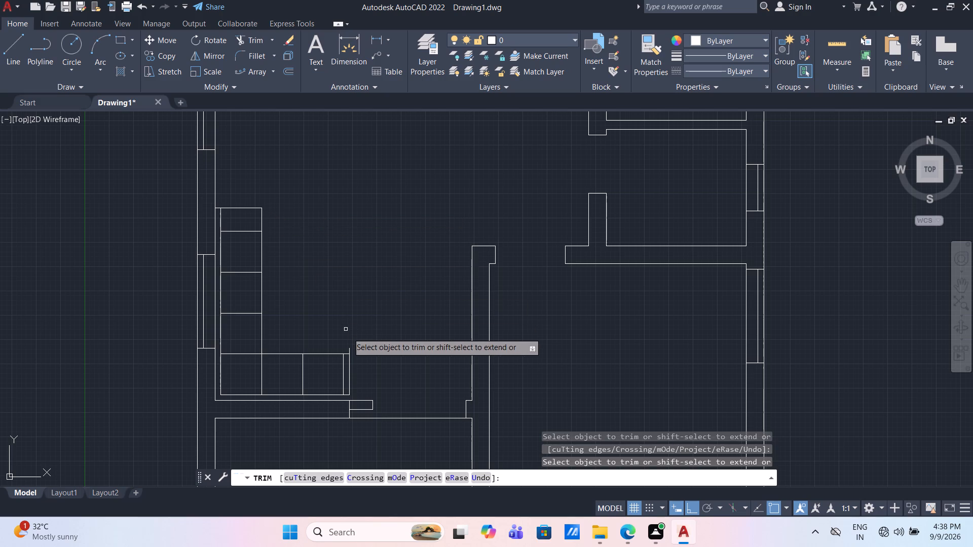
click(350, 349)
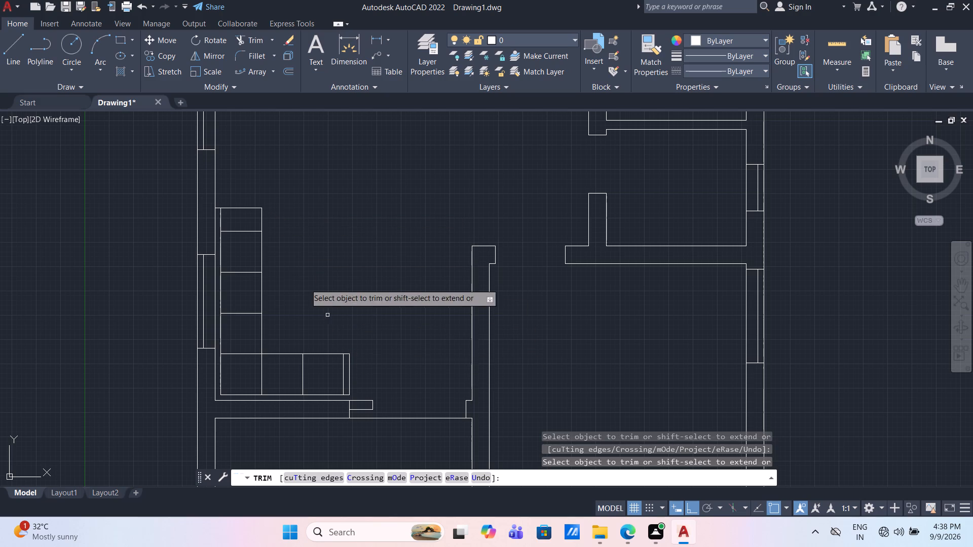
Trim the vertical arm's front line north of its northernmost module divider.
click(262, 213)
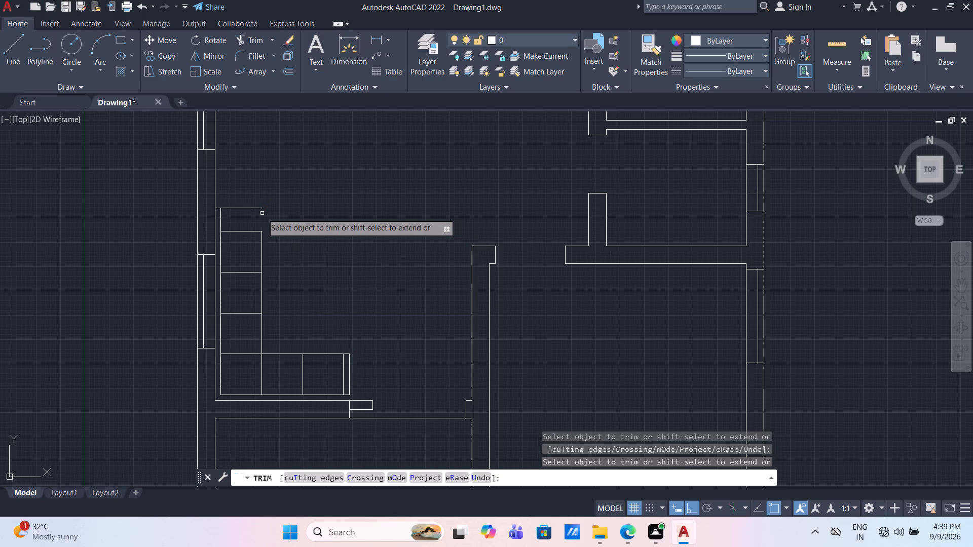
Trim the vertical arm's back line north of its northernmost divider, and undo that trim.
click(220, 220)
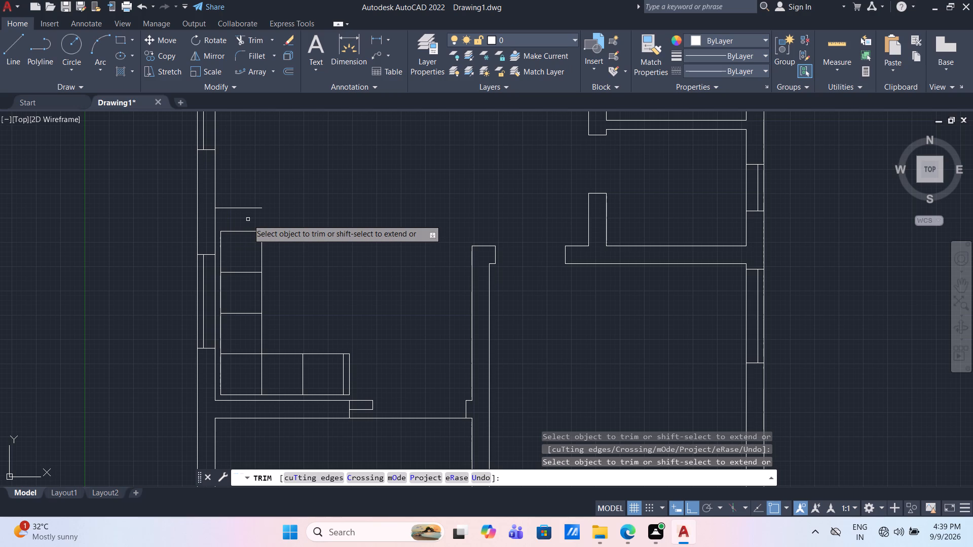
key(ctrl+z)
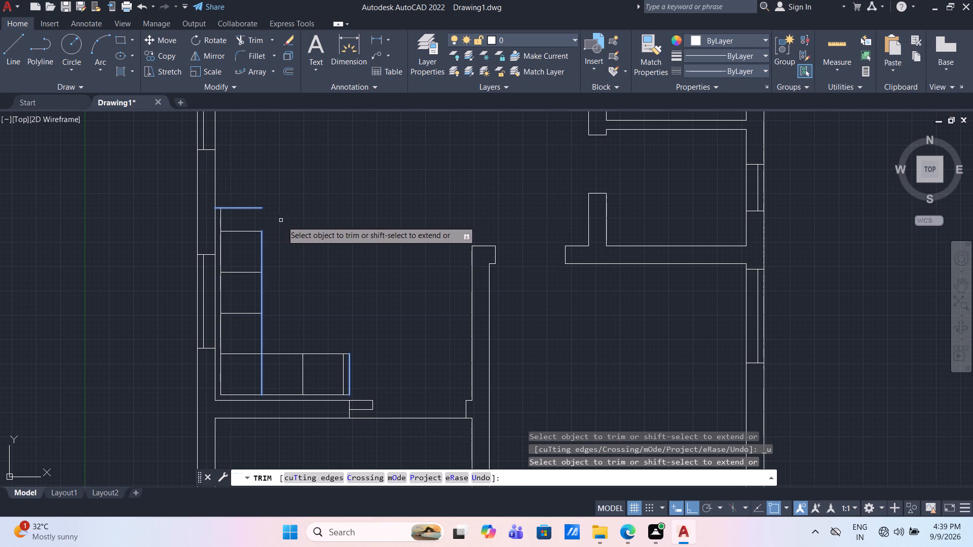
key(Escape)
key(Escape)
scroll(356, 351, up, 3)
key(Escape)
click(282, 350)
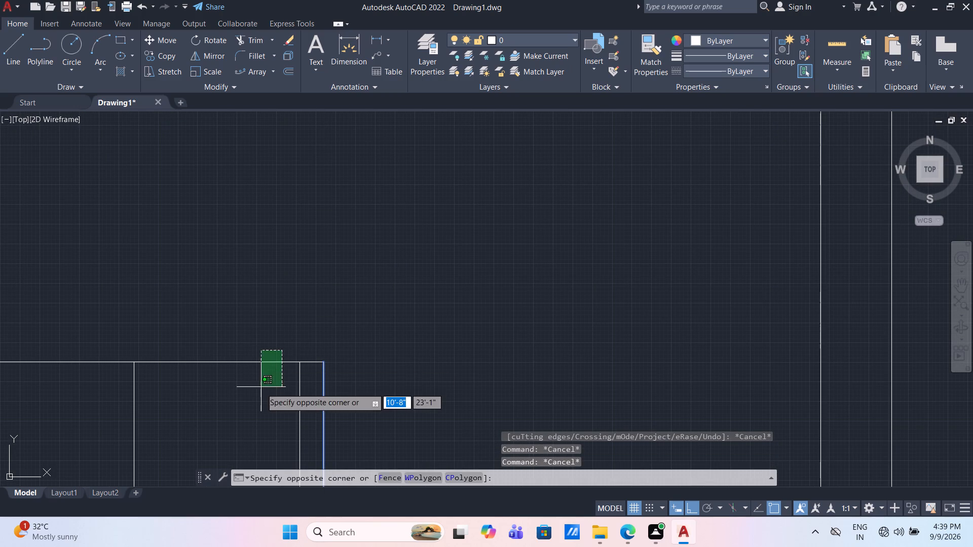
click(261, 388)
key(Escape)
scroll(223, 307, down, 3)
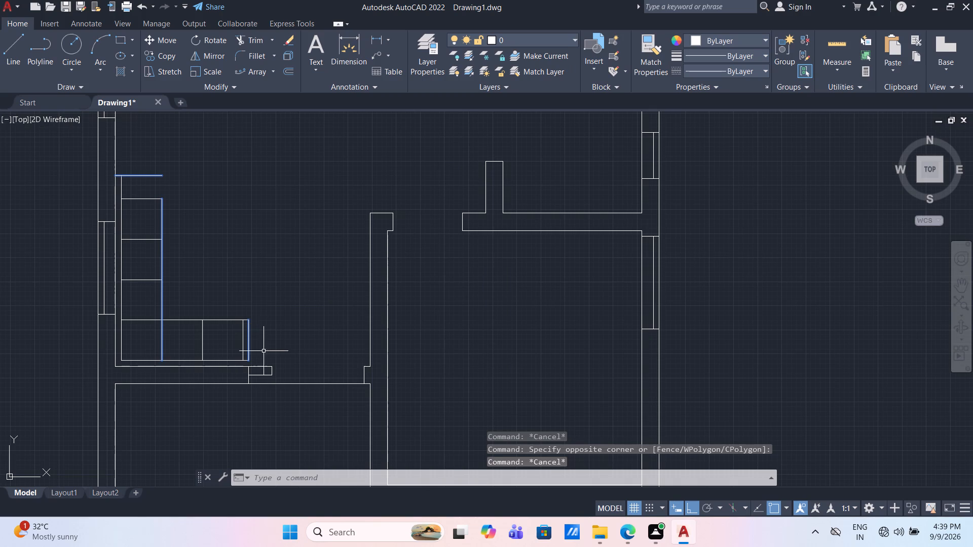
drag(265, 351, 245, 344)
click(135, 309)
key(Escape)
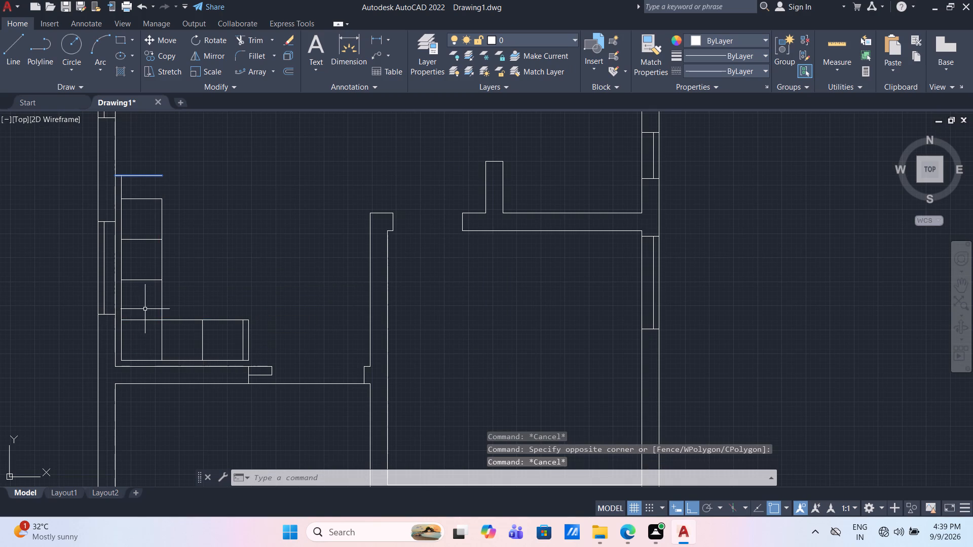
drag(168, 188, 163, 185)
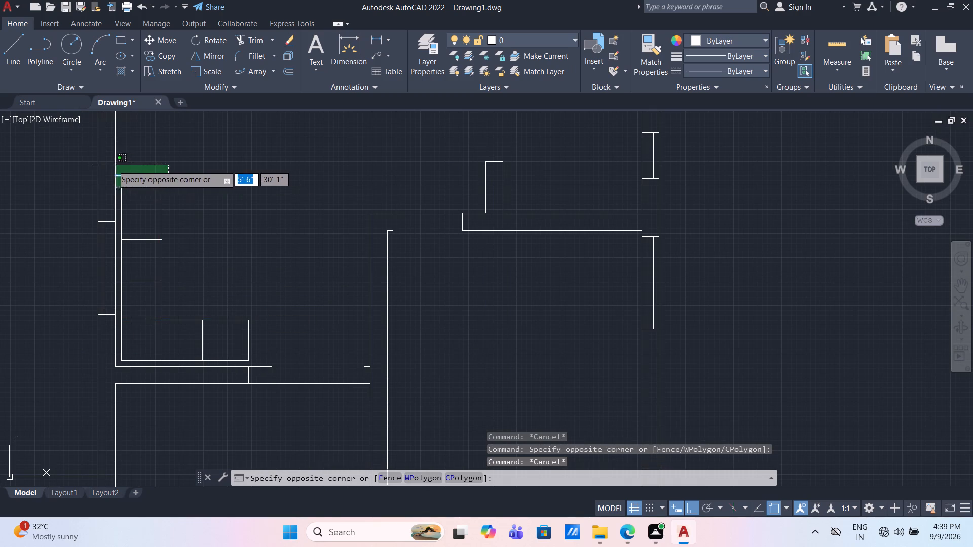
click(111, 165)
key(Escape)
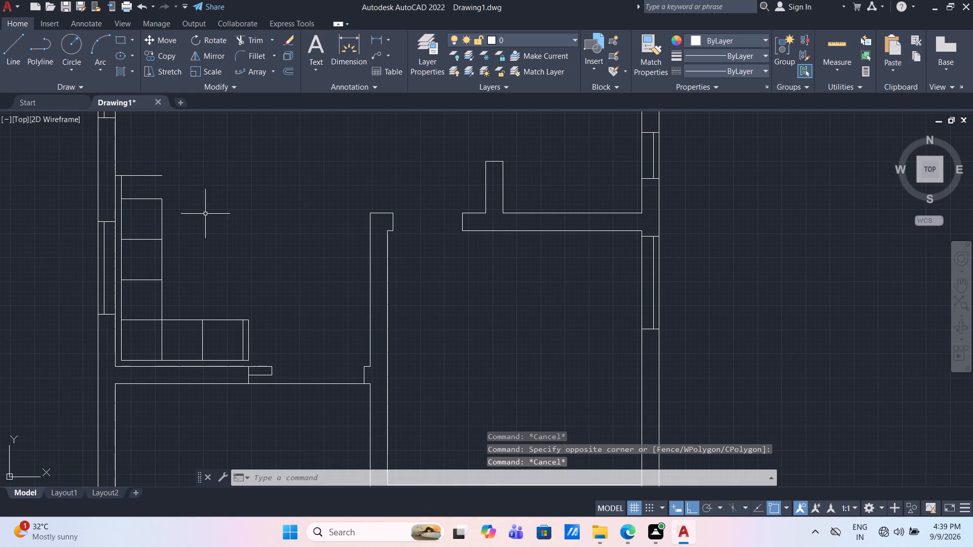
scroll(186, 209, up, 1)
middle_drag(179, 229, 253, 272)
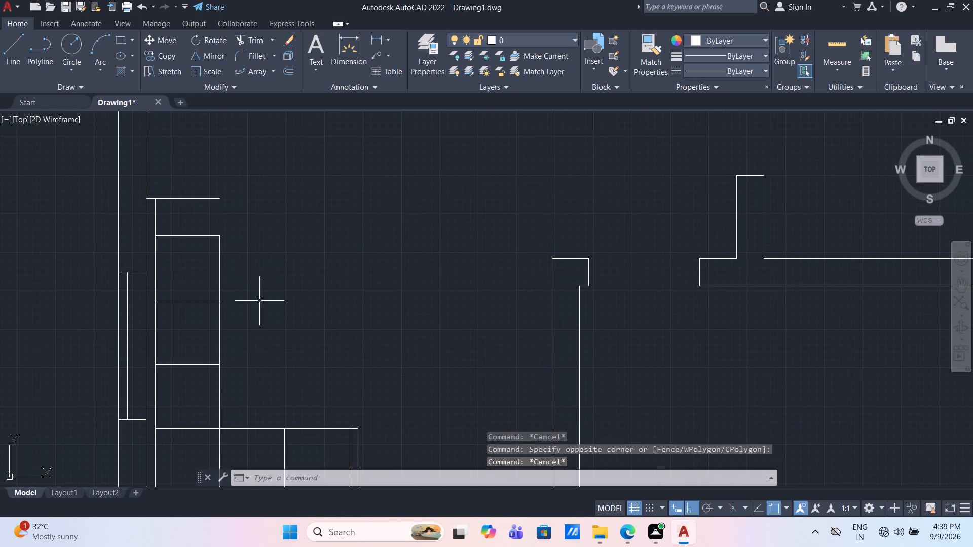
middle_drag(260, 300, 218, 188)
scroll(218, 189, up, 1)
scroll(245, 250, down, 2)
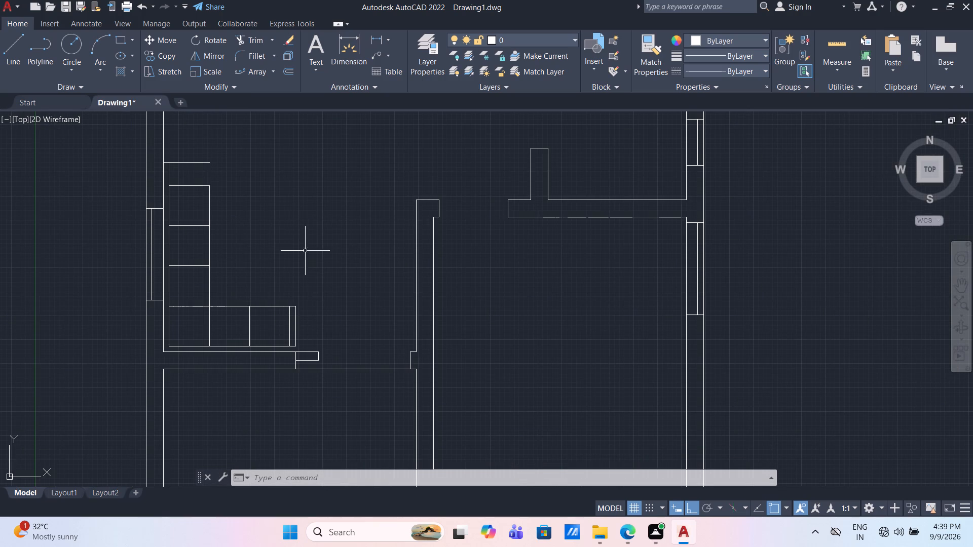
Offset the vertical arm's northernmost module divider by 3" to both the south and the north.
middle_drag(265, 231, 311, 312)
scroll(234, 248, up, 2)
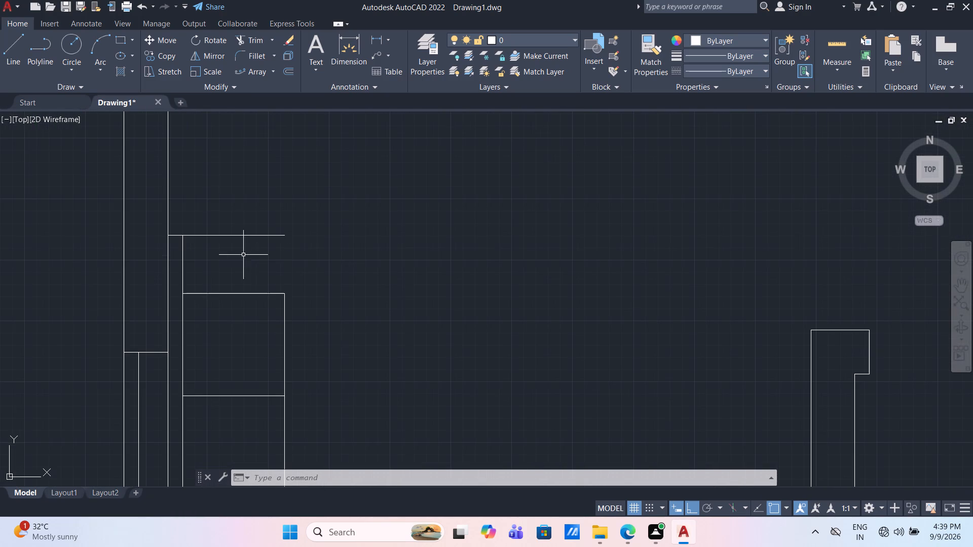
key(o)
key(Return)
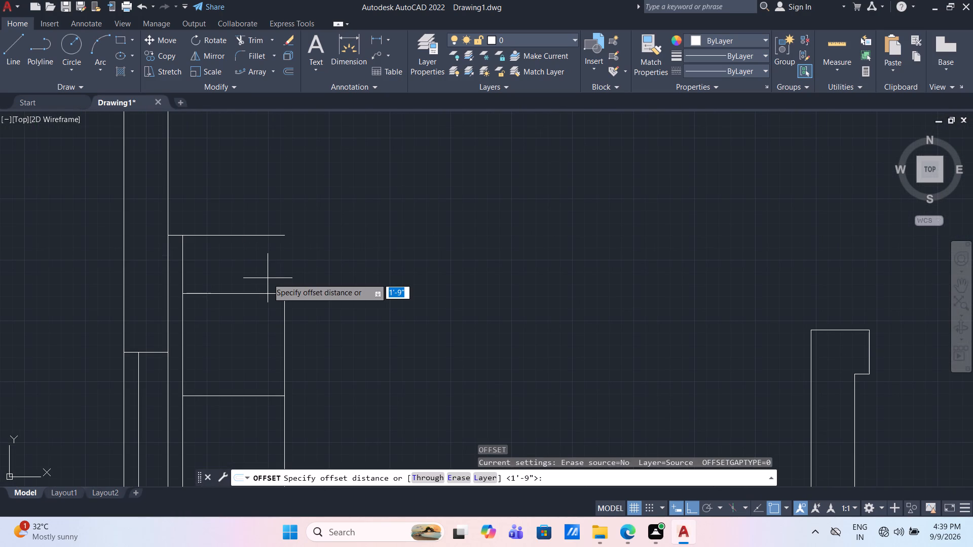
key(3)
key(shift+quotedbl)
key(Return)
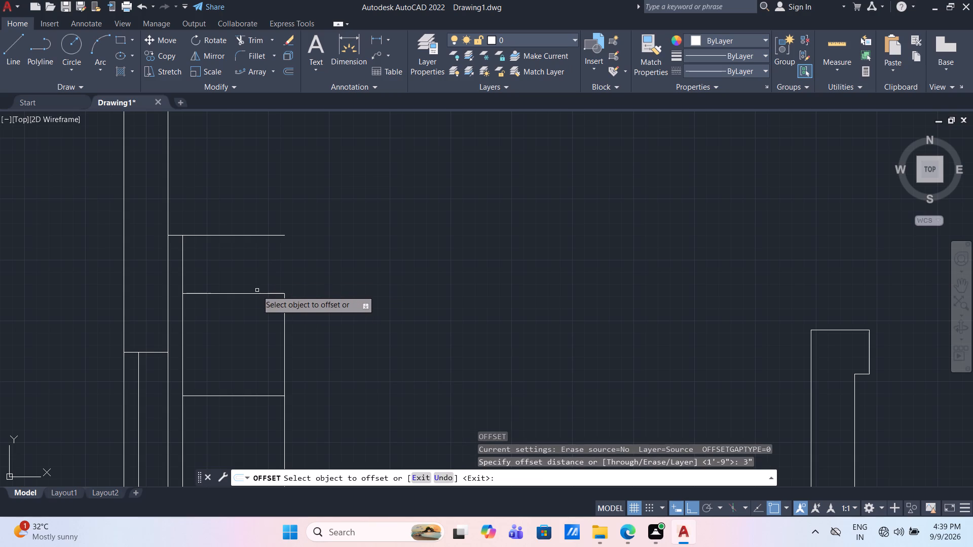
click(258, 294)
click(256, 275)
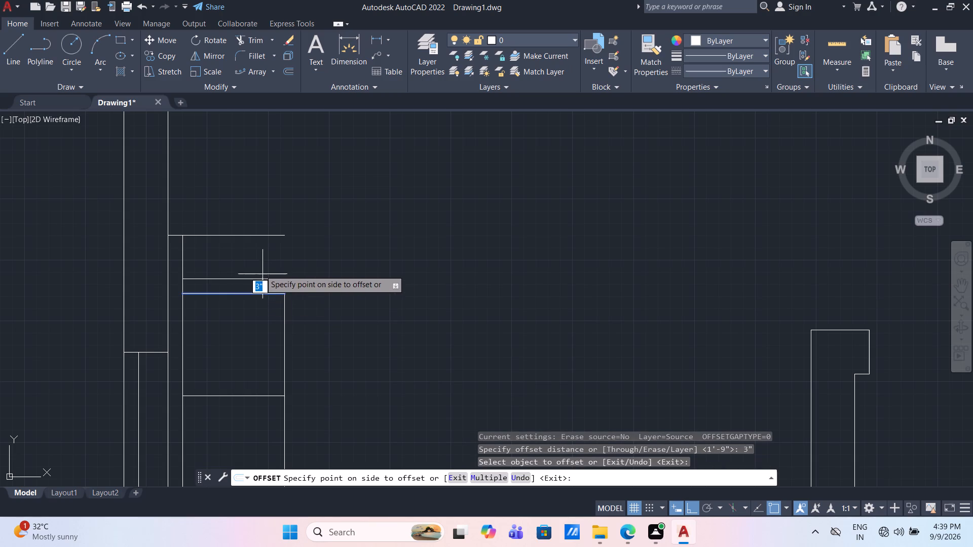
key(Escape)
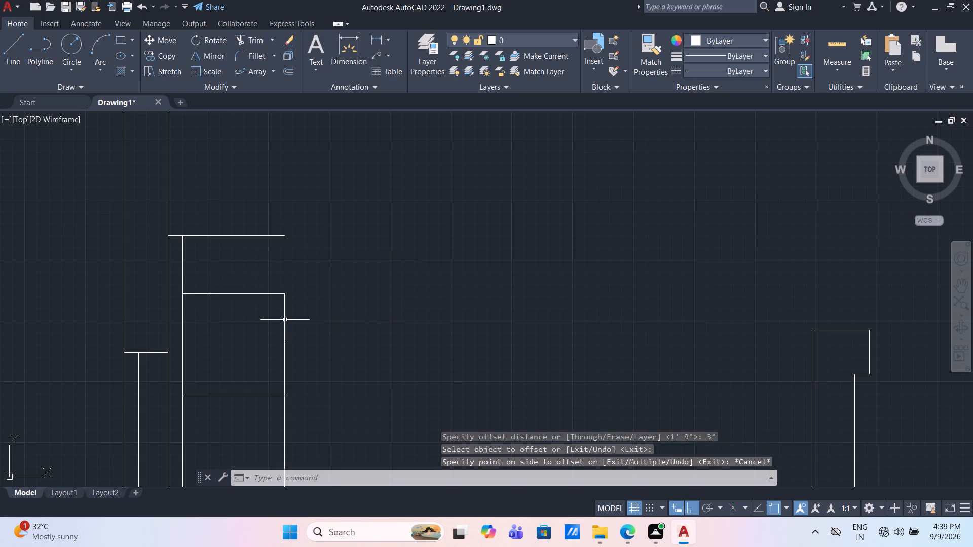
key(o)
key(Return)
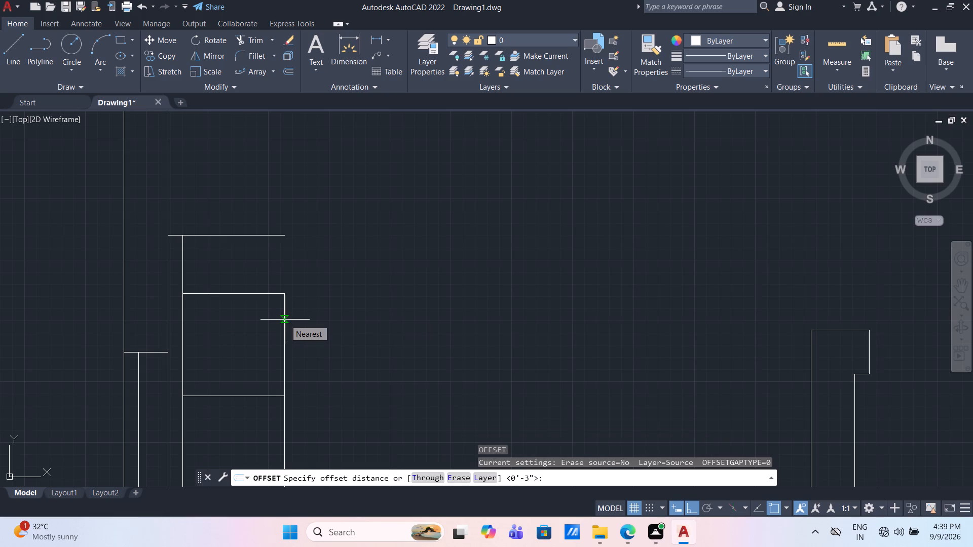
key(Return)
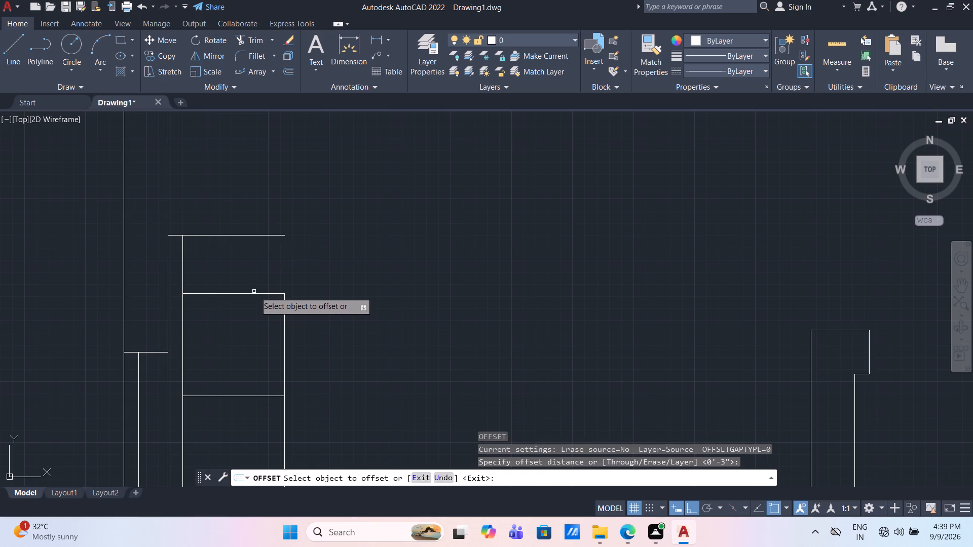
click(257, 294)
click(253, 292)
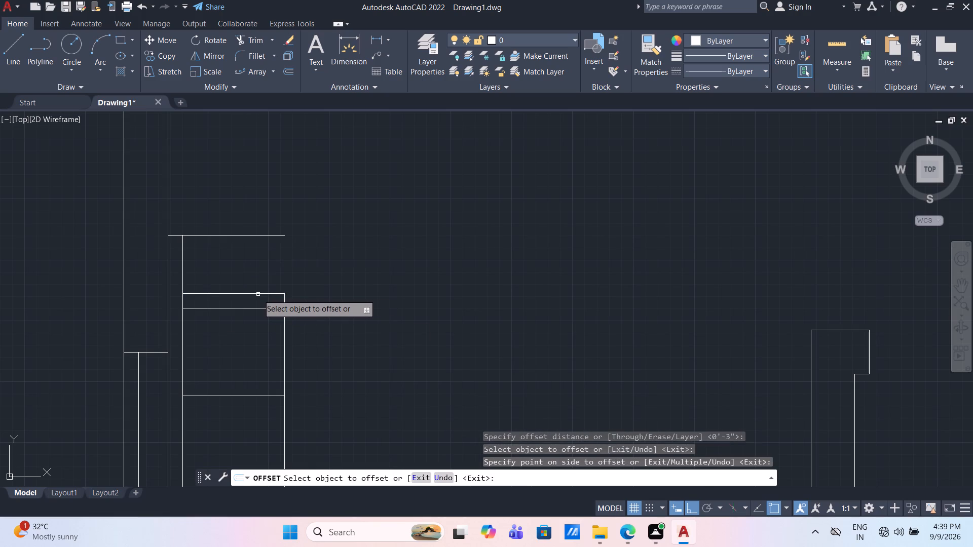
drag(258, 295, 256, 290)
click(256, 279)
key(Escape)
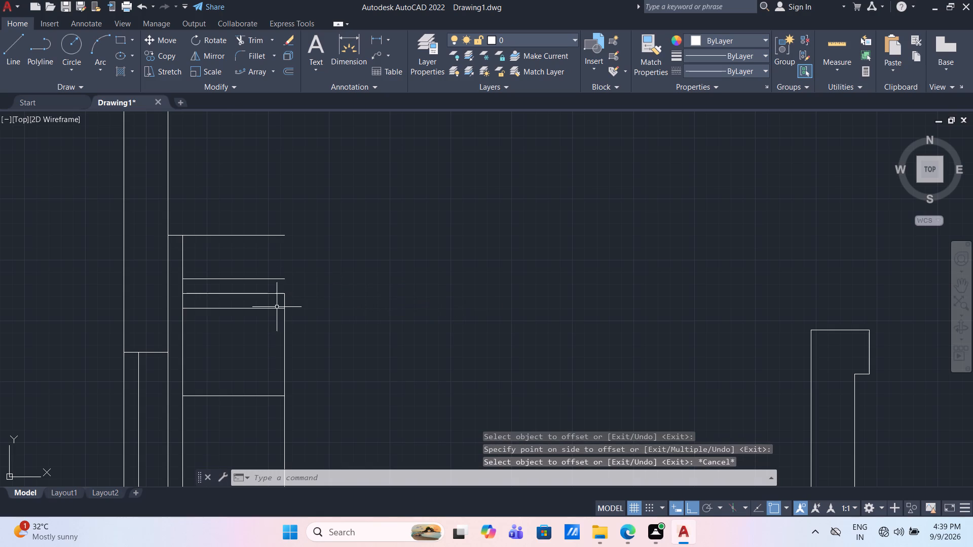
Erase the 3" offset line south of the northernmost divider and the vertical arm's old north end line.
click(267, 308)
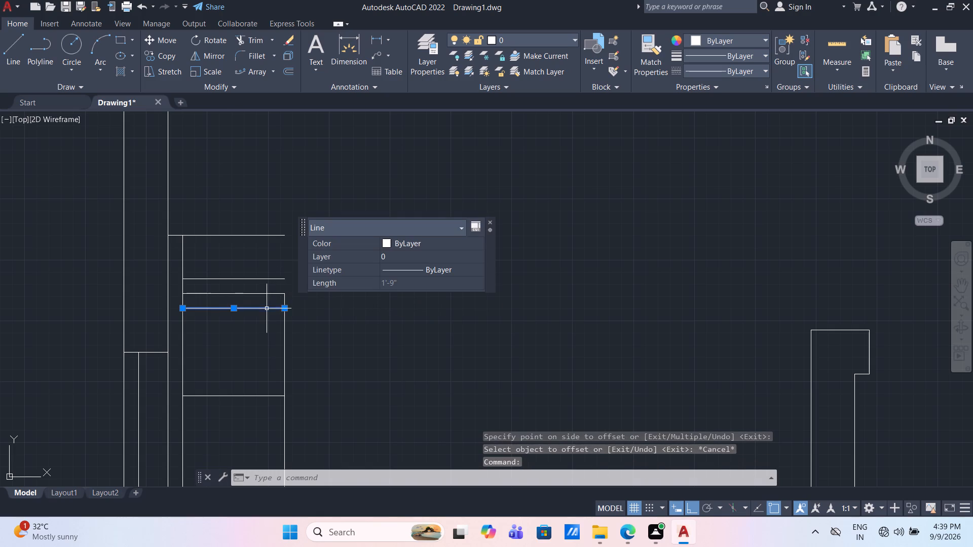
key(Delete)
click(300, 251)
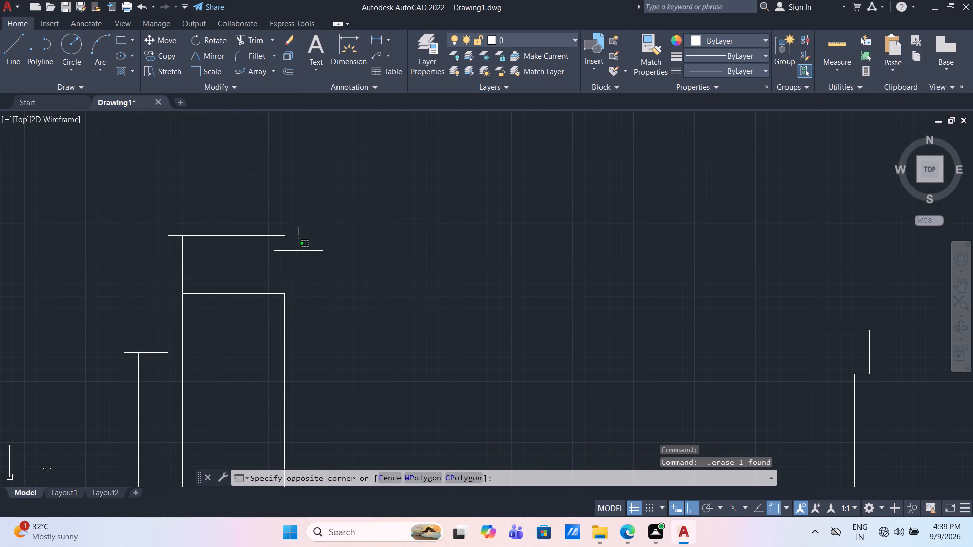
click(257, 226)
key(Delete)
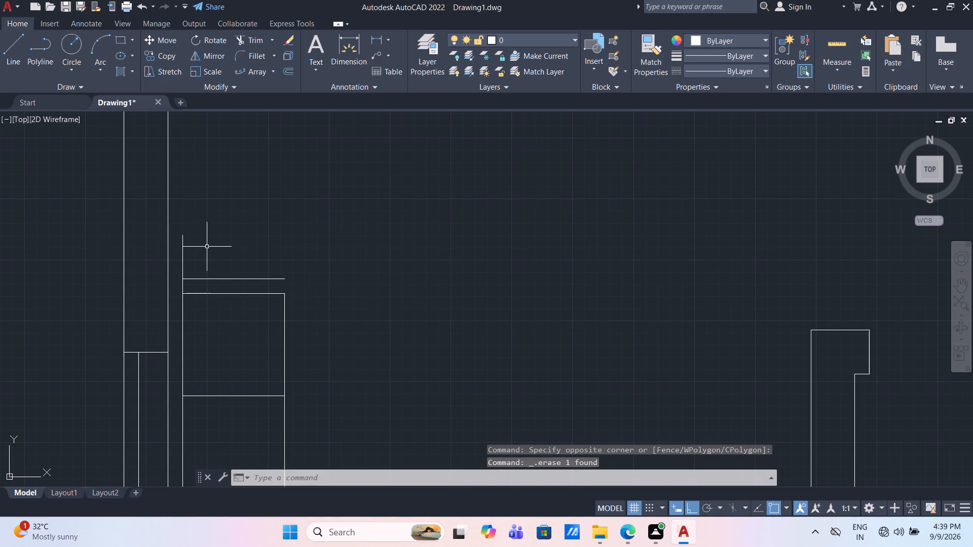
Trim the vertical arm's back line where it extends north beyond the 3" offset line.
text(tr)
key(Return)
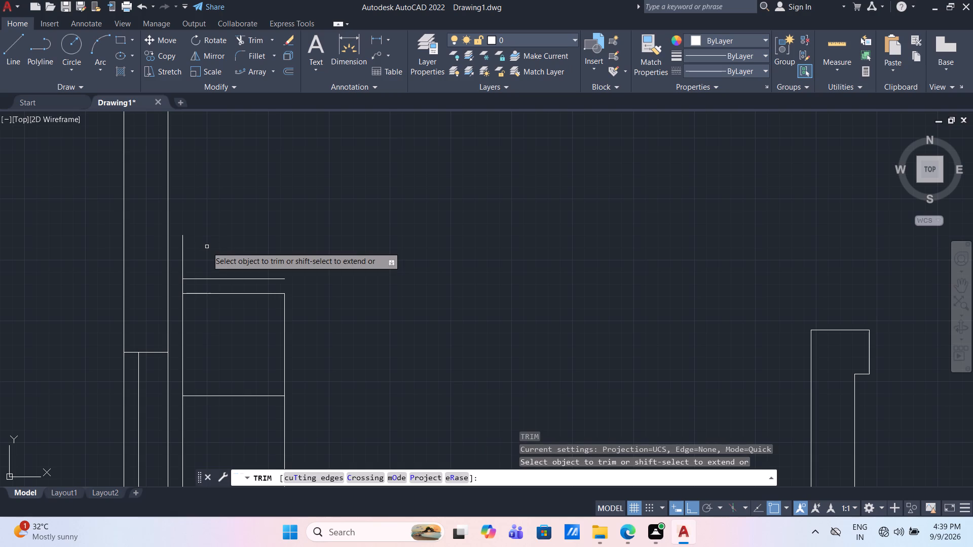
drag(206, 247, 196, 249)
click(183, 249)
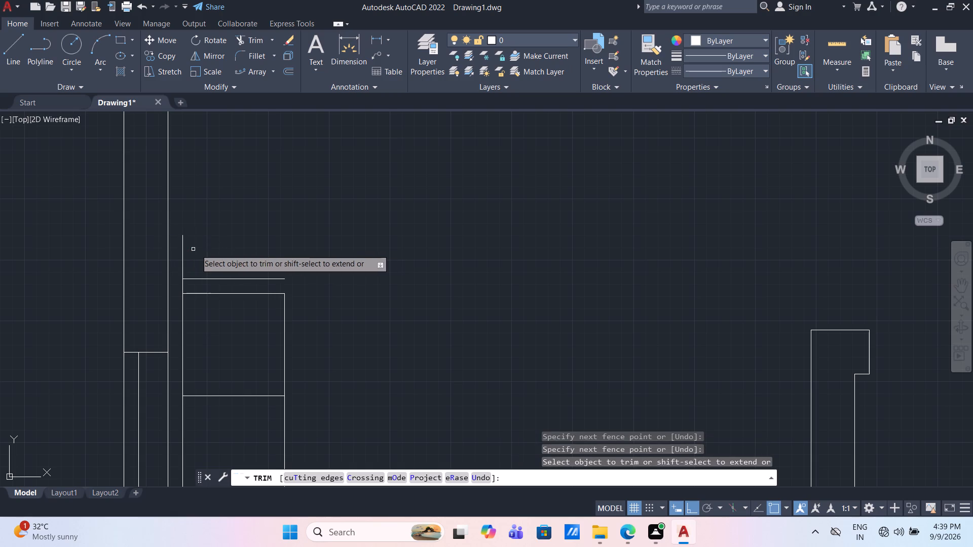
click(182, 250)
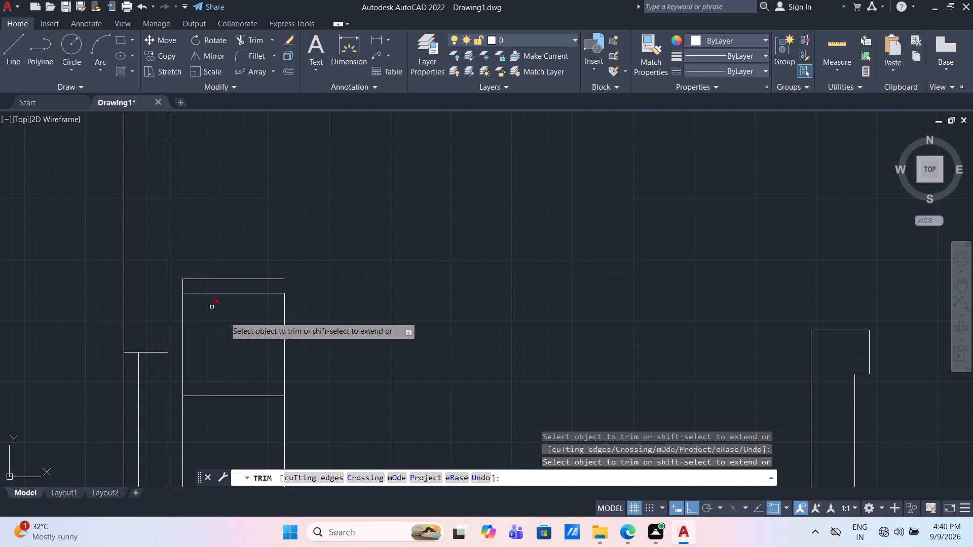
Extend the vertical arm's front line north to meet the new 3" end line.
key(Escape)
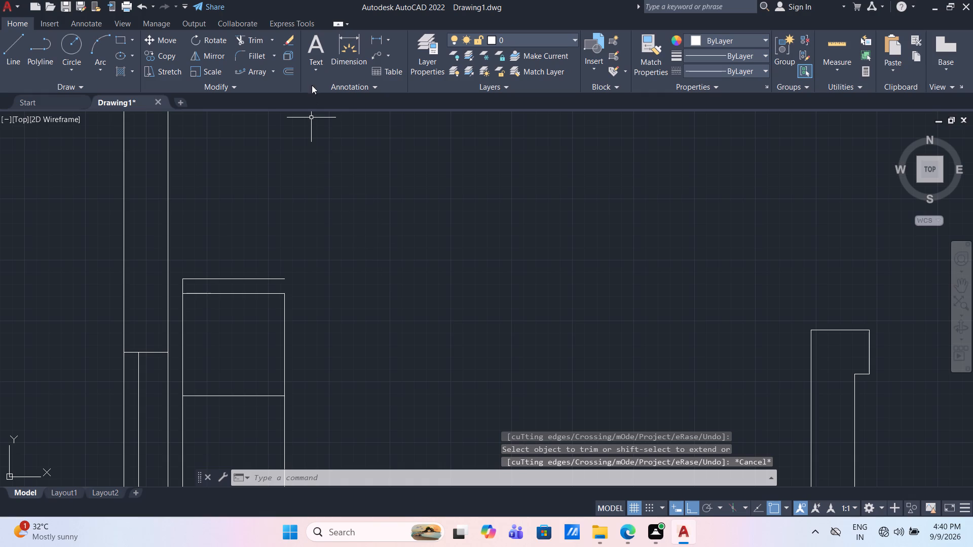
click(15, 49)
key(Escape)
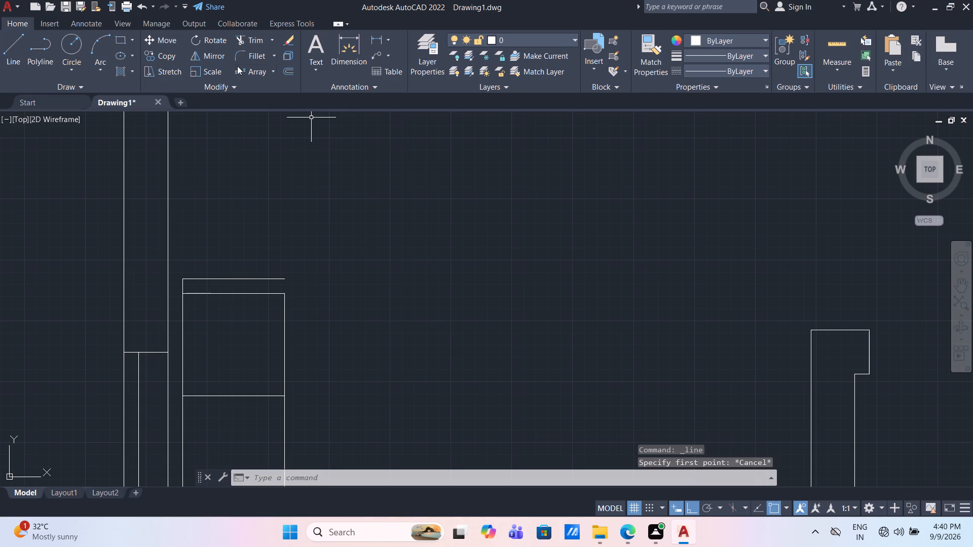
text(ex)
key(Return)
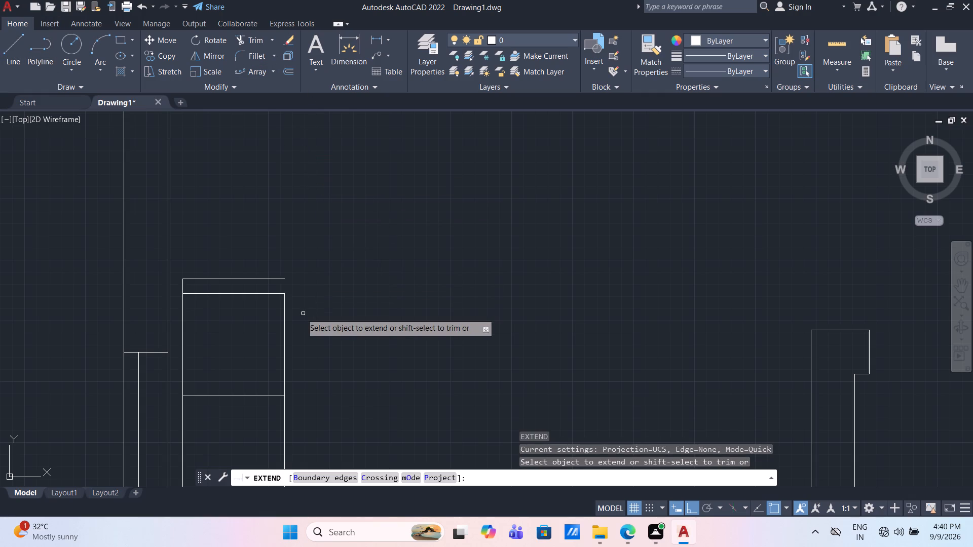
click(284, 310)
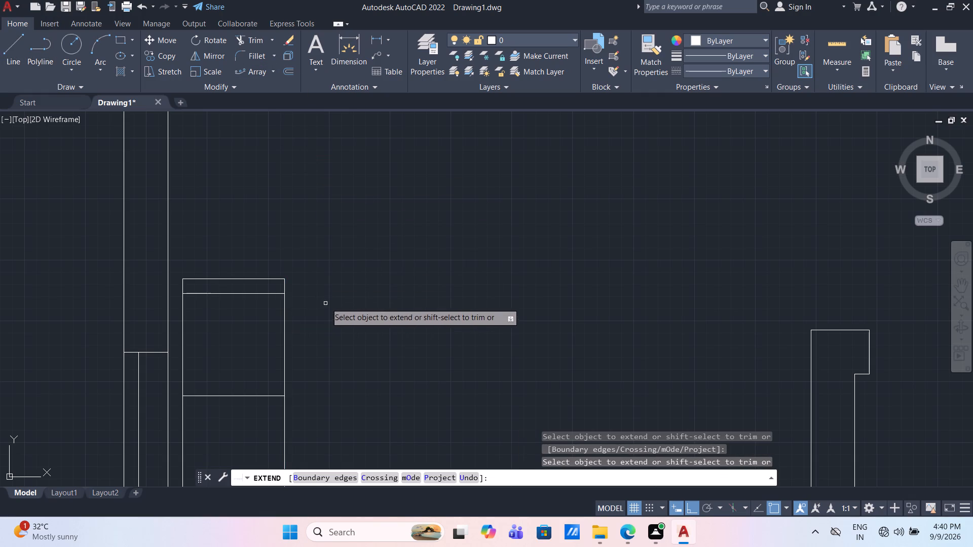
key(Escape)
Extend both lines of the vertical arm's 3" north end west to the wall face.
scroll(344, 300, down, 4)
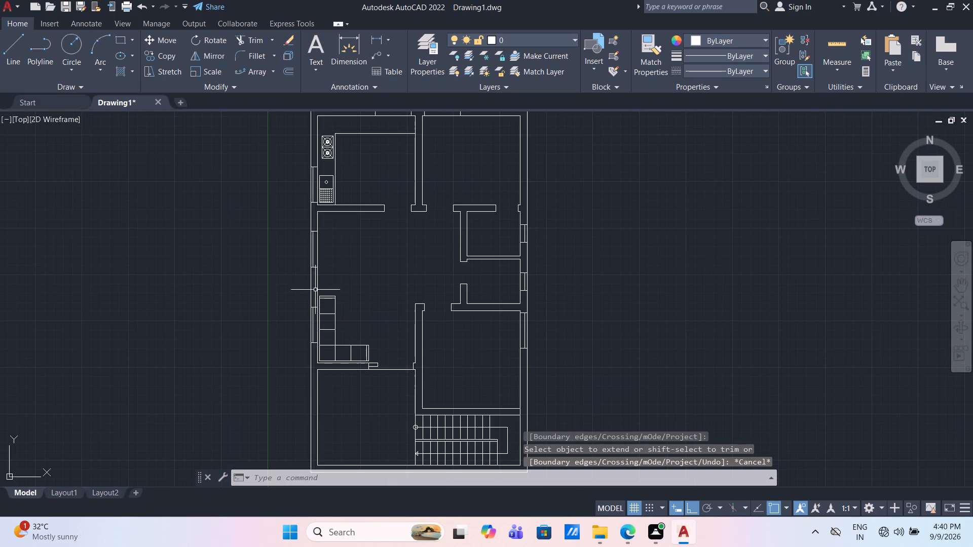
scroll(324, 298, up, 5)
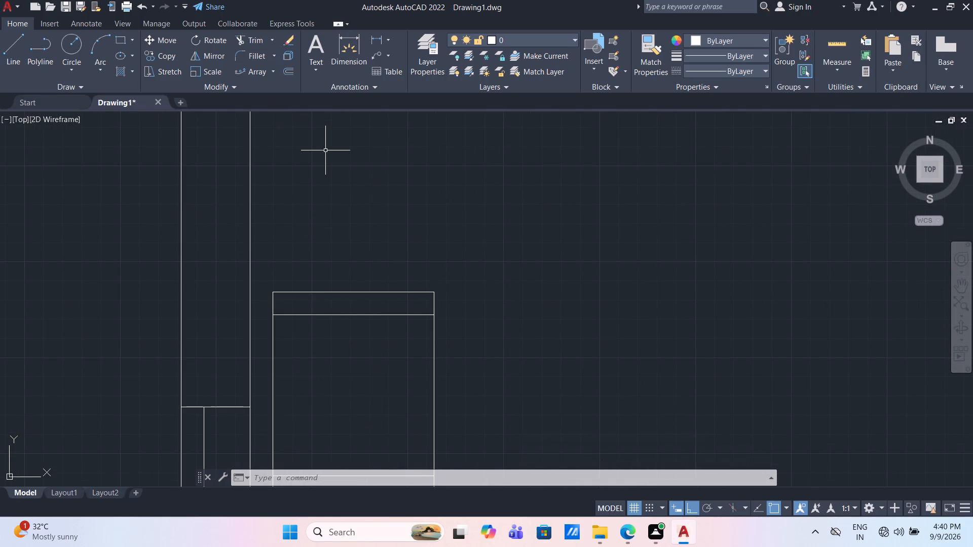
text(ex)
key(Return)
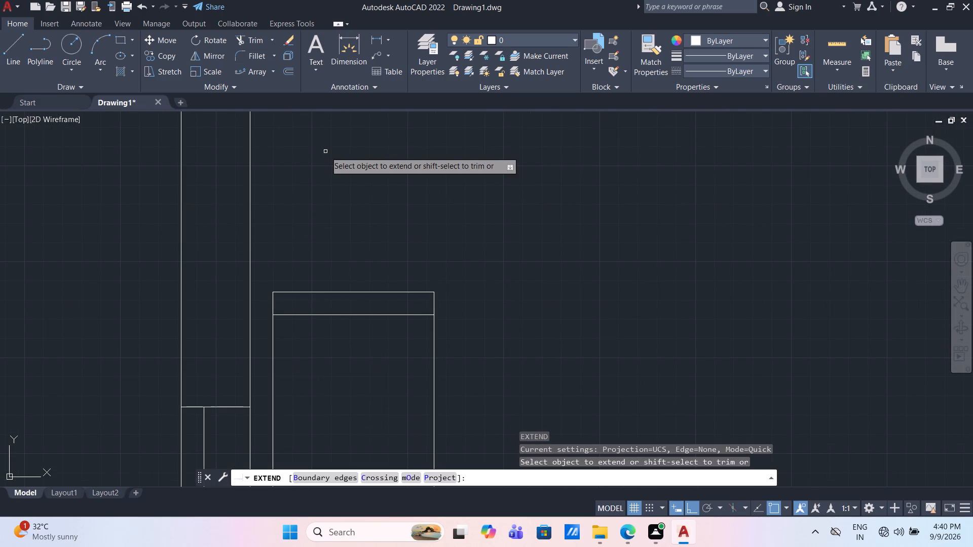
drag(298, 273, 297, 281)
click(299, 326)
scroll(276, 305, down, 3)
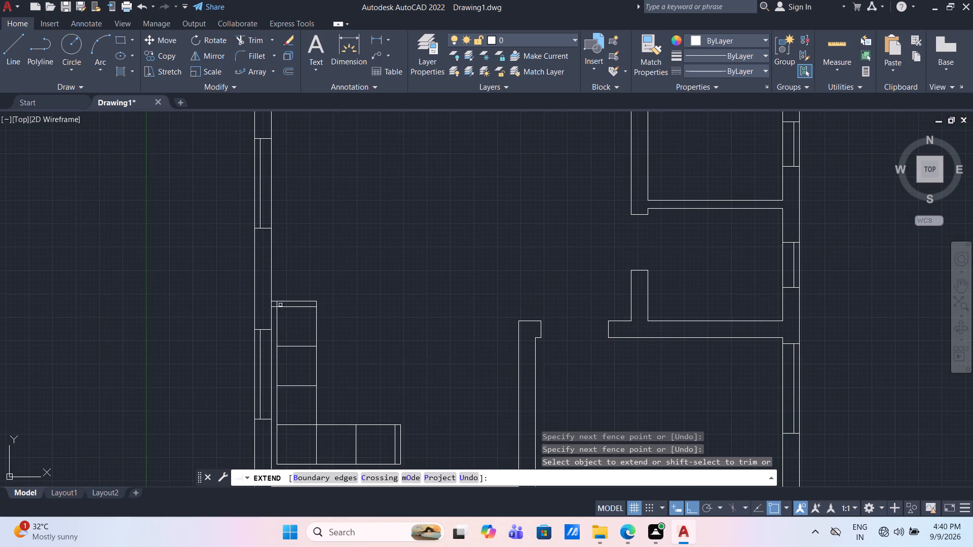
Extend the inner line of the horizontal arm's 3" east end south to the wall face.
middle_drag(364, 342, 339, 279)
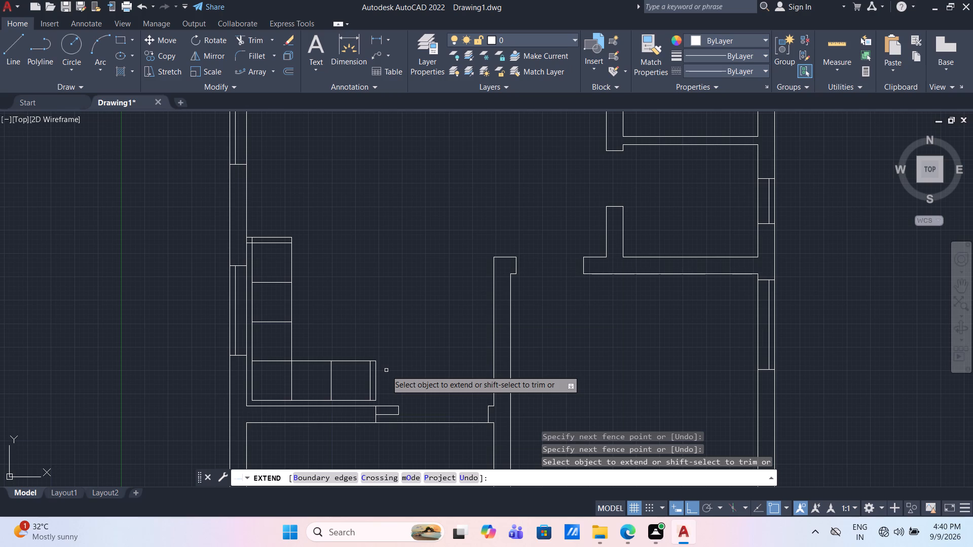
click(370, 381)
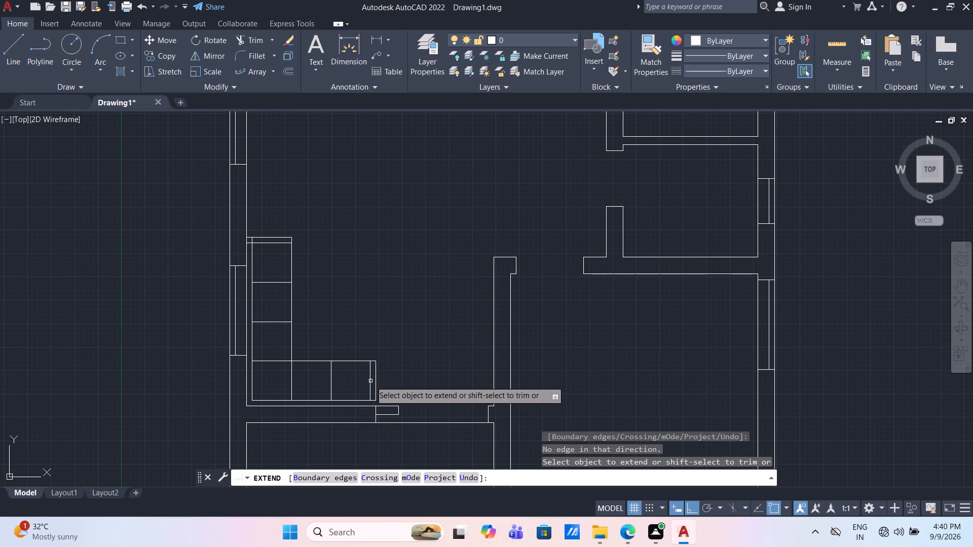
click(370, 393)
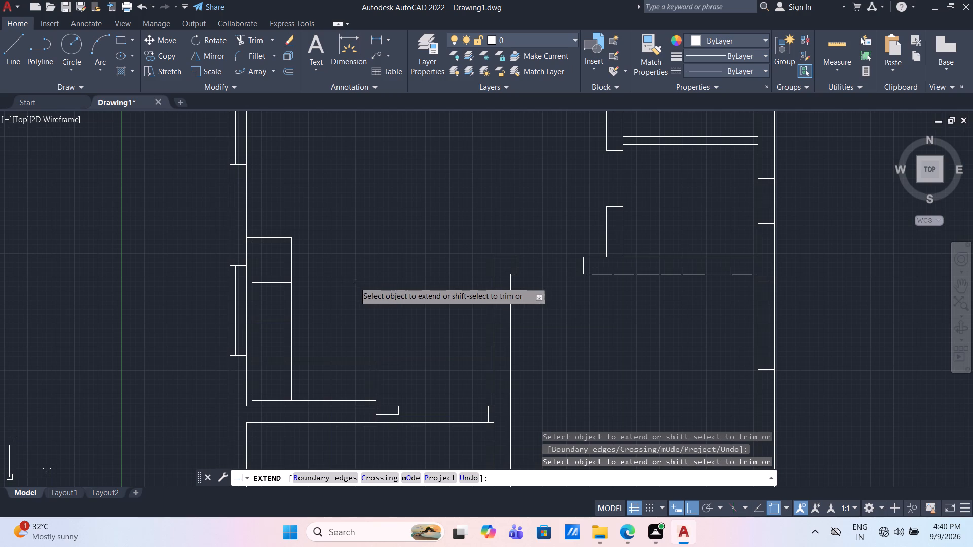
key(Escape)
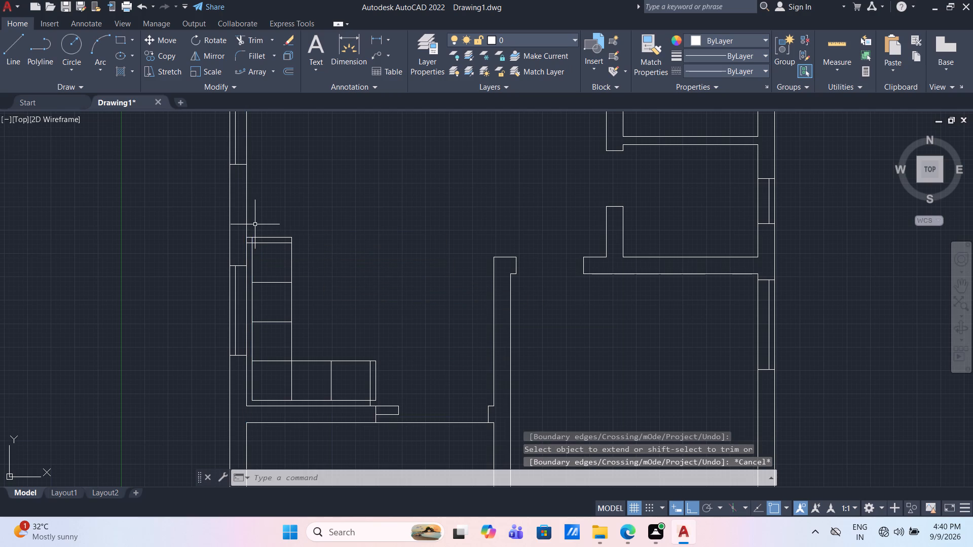
Trim the back line between the vertical arm's two north end lines, and the inner end line's stub beside the wall.
scroll(253, 231, up, 2)
text(tr)
key(Return)
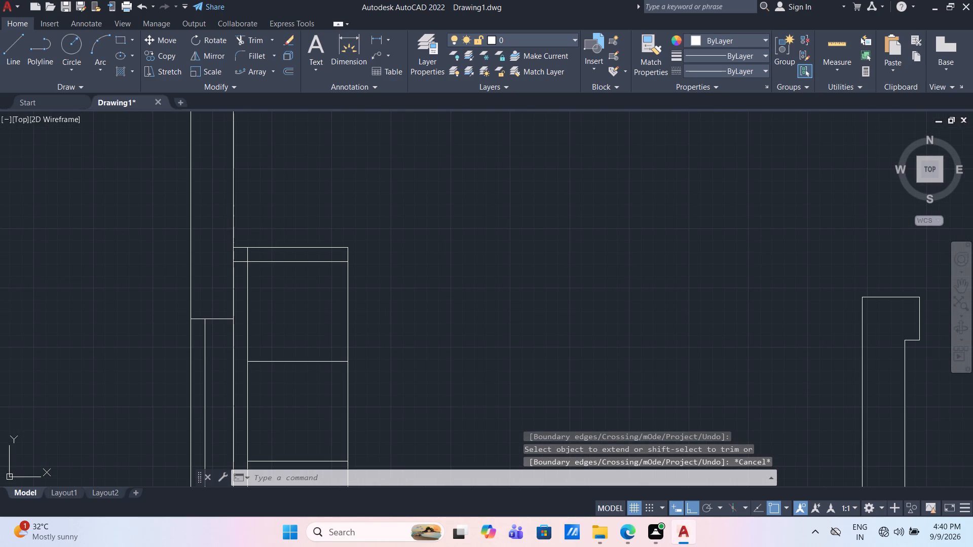
click(238, 247)
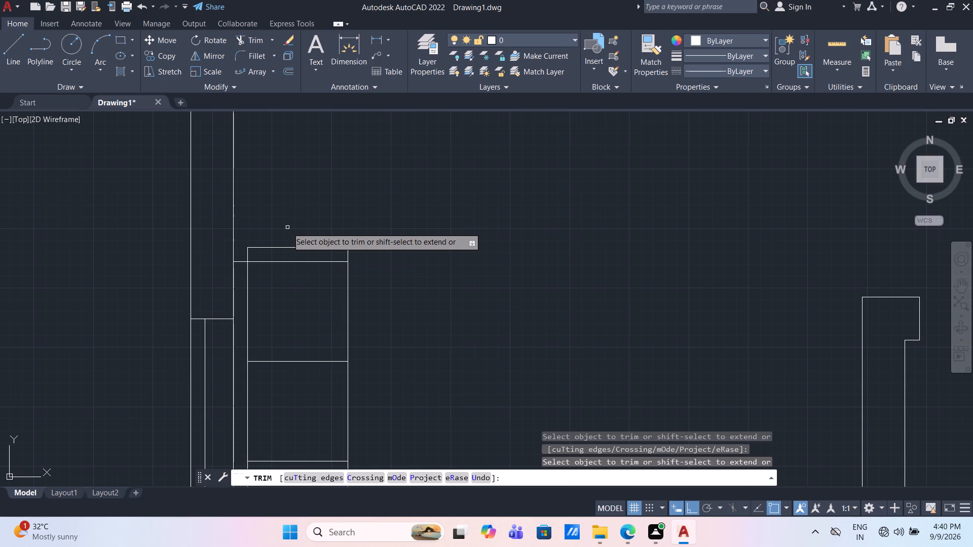
key(ctrl+z)
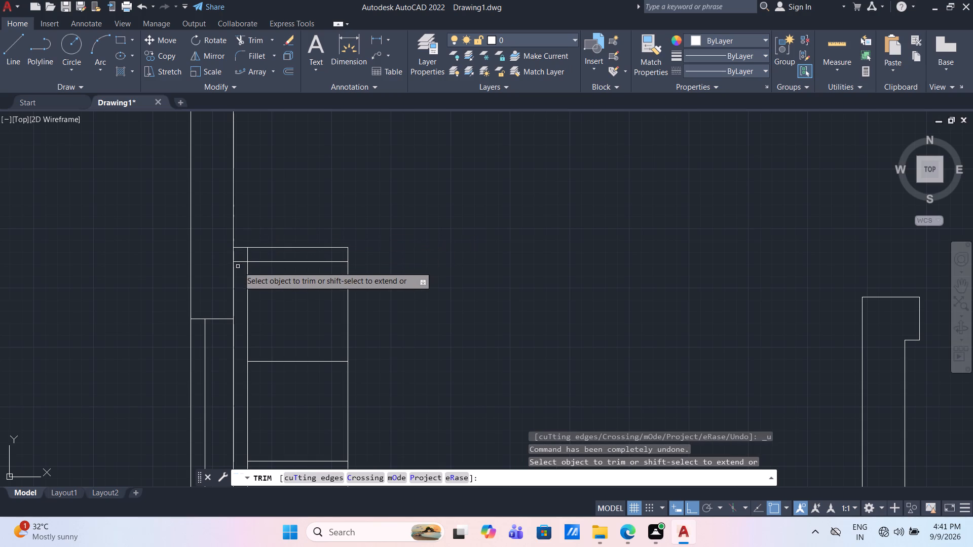
click(248, 255)
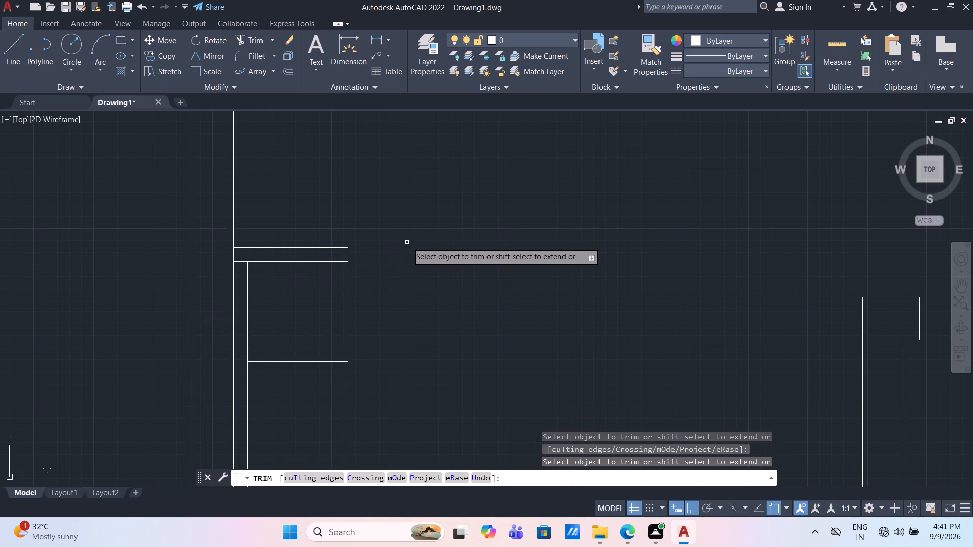
scroll(410, 241, down, 2)
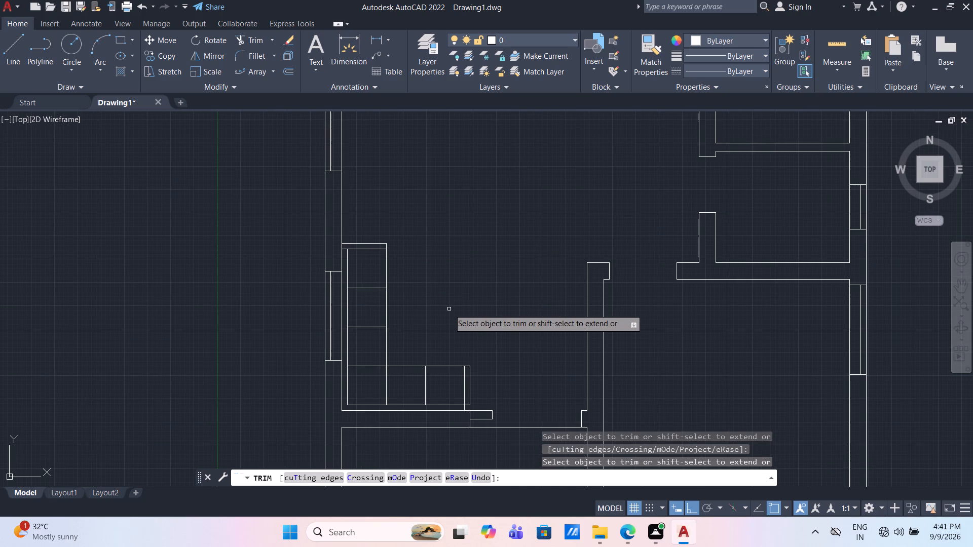
click(344, 248)
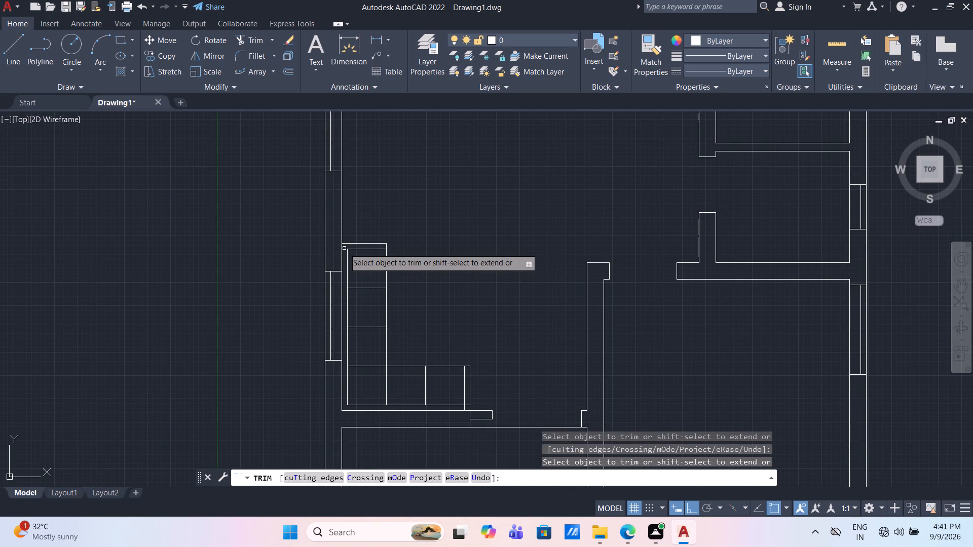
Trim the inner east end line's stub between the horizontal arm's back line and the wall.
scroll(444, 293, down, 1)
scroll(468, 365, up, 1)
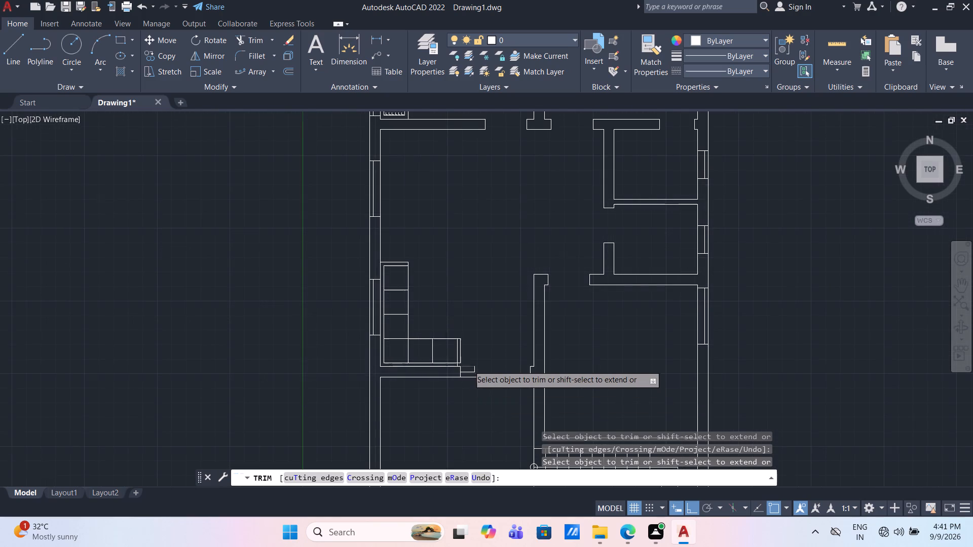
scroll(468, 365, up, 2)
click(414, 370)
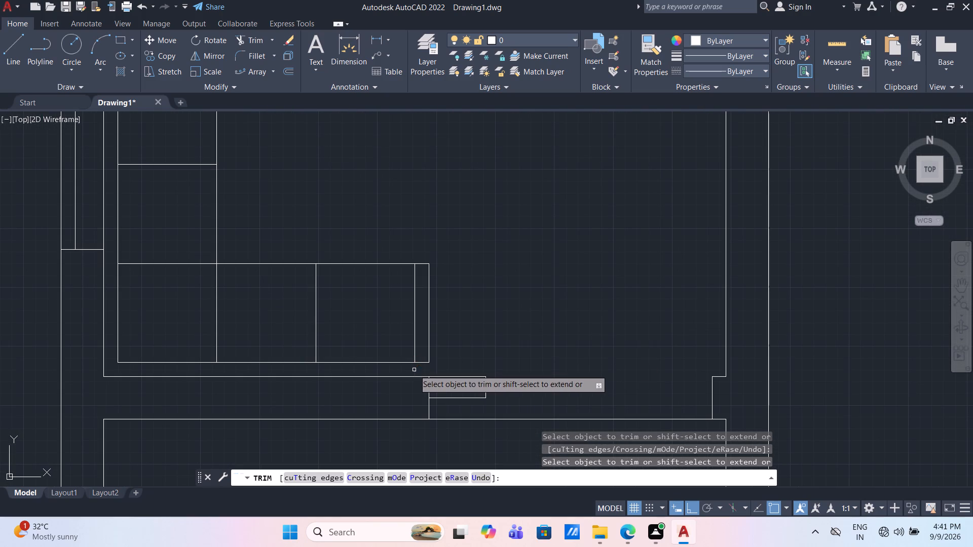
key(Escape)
Extend the horizontal arm's outer east end line south to the wall.
text(ex)
key(Return)
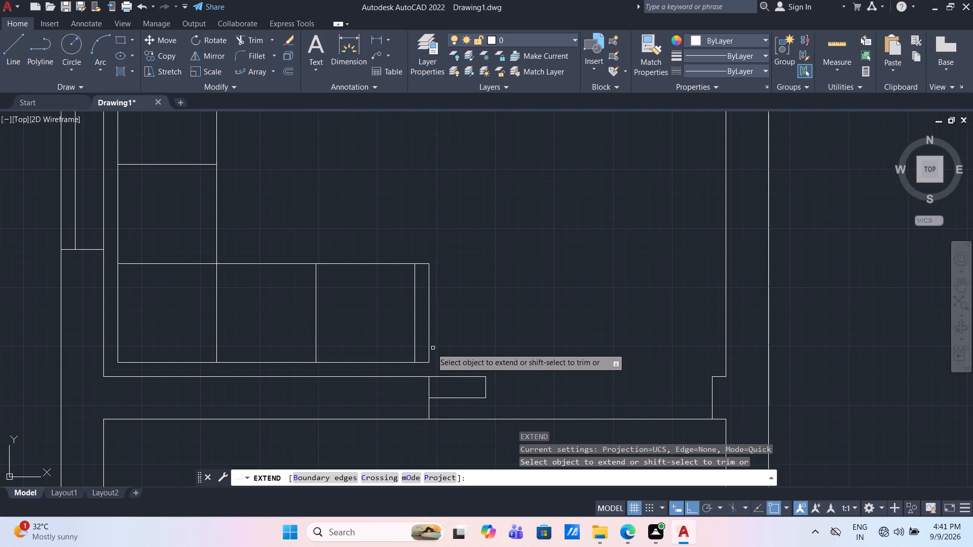
click(429, 348)
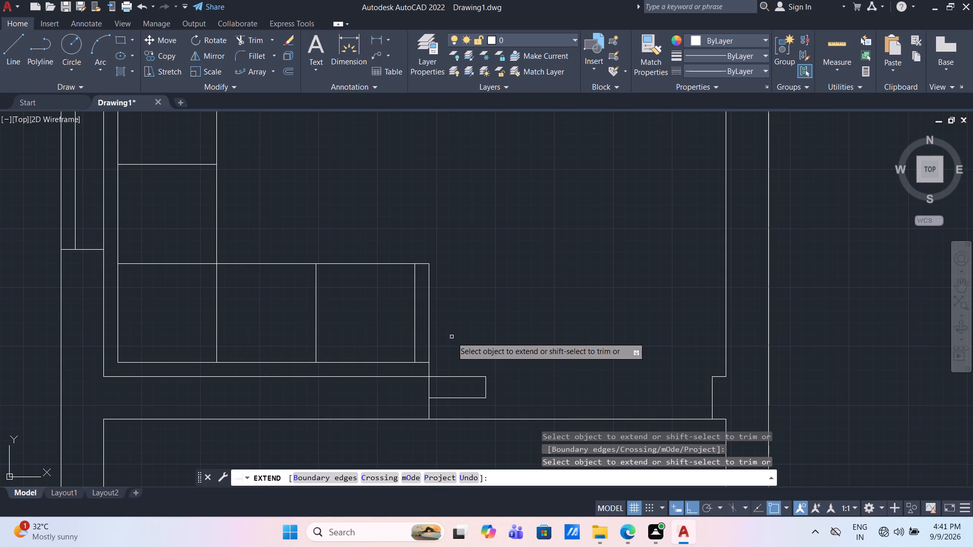
key(Escape)
Offset the south edge line of the opening beside the horizontal arm by 1' to the south, two times in succession.
scroll(455, 333, down, 2)
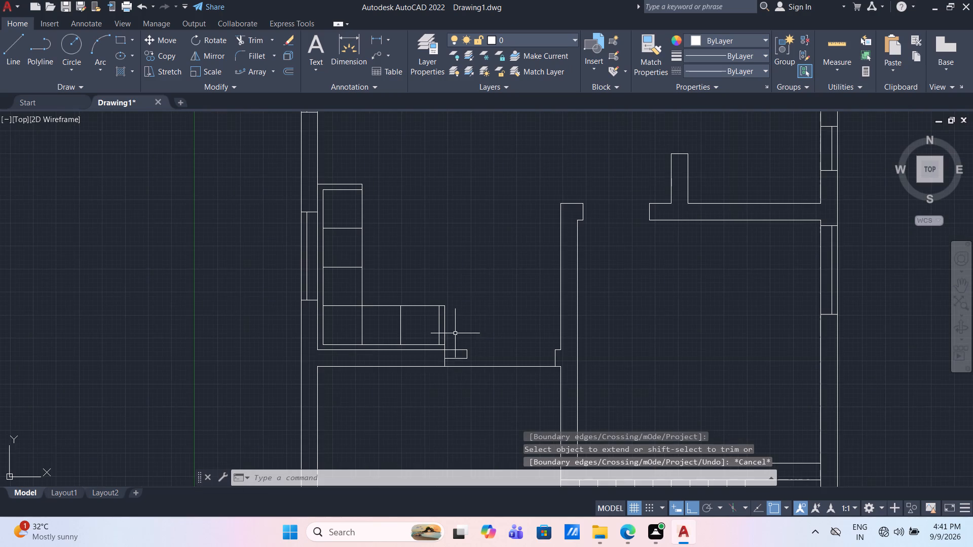
scroll(518, 349, up, 1)
middle_drag(505, 347, 380, 237)
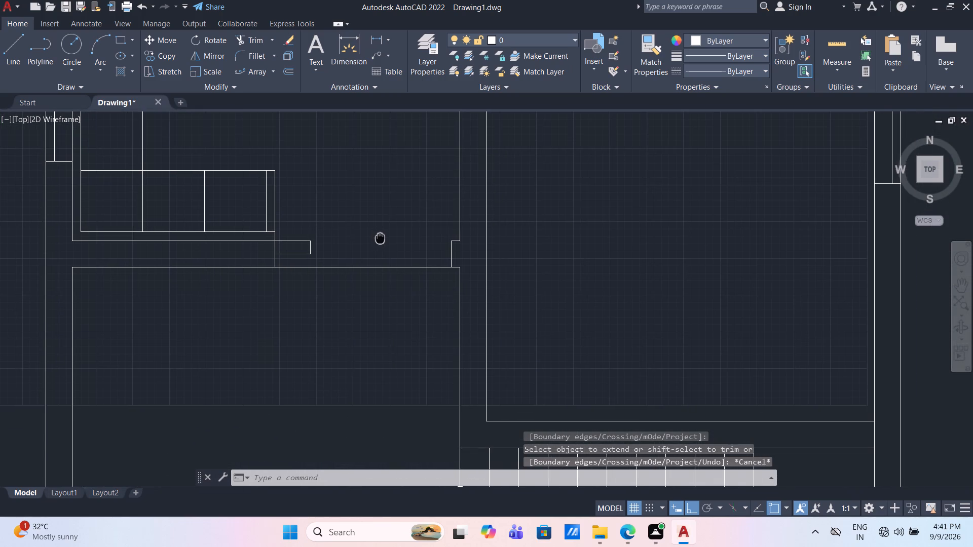
middle_drag(380, 237, 350, 230)
scroll(328, 304, up, 1)
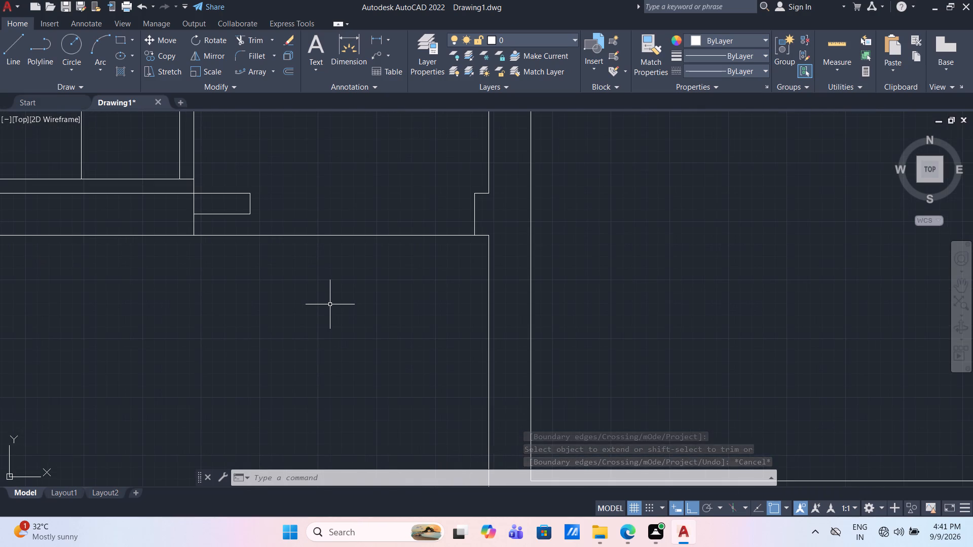
scroll(330, 304, down, 2)
scroll(330, 304, up, 1)
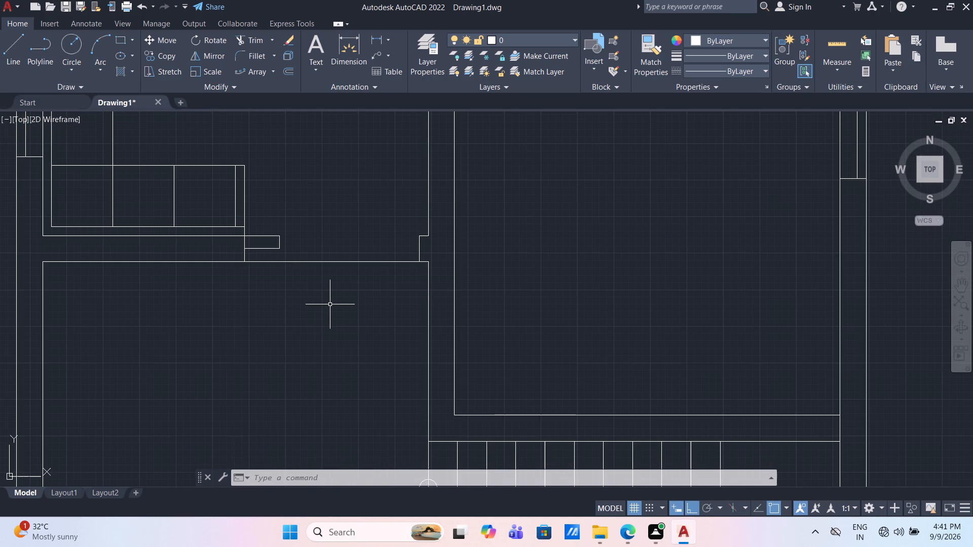
key(o)
key(Return)
text(1')
key(Return)
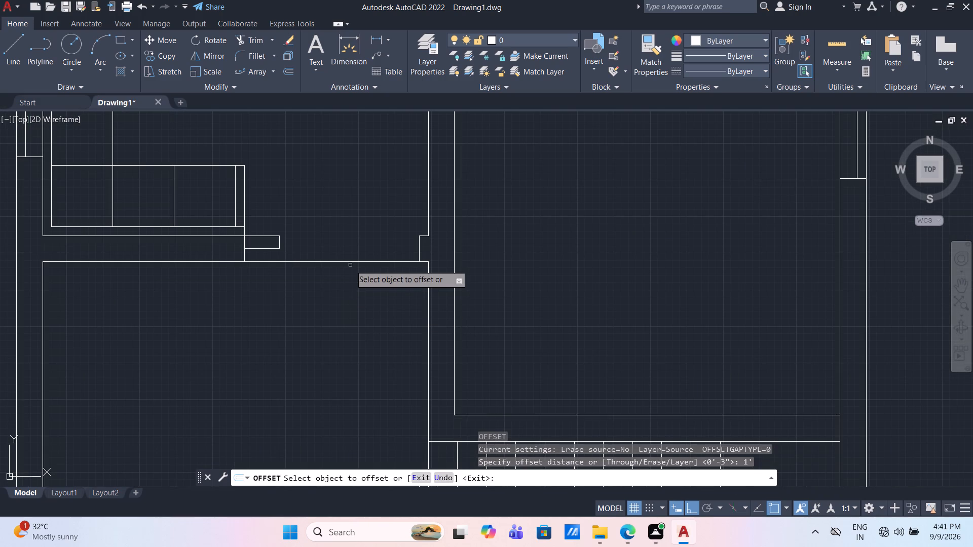
click(351, 262)
click(350, 285)
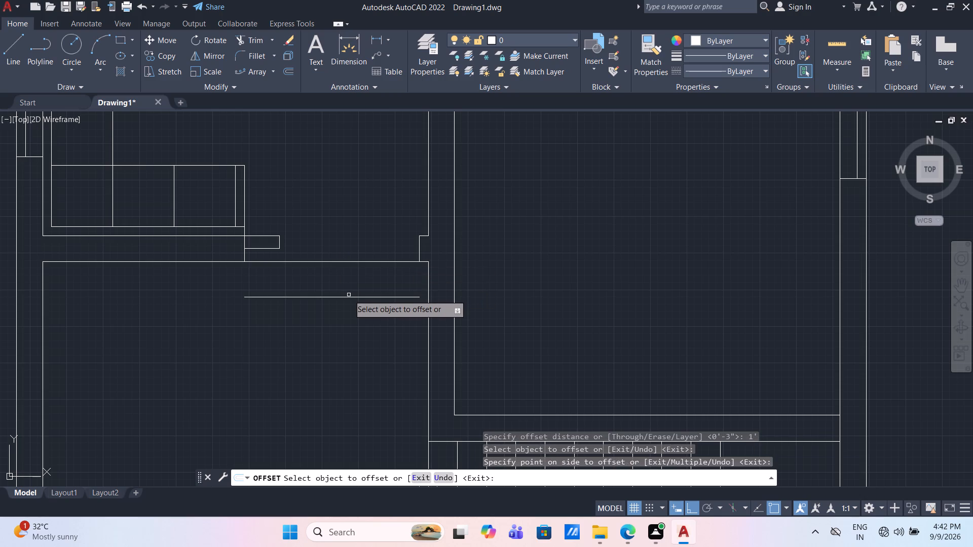
drag(349, 296, 349, 301)
click(343, 336)
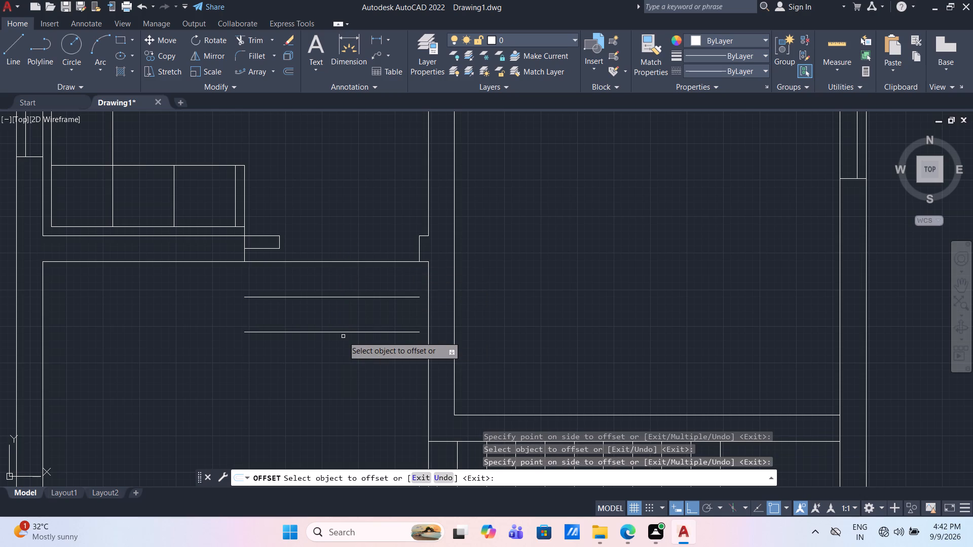
key(Escape)
Extend both 1' offset lines south of the opening east to the wall.
text(ex)
key(Return)
click(367, 350)
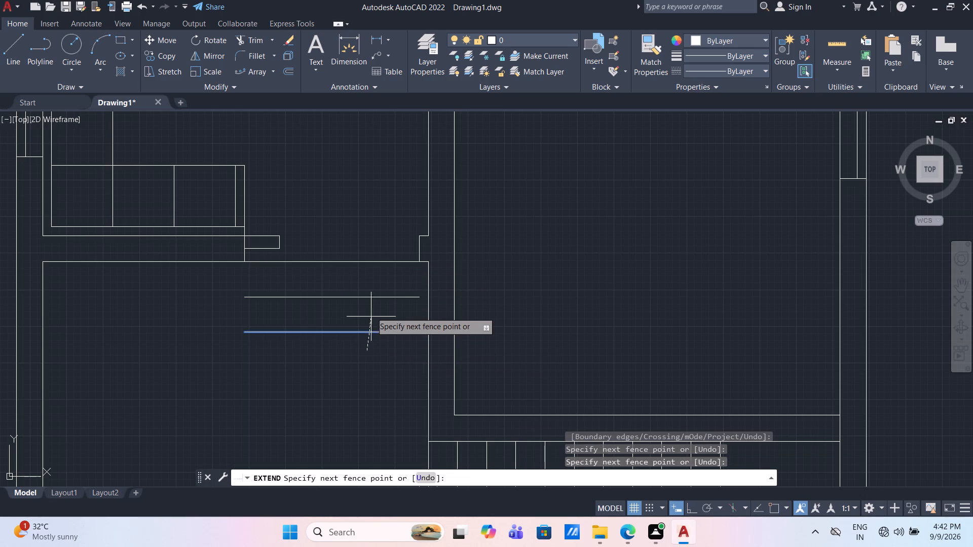
click(370, 286)
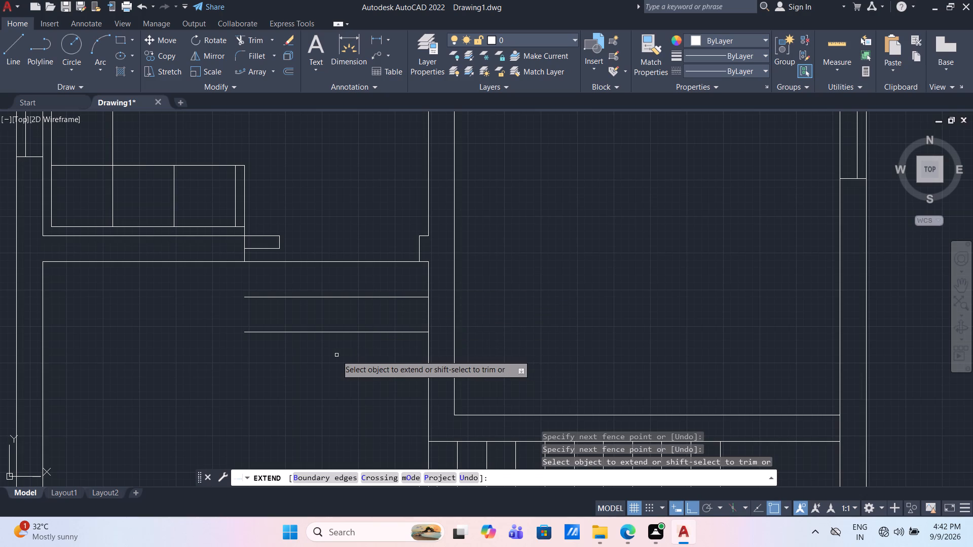
key(Escape)
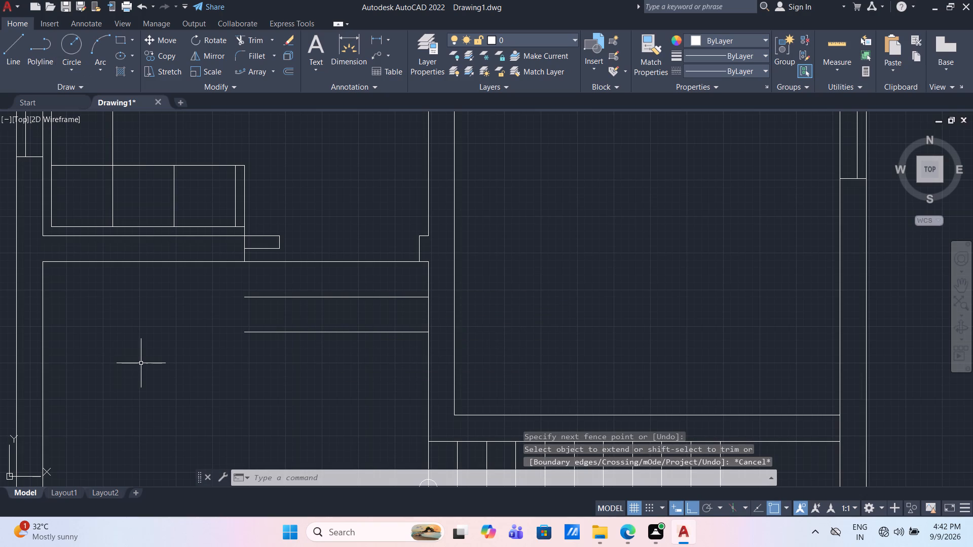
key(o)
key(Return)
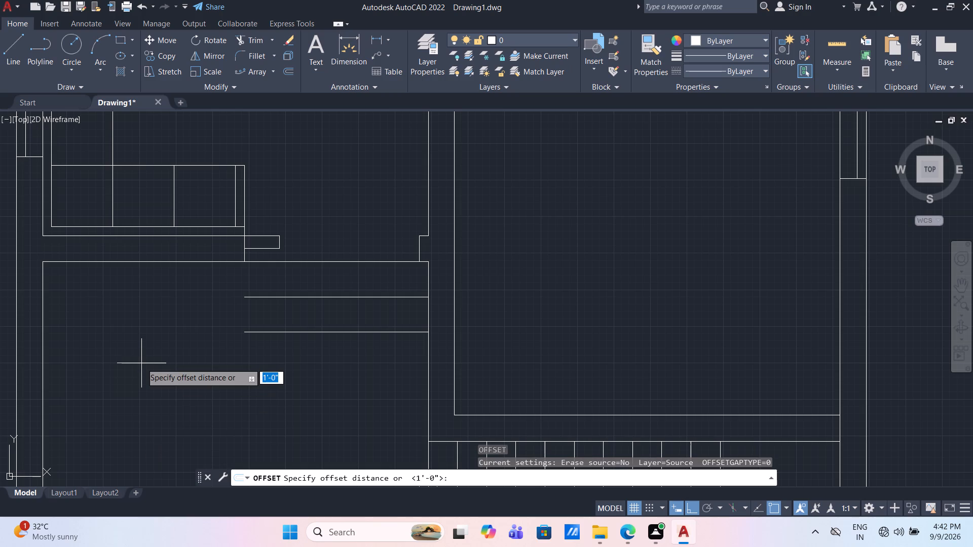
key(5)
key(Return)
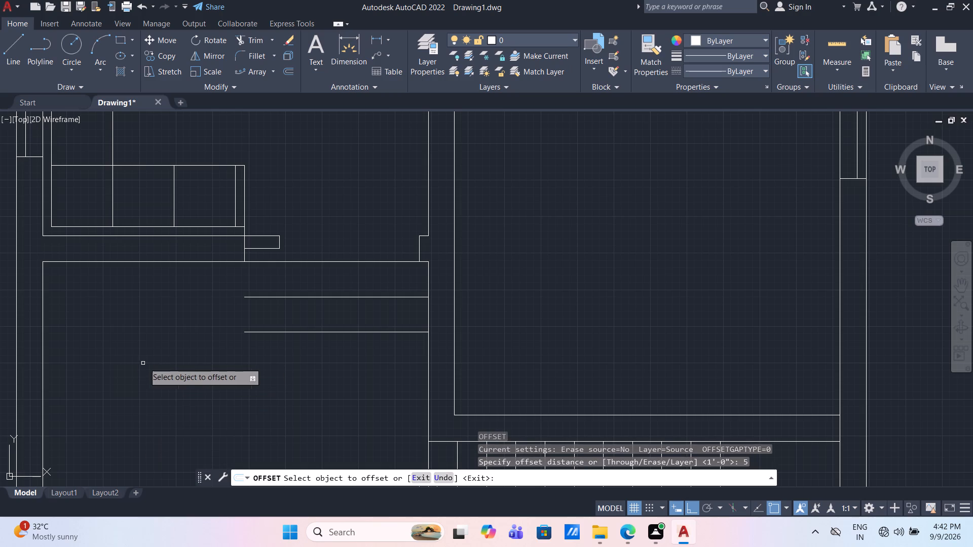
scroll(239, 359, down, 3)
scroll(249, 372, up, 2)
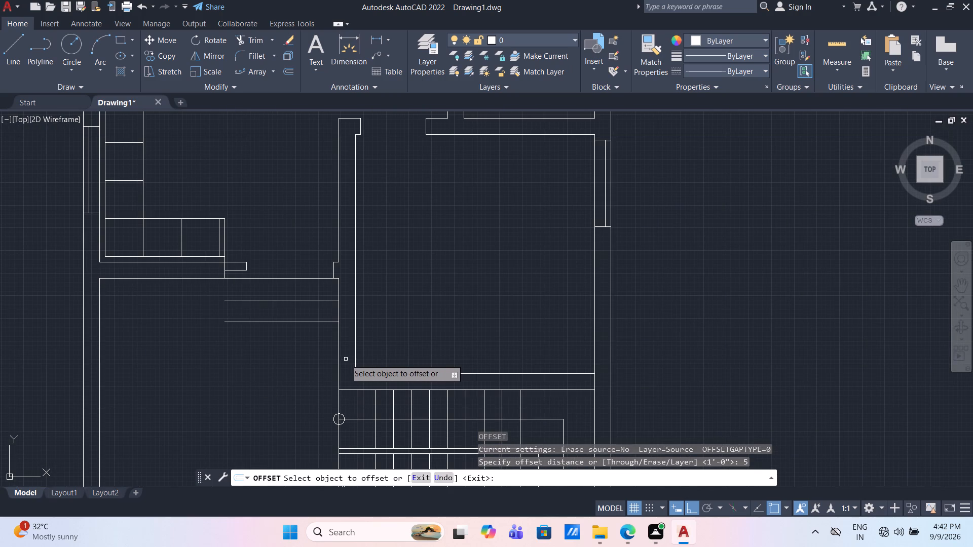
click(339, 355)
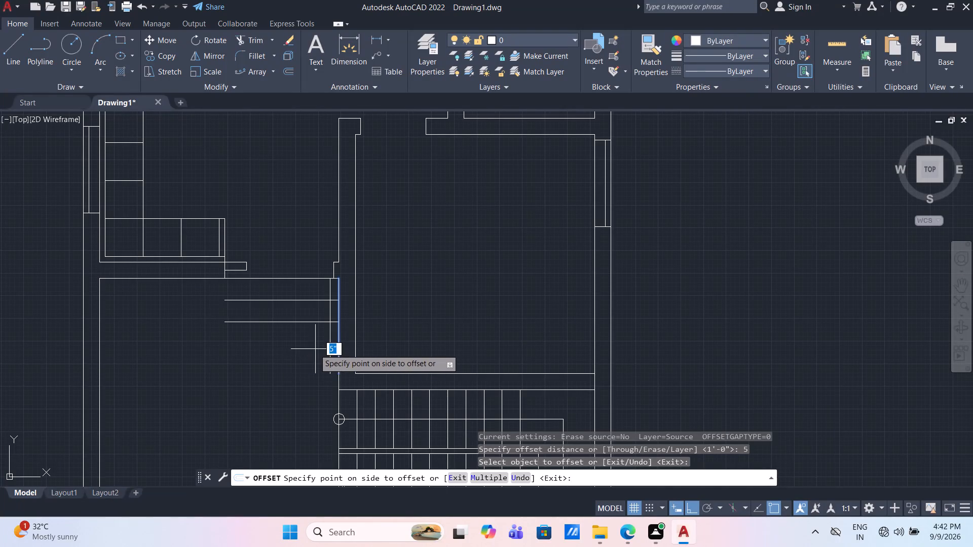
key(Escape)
Offset the wall line at the east end of the two 1' spaced lines by 5' to the west.
key(o)
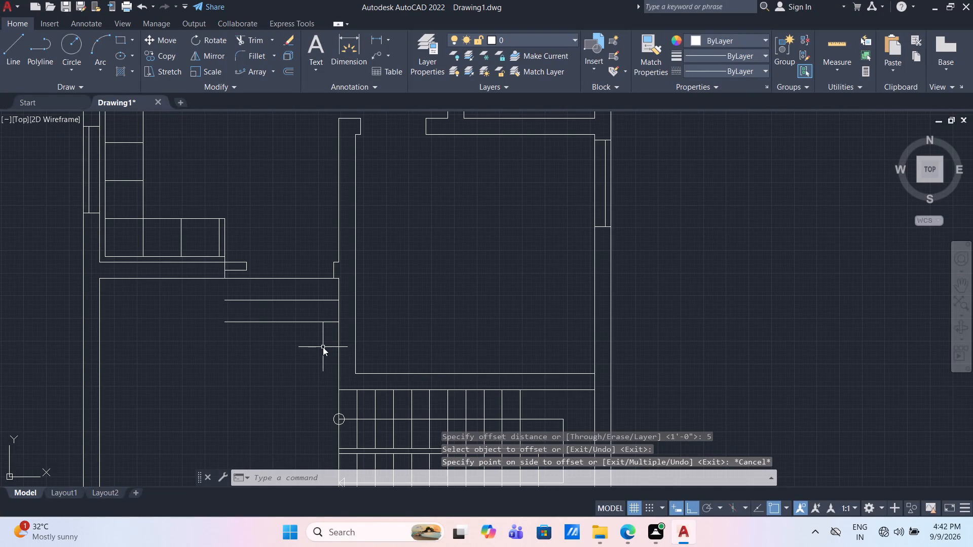
key(Return)
text(5')
key(Return)
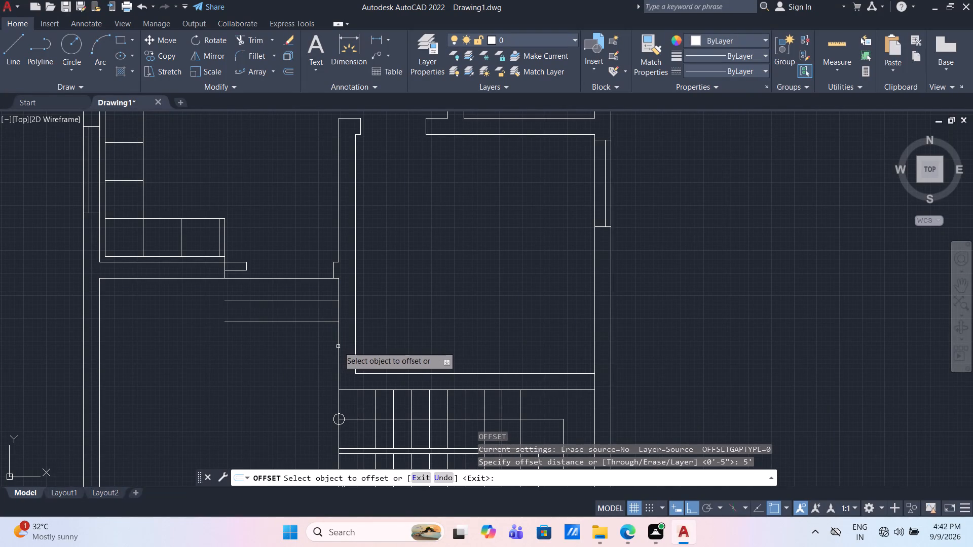
drag(340, 346, 334, 346)
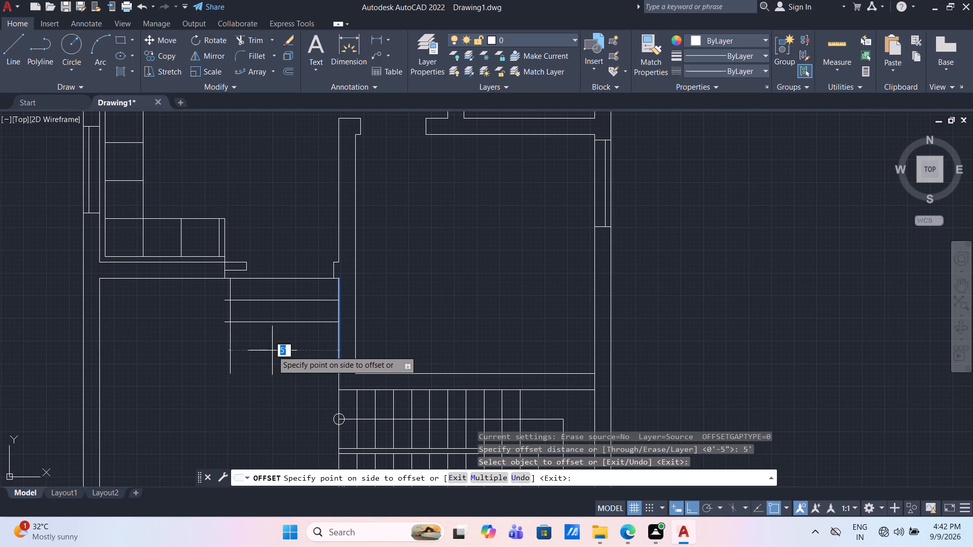
click(272, 350)
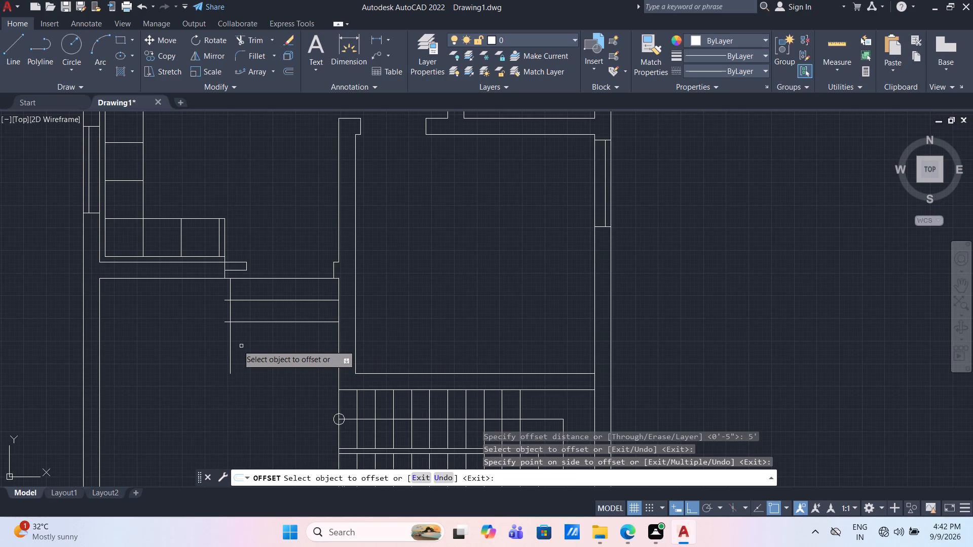
key(Return)
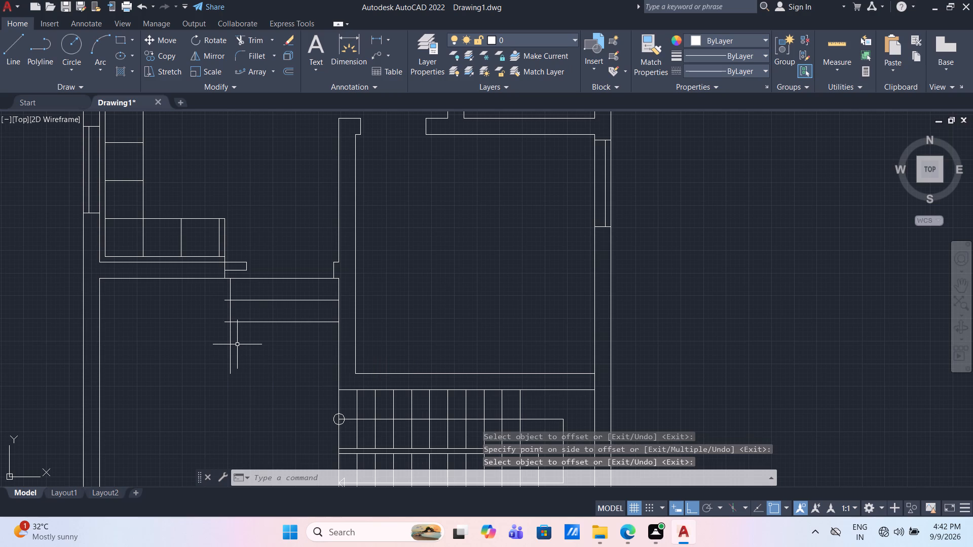
Offset the new 5' vertical line by 1' to the west.
key(o)
key(Return)
text(1')
key(Return)
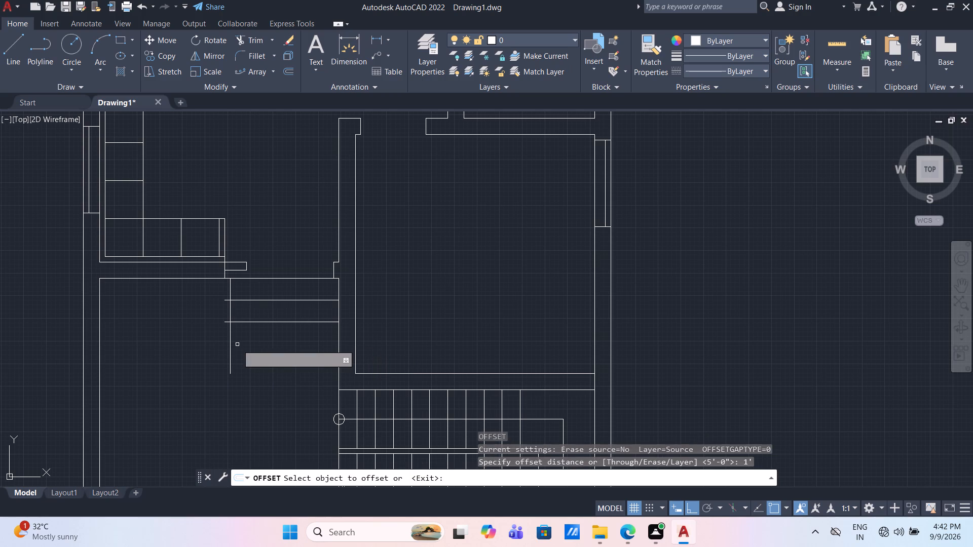
drag(232, 342, 224, 342)
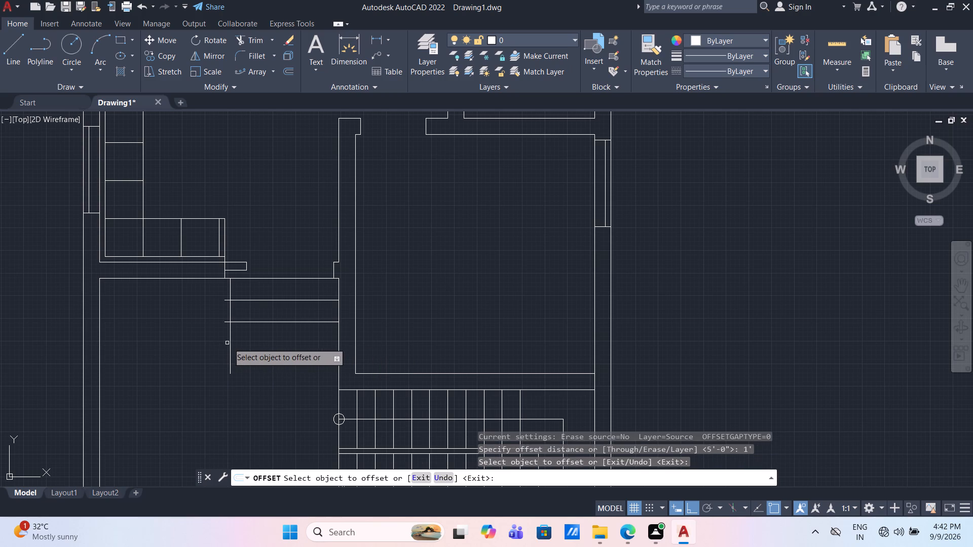
click(231, 343)
click(210, 343)
key(Escape)
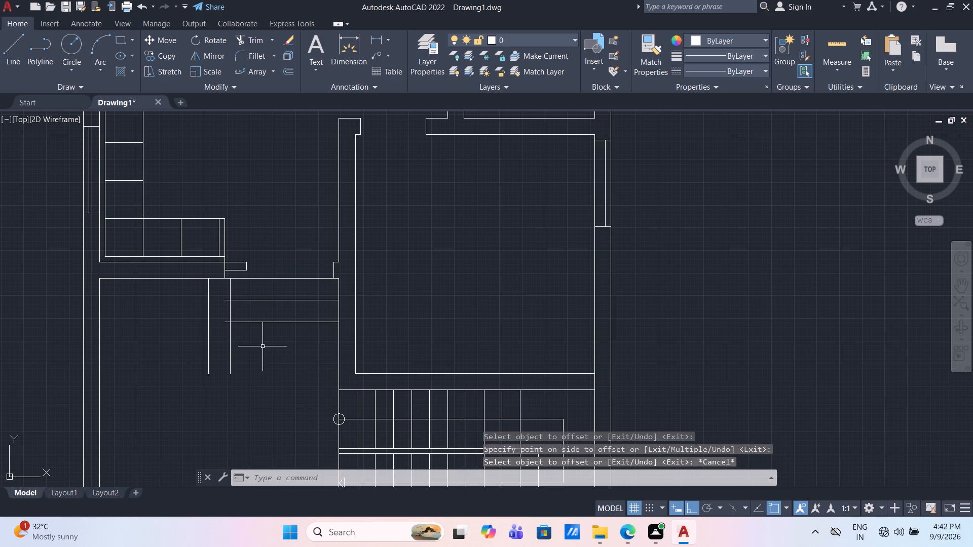
Delete the 5' offset vertical line, keeping the one 1' further west.
drag(247, 348, 242, 349)
click(226, 348)
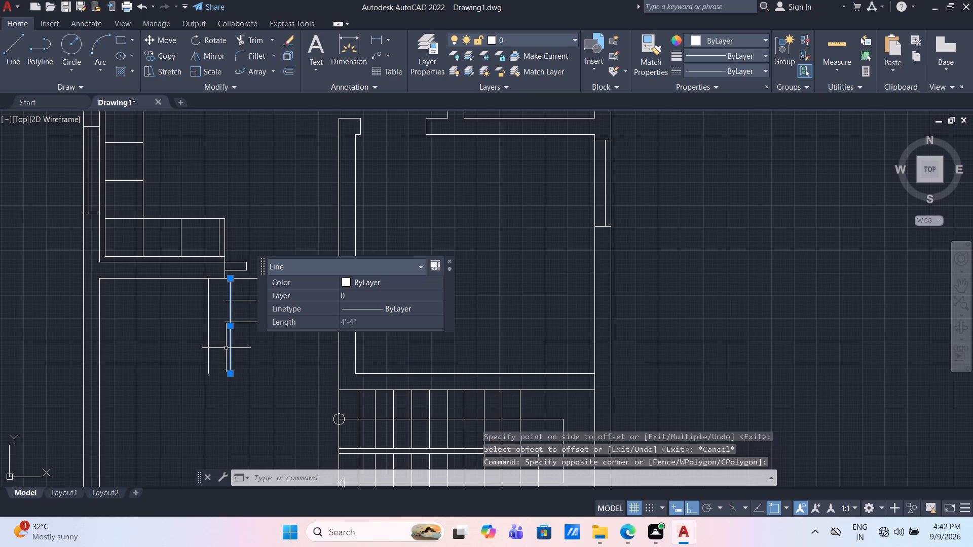
key(Delete)
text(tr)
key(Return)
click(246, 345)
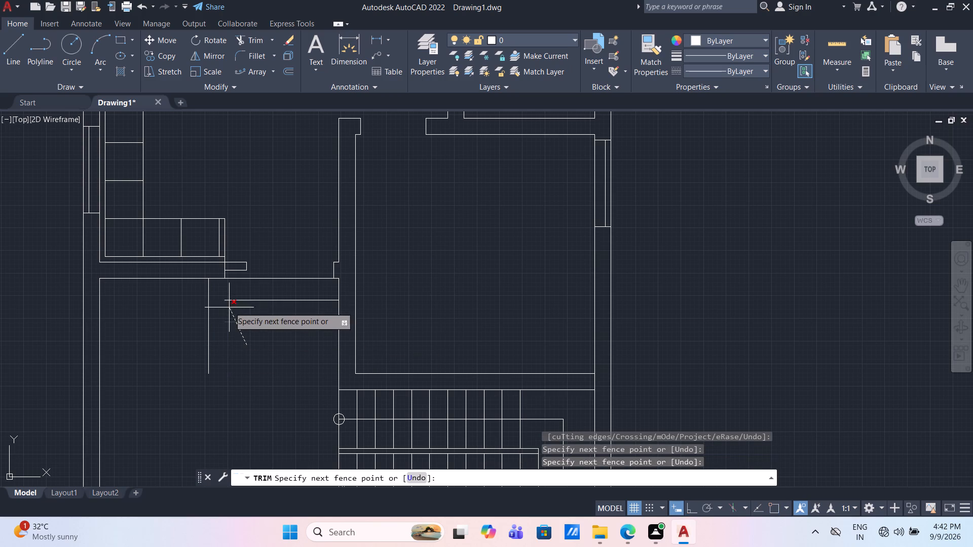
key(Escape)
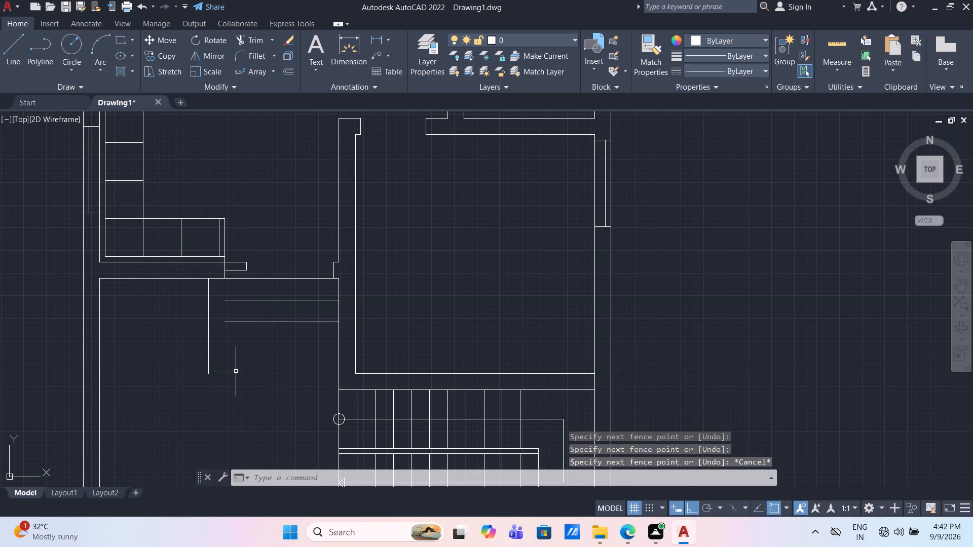
Extend both 1' spaced horizontal lines south of the opening west to the remaining vertical line.
text(ex)
key(Return)
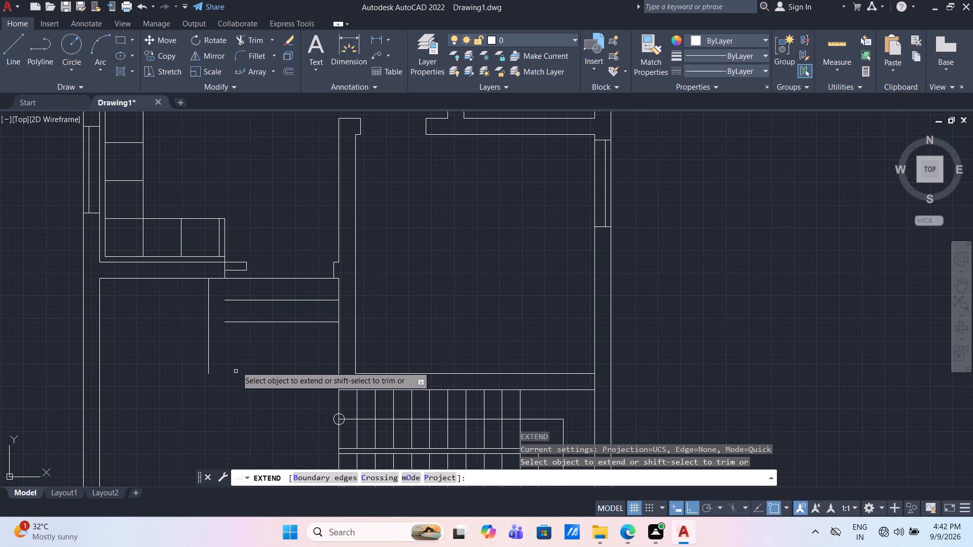
click(239, 337)
click(235, 296)
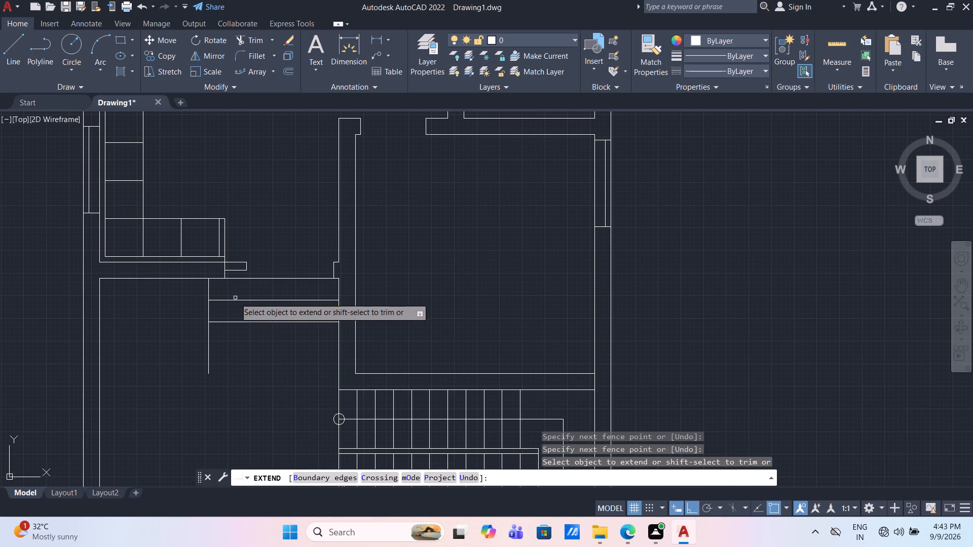
key(Escape)
Trim the part of the vertical line that projects south of the lower step line.
text(tr)
key(Return)
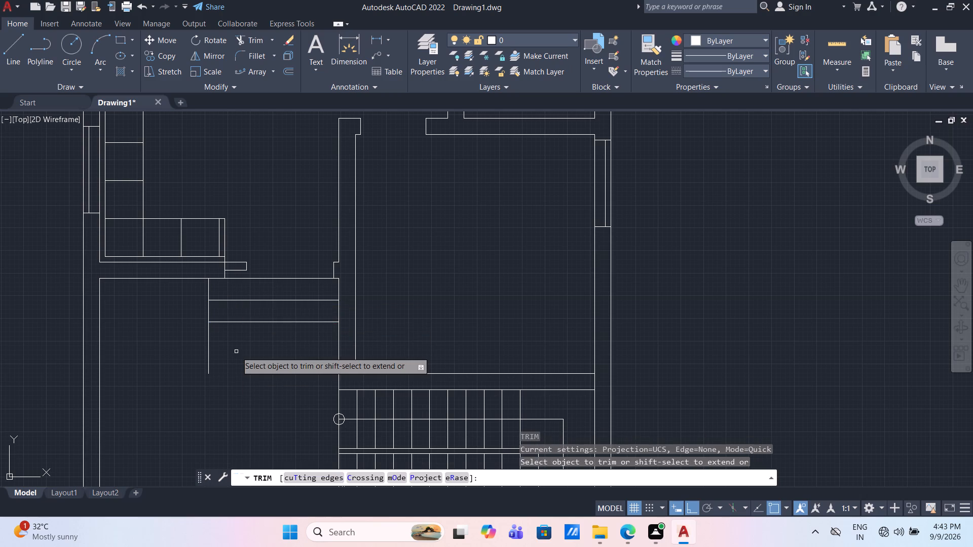
click(236, 351)
click(185, 341)
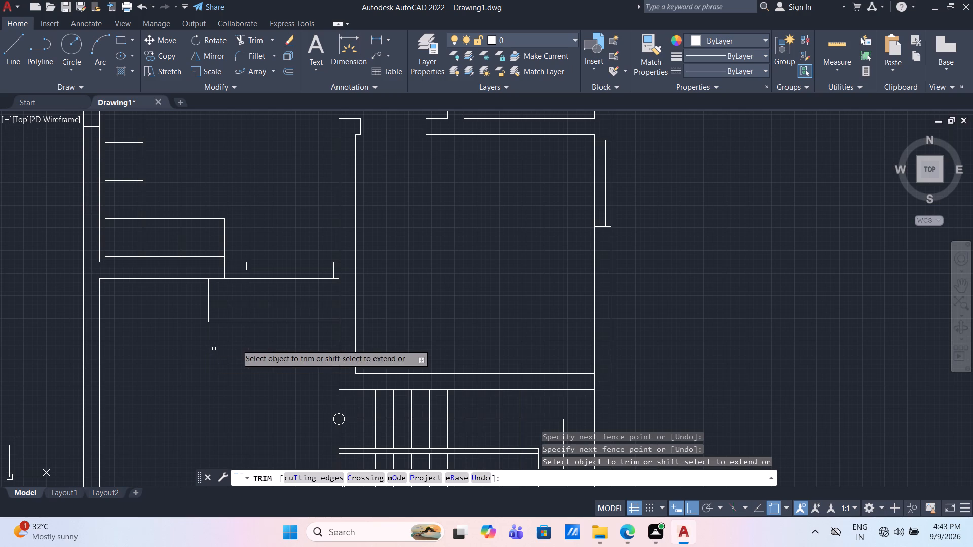
middle_drag(267, 230, 215, 301)
key(Escape)
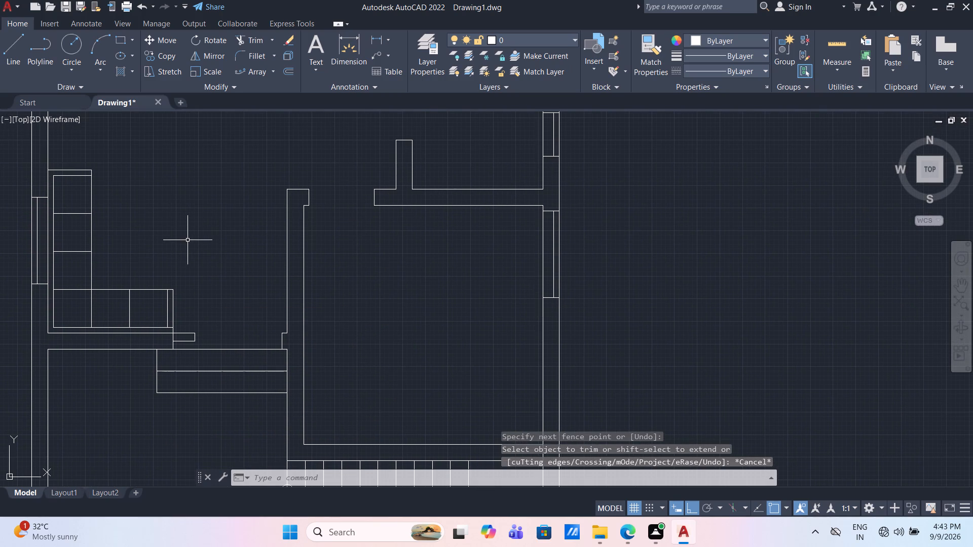
With Ortho off, draw a 4' door leaf line at 135° from the north corner of the opening's east jamb.
click(20, 43)
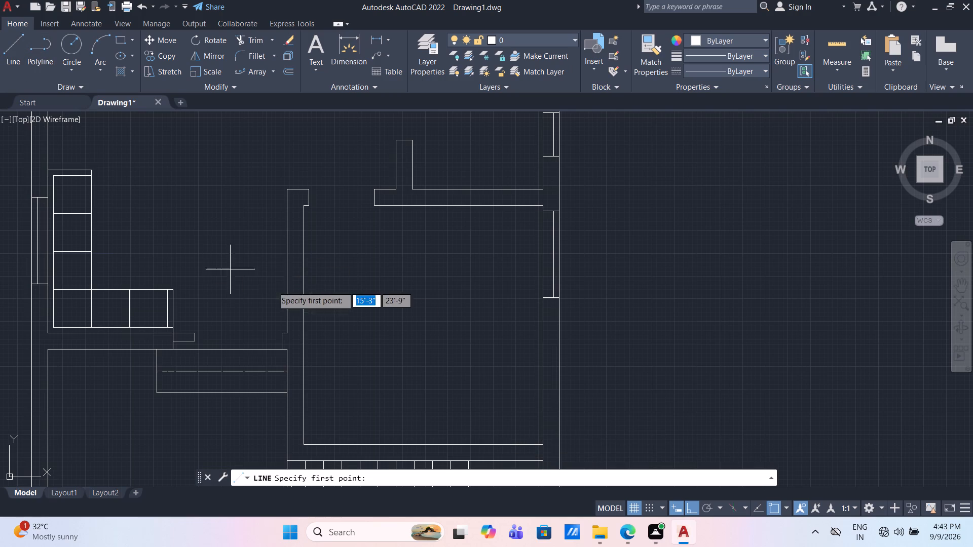
click(281, 333)
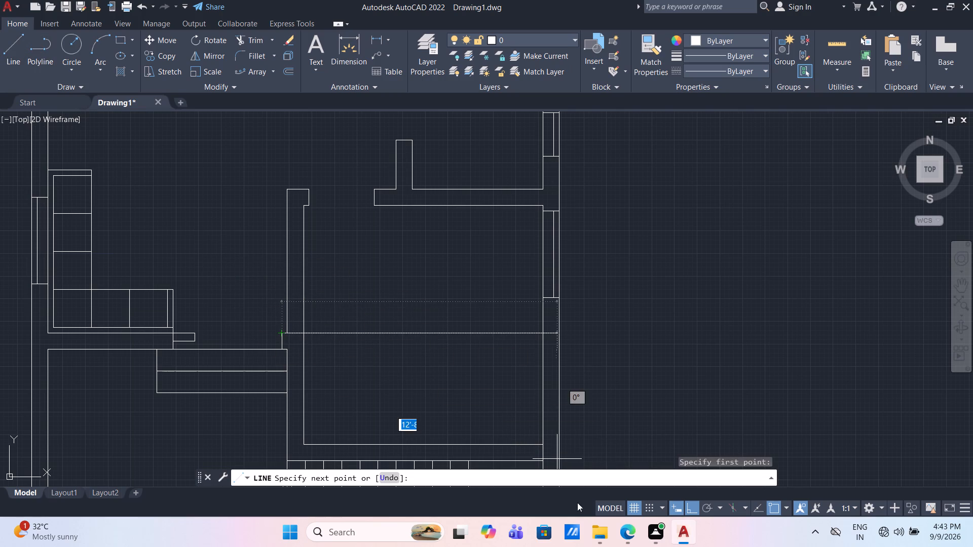
click(693, 510)
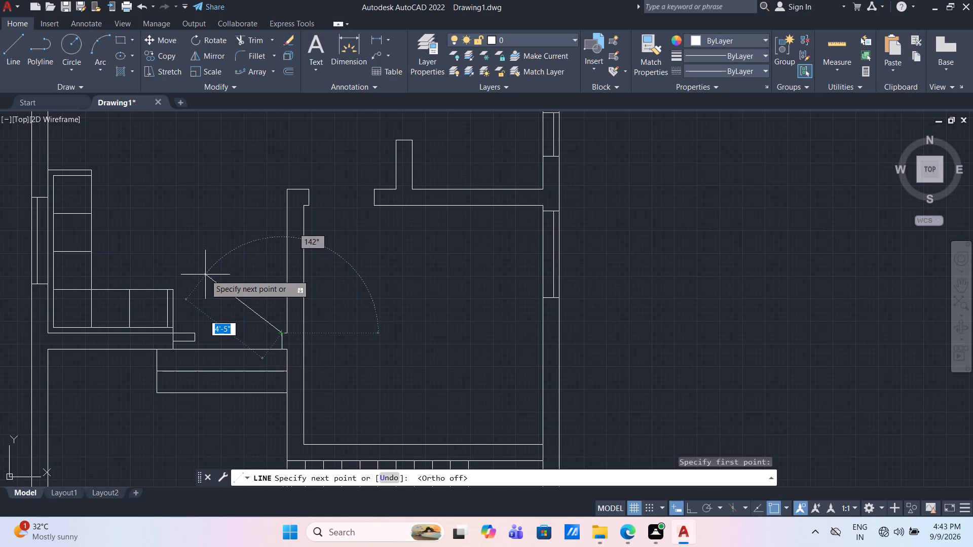
key(1)
key(BackSpace)
key(3)
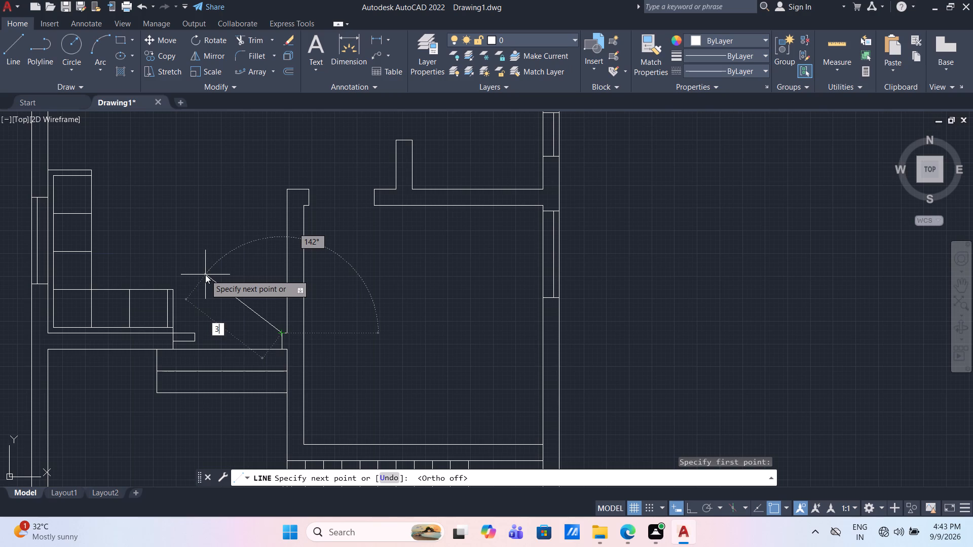
key(BackSpace)
key(4)
key(apostrophe)
key(shift+less)
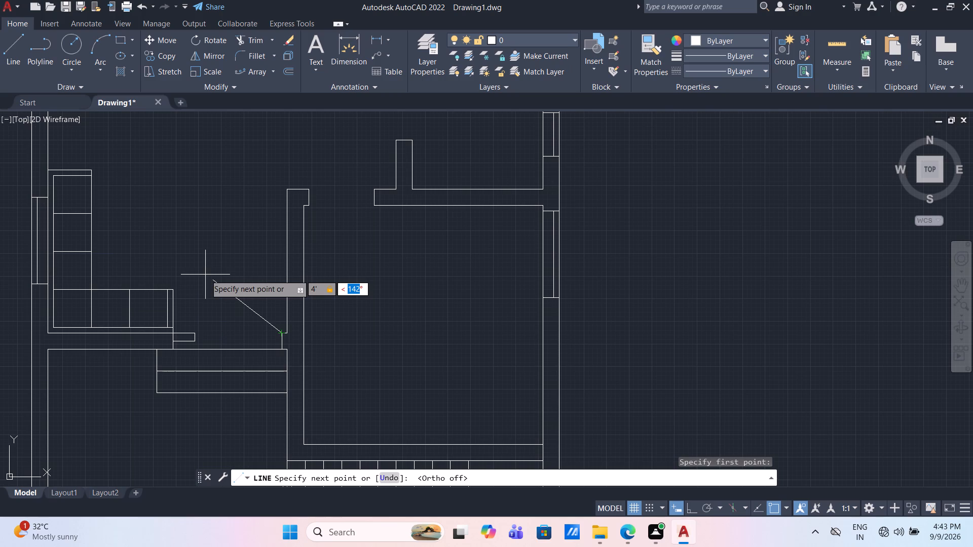
text(135)
key(Return)
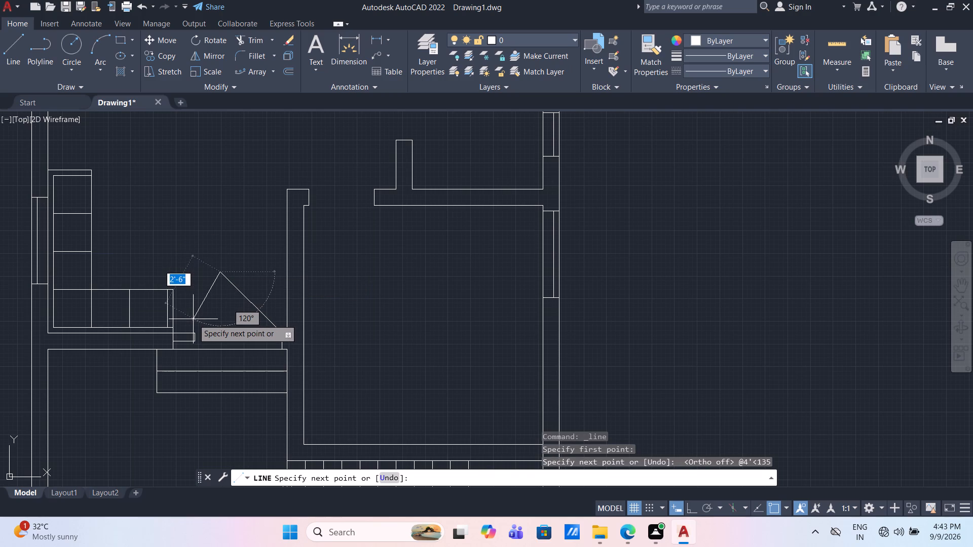
key(Escape)
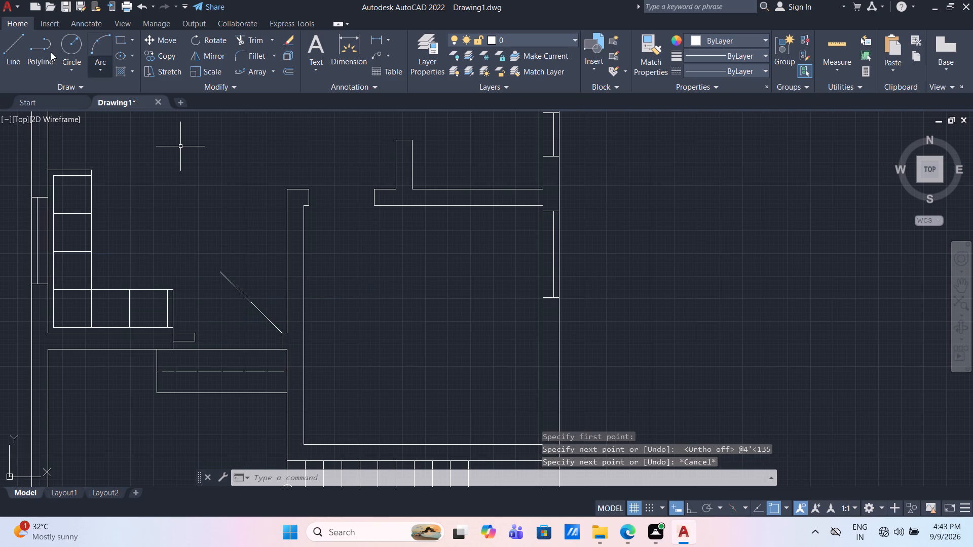
Draw a start-end-direction arc from the door leaf's free end to the west jamb's northeast corner, with a tangent direction of 150°.
click(108, 70)
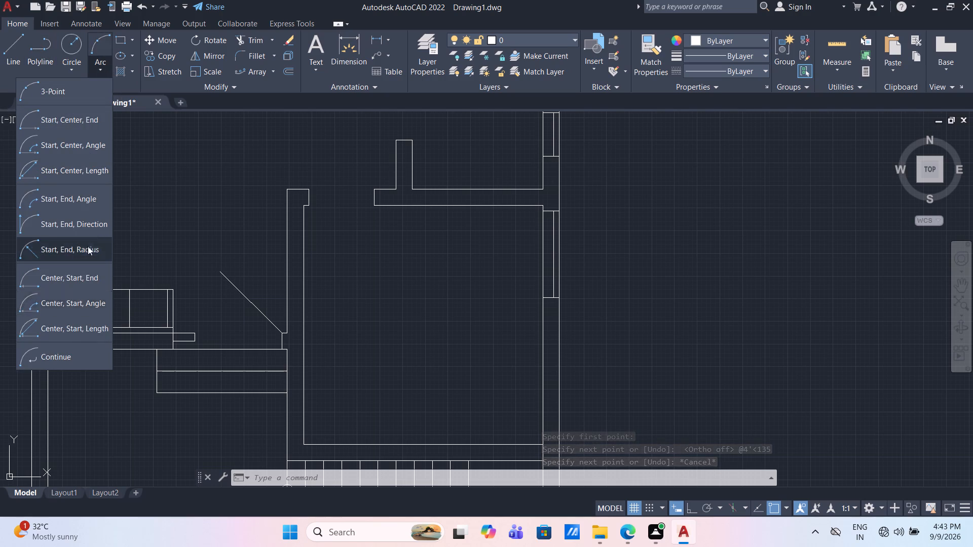
click(93, 219)
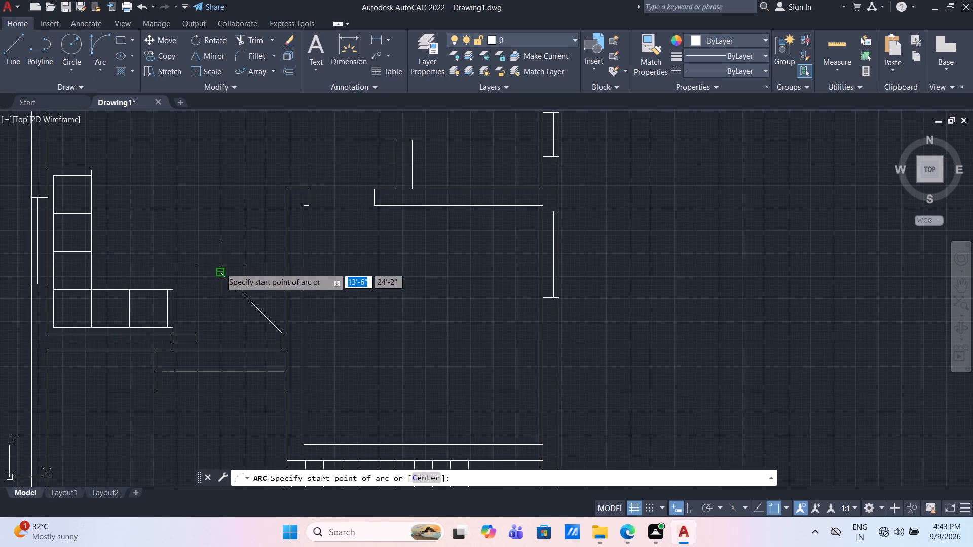
click(220, 270)
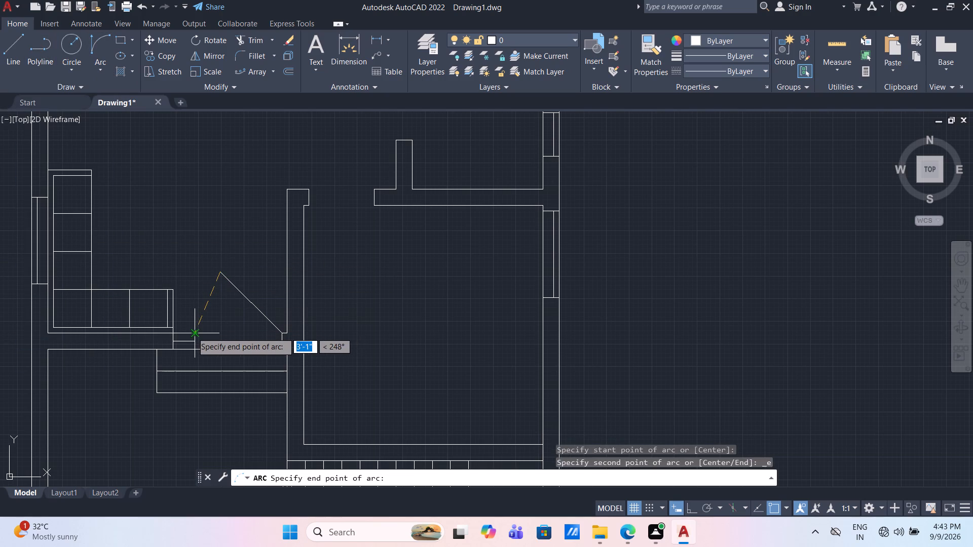
click(192, 332)
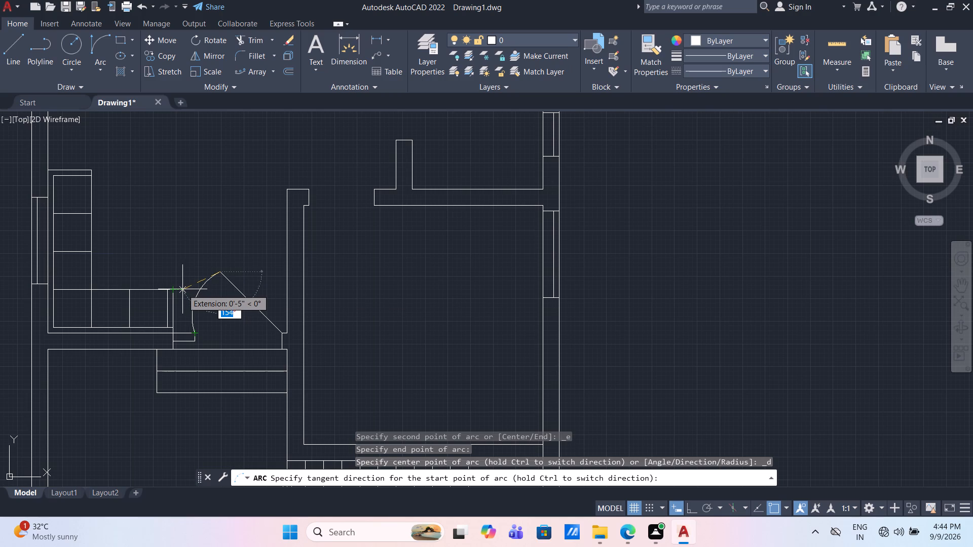
text(150)
key(Return)
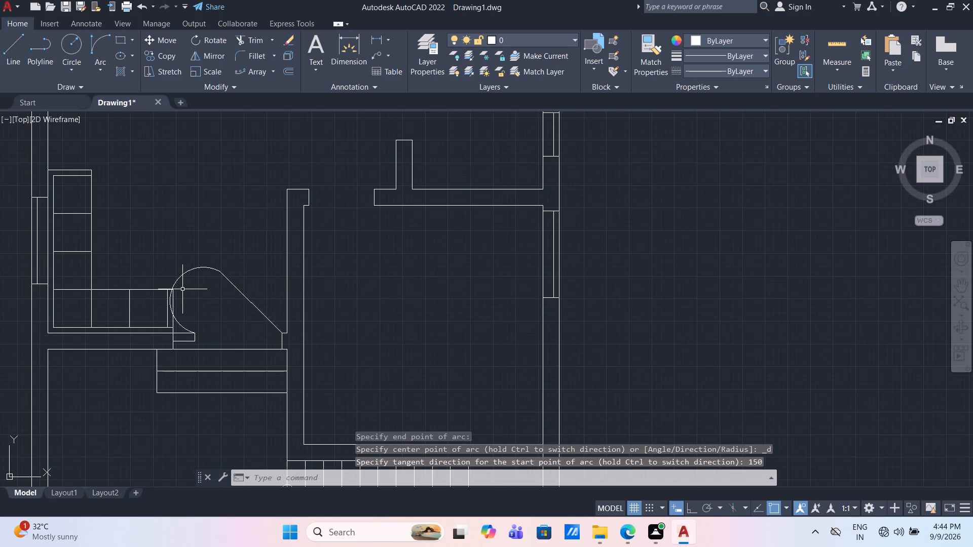
Undo the door arc and redraw it from the west jamb's northeast corner to the leaf's free end, with a tangent direction of 100°.
key(ctrl+z)
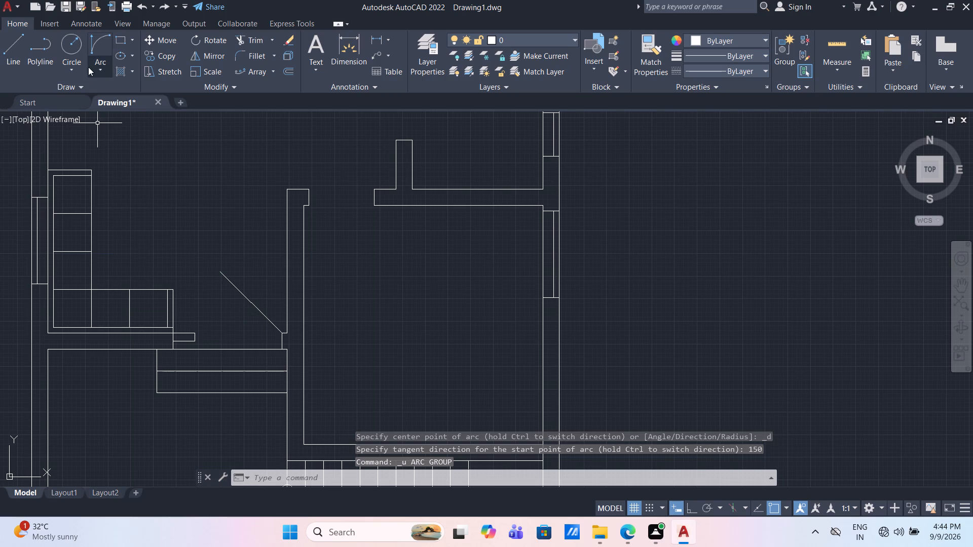
click(94, 55)
click(194, 329)
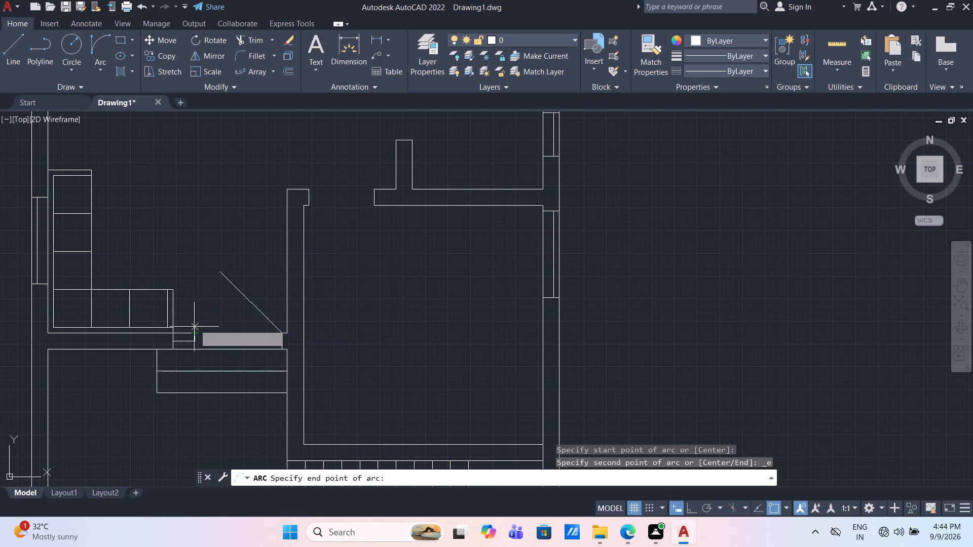
click(219, 273)
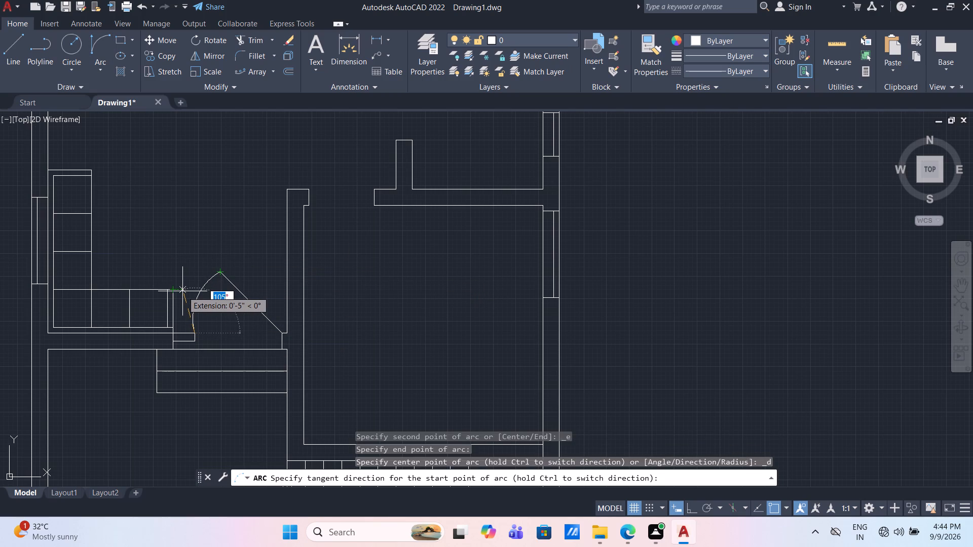
text(100)
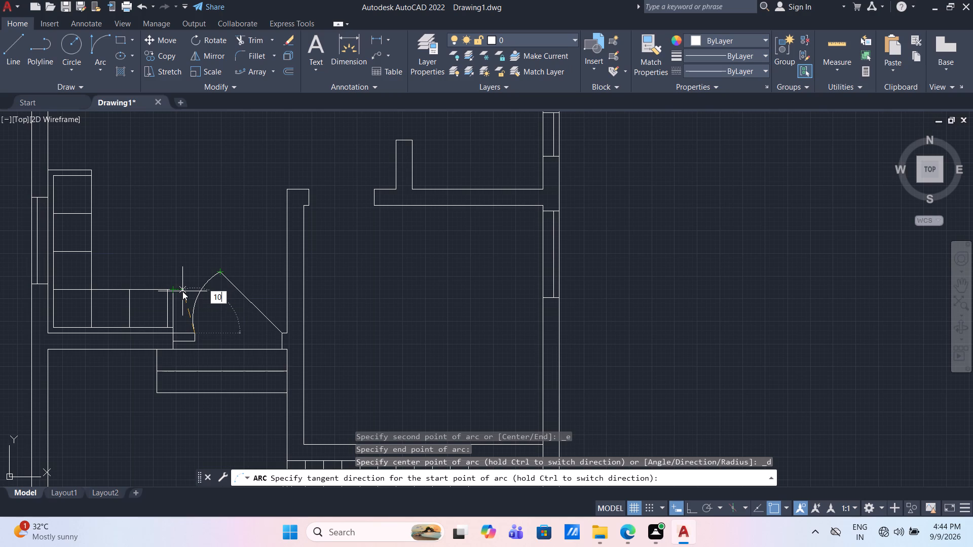
key(Return)
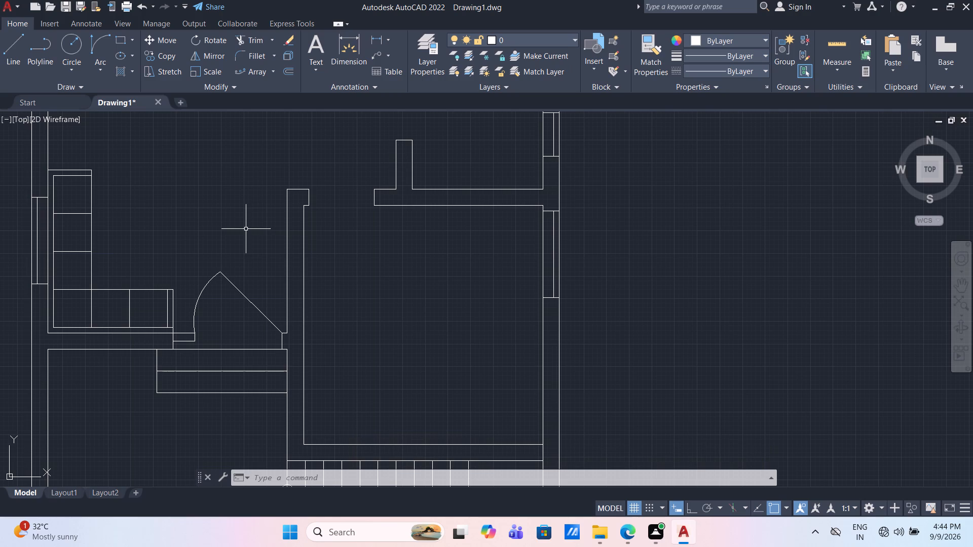
Flatten the entrance door's swing arc by stretching its midpoint slightly southeast toward the door leaf.
middle_drag(356, 246, 329, 246)
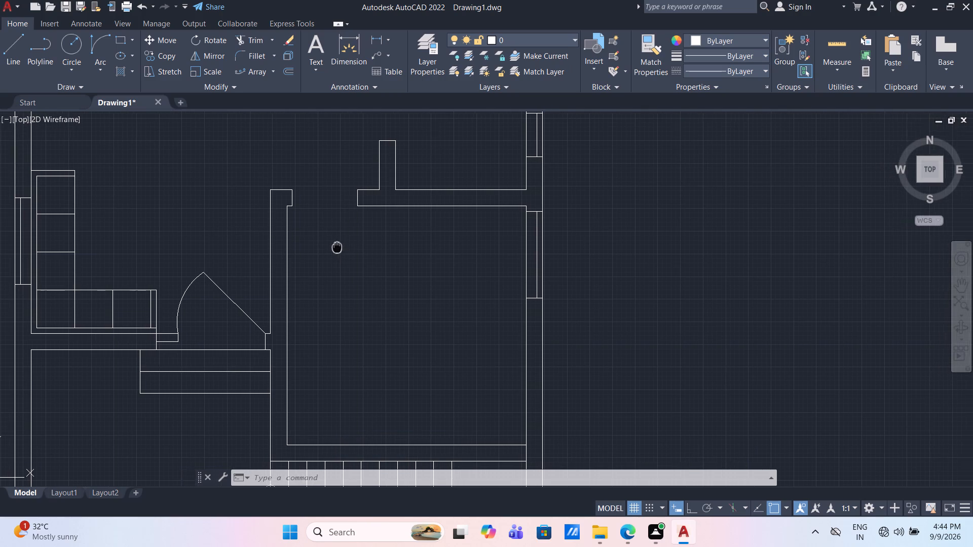
middle_drag(329, 246, 323, 248)
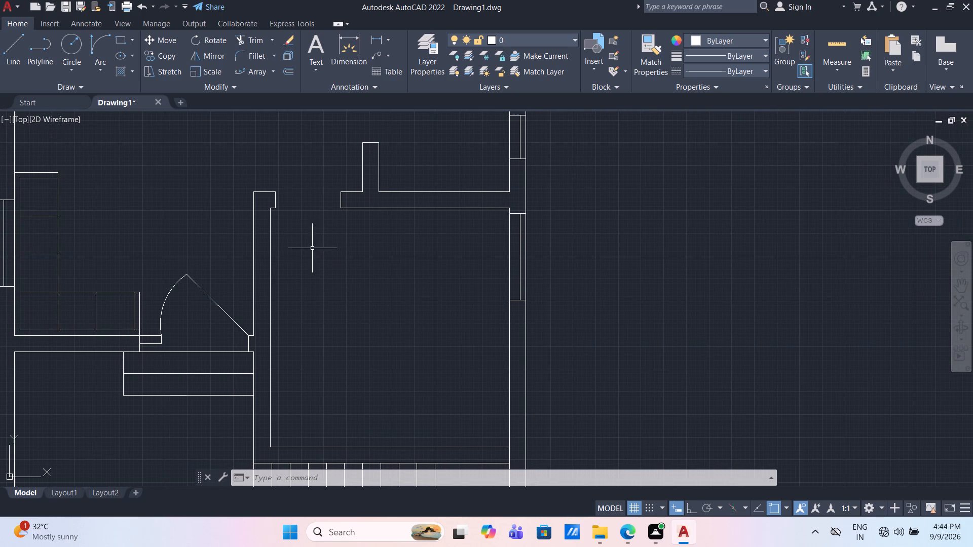
scroll(157, 345, up, 1)
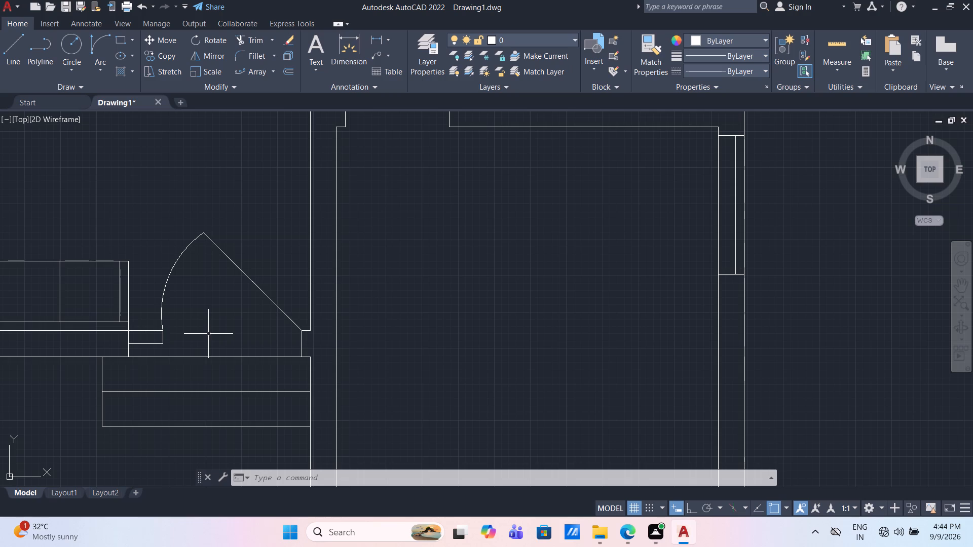
click(162, 306)
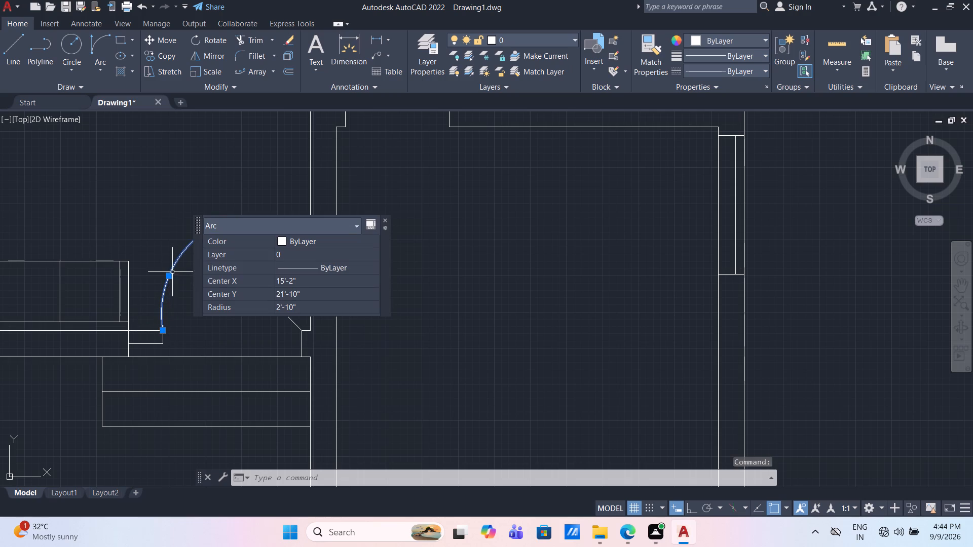
drag(170, 273, 175, 273)
click(175, 273)
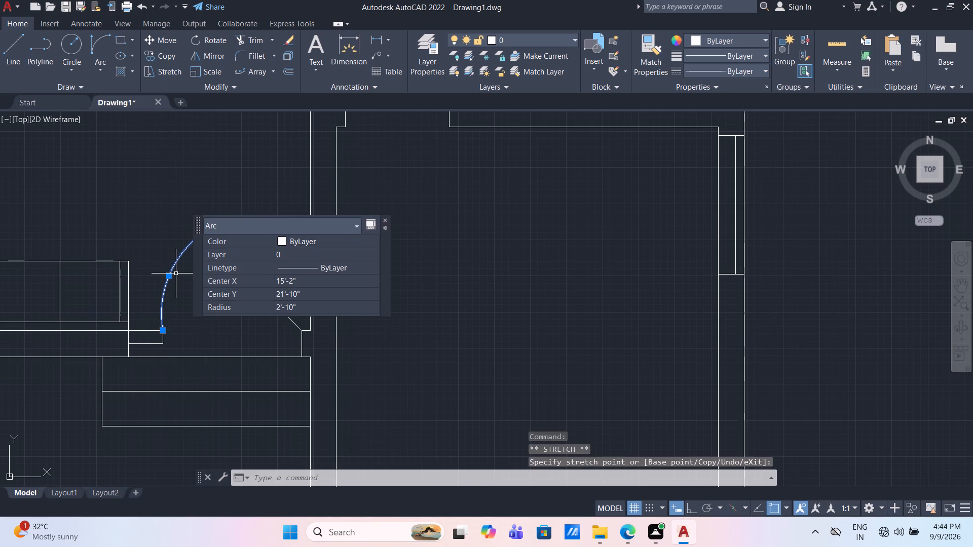
click(170, 275)
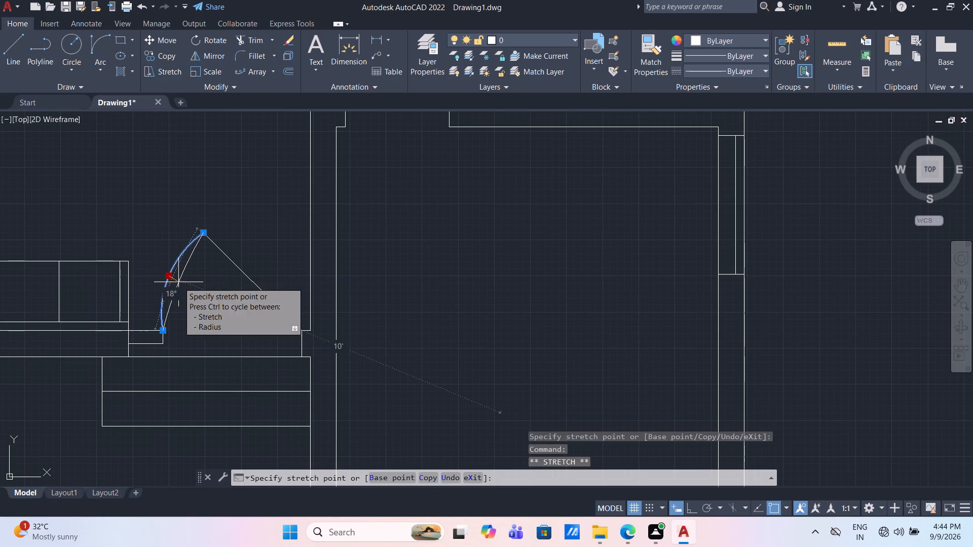
click(175, 282)
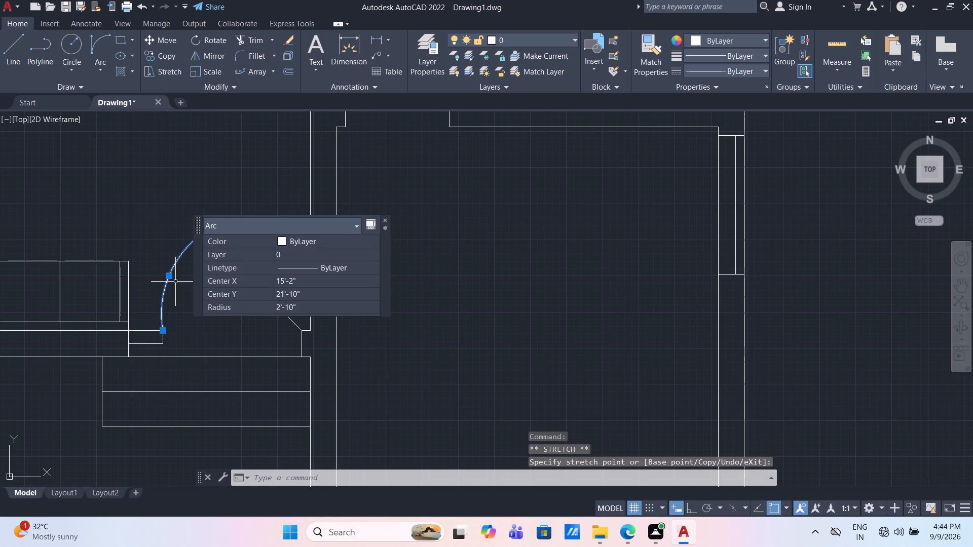
click(170, 274)
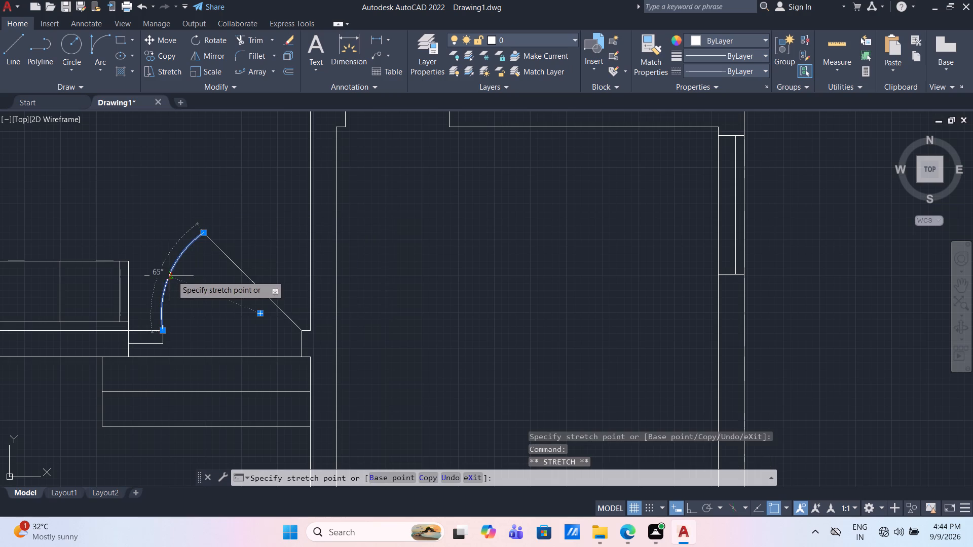
click(178, 279)
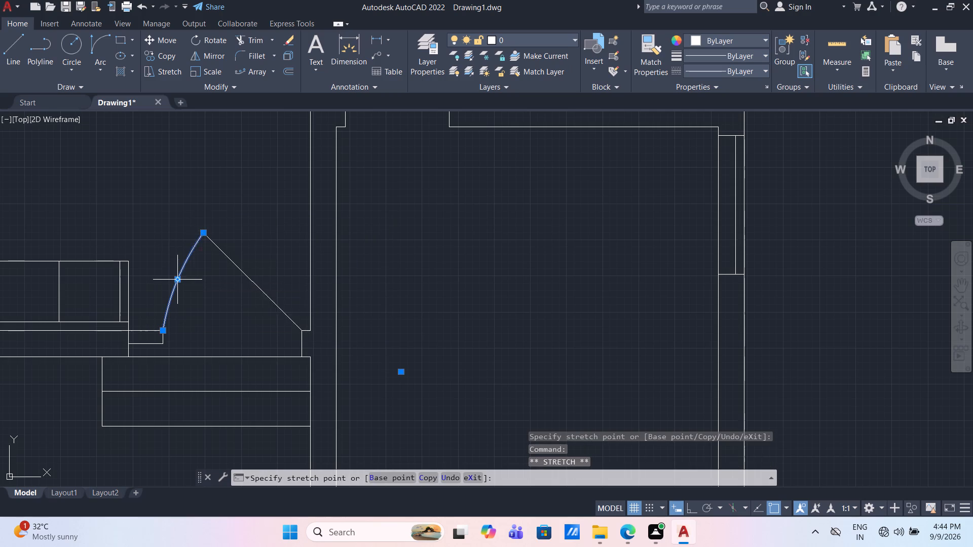
key(Escape)
key(Escape)
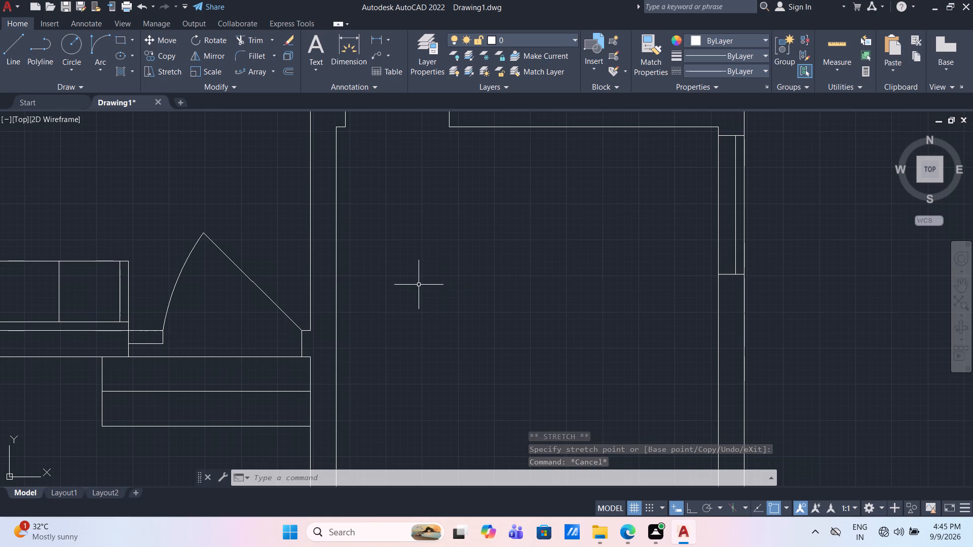
Draw a 3' door leaf line at 315° from the southeast corner of the west jamb at the adjoining room's north opening.
middle_drag(411, 262, 293, 354)
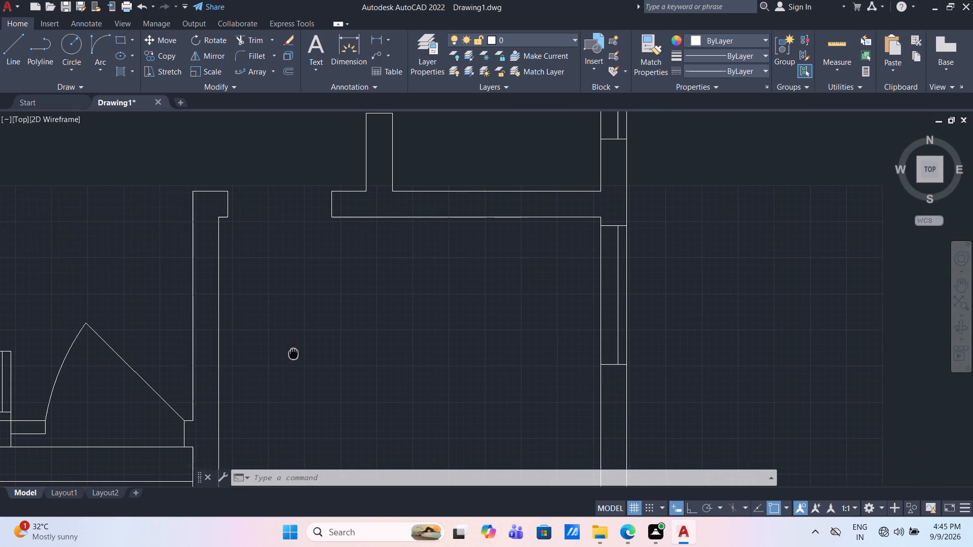
middle_drag(293, 354, 290, 355)
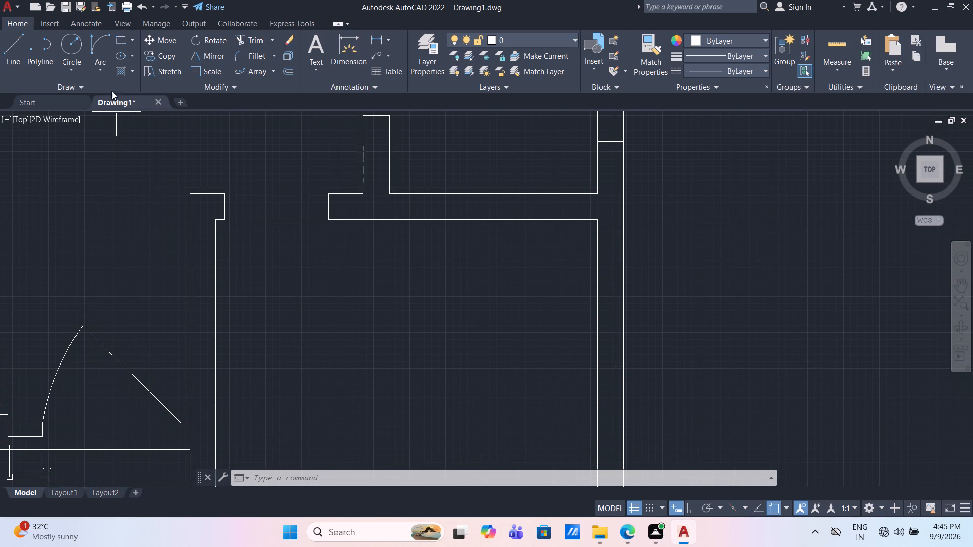
click(20, 43)
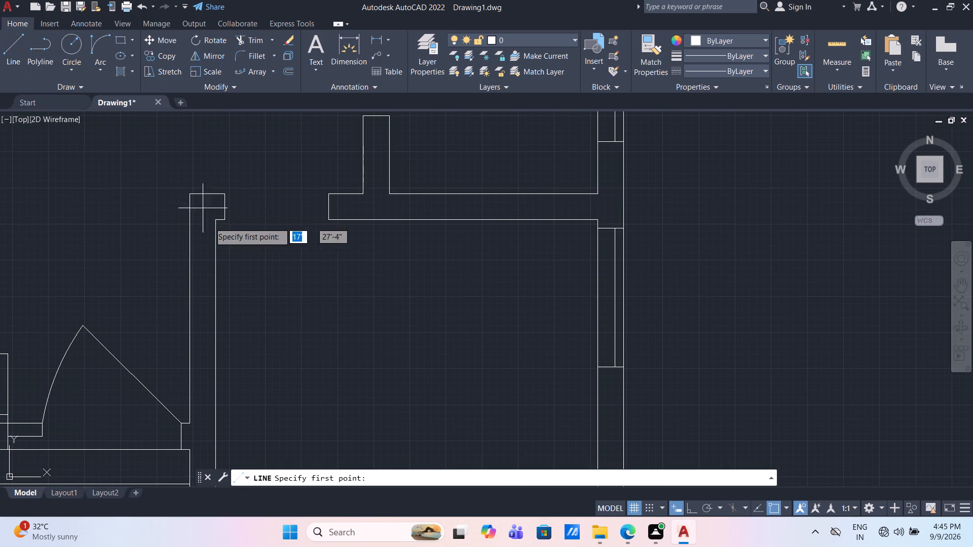
click(225, 221)
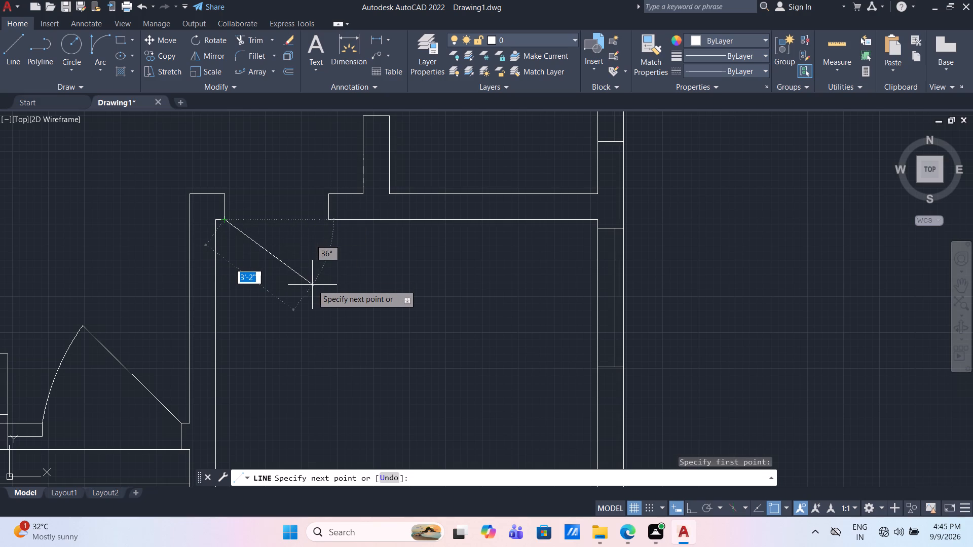
key(3)
key(apostrophe)
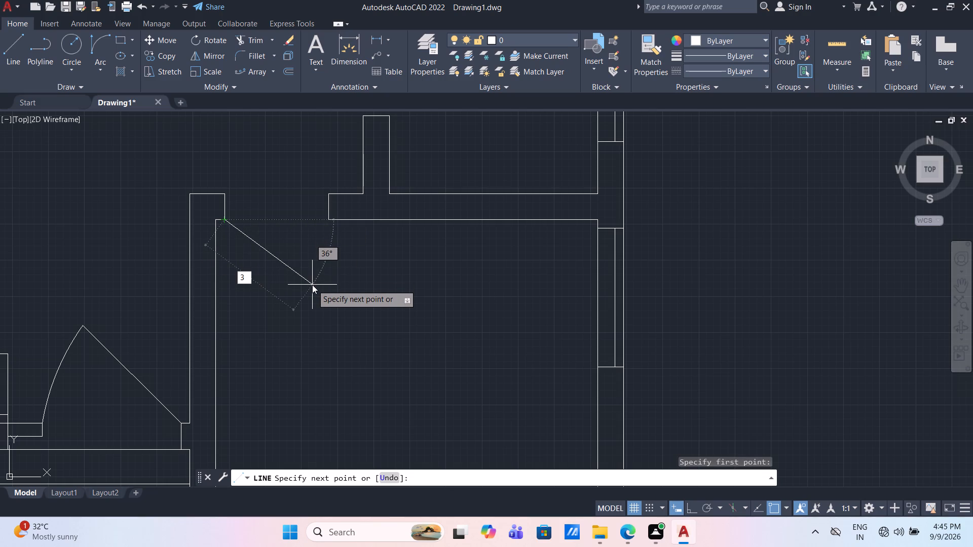
key(shift+less)
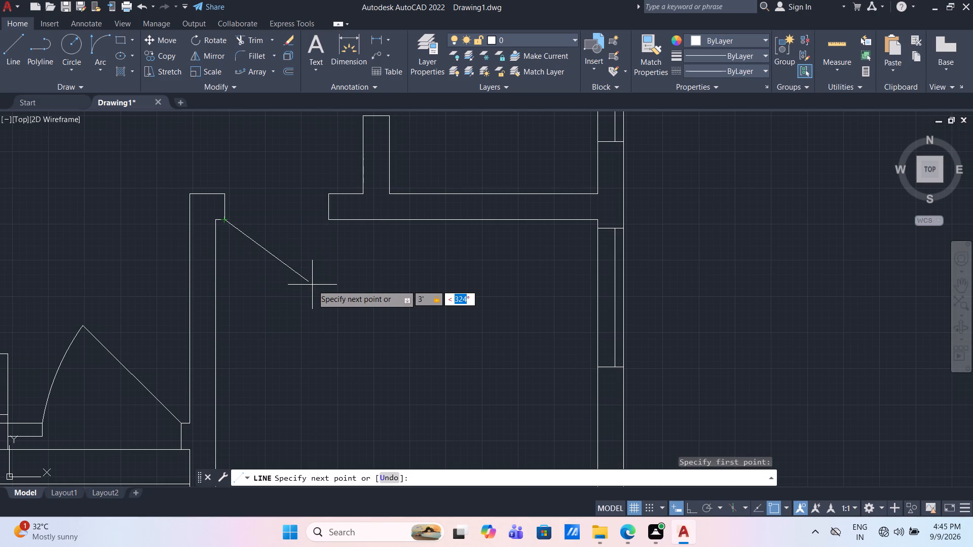
text(315)
key(Return)
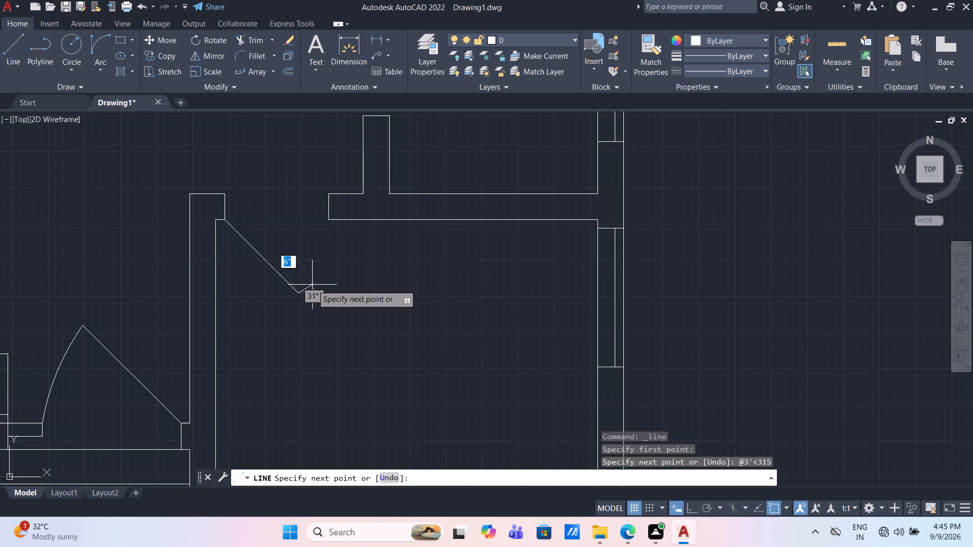
key(Escape)
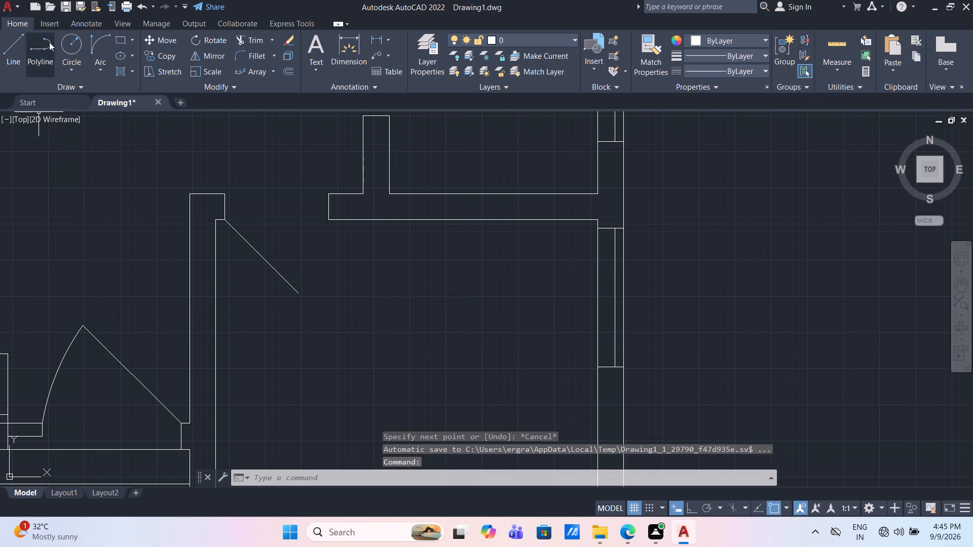
Draw a start-end-direction arc from the east jamb's south corner to the 3' leaf's free end, curving slightly eastward.
click(101, 38)
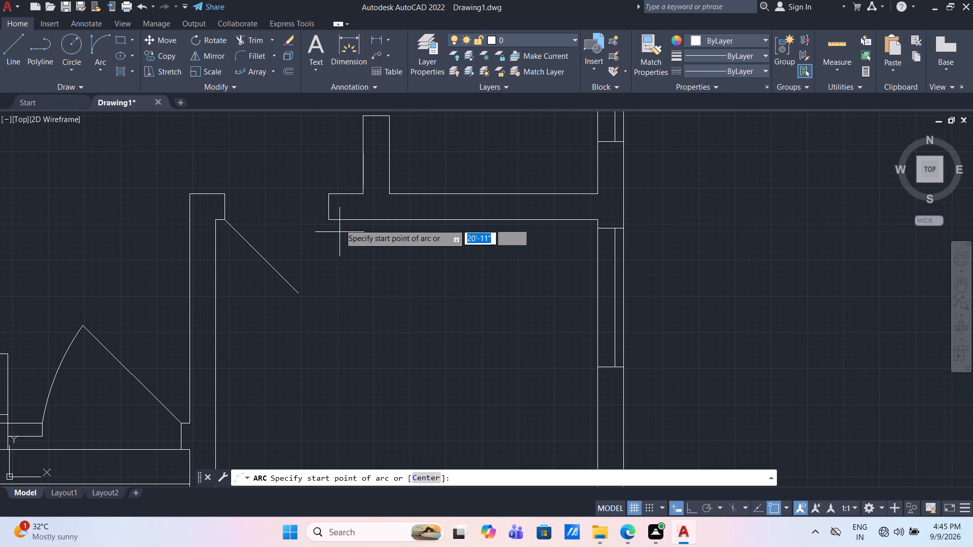
click(326, 217)
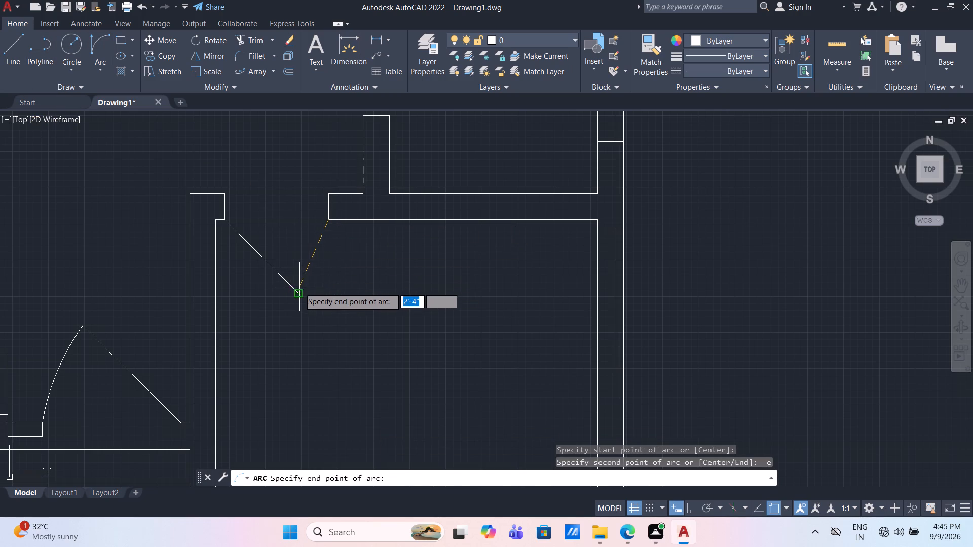
click(297, 293)
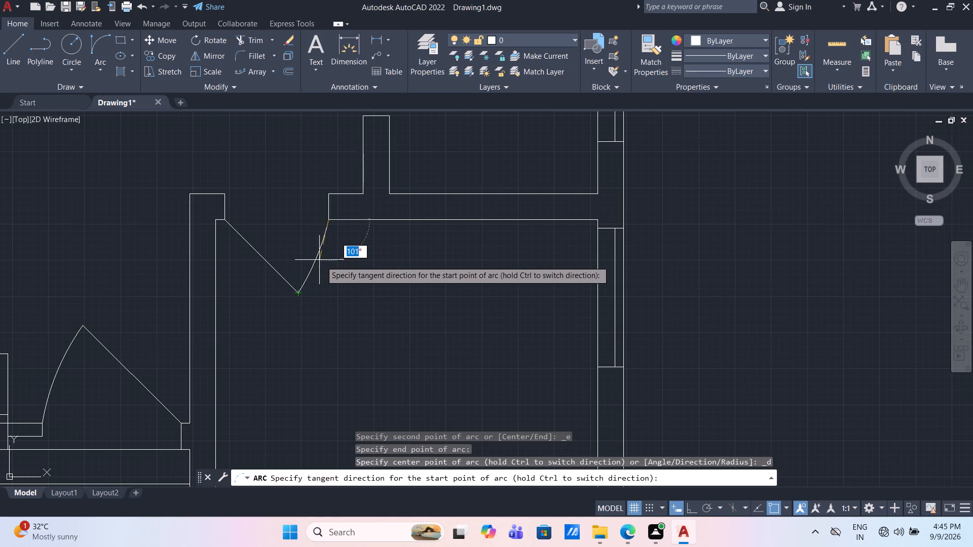
click(321, 261)
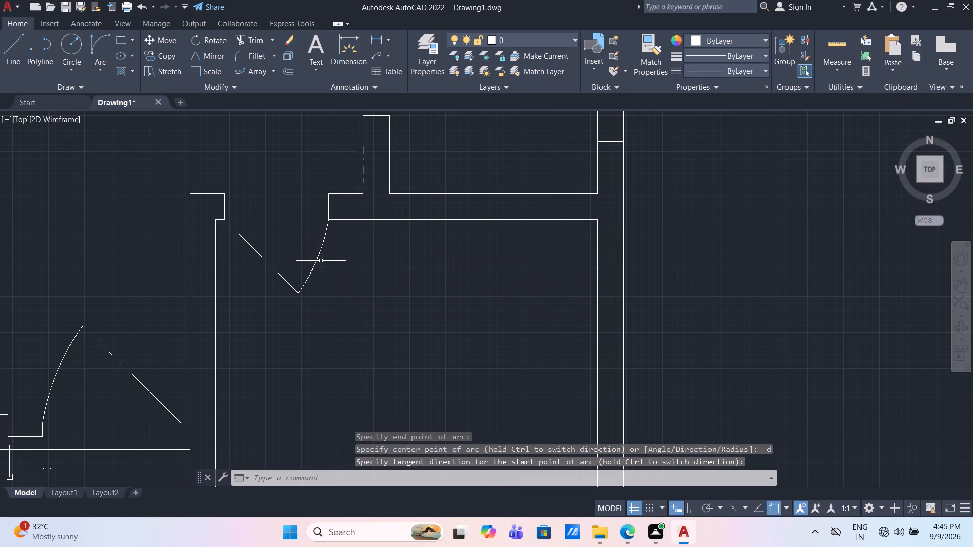
Draw a 2'6" door leaf line, 60° south of east, from the north jamb's southeast corner at the small east room's west opening.
scroll(258, 230, down, 1)
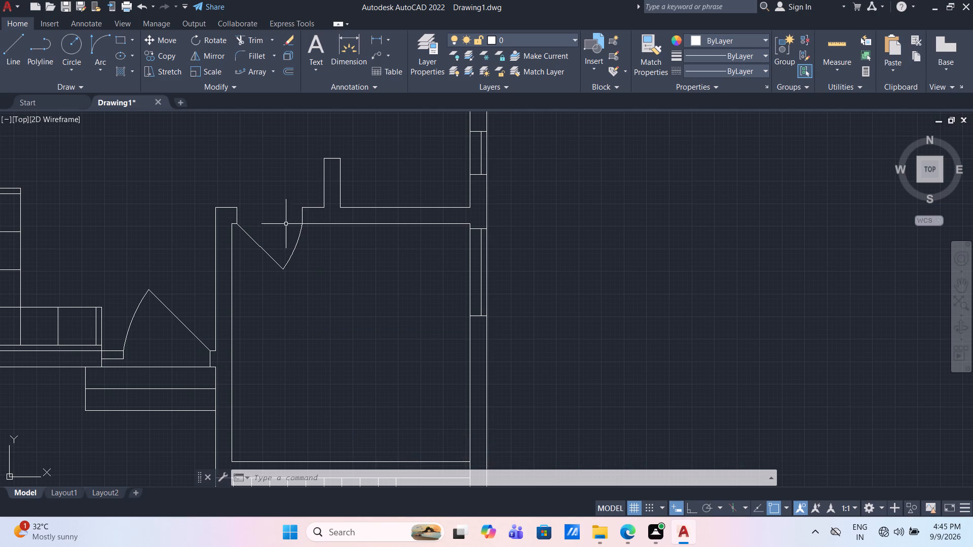
scroll(273, 214, down, 1)
middle_drag(276, 162, 263, 192)
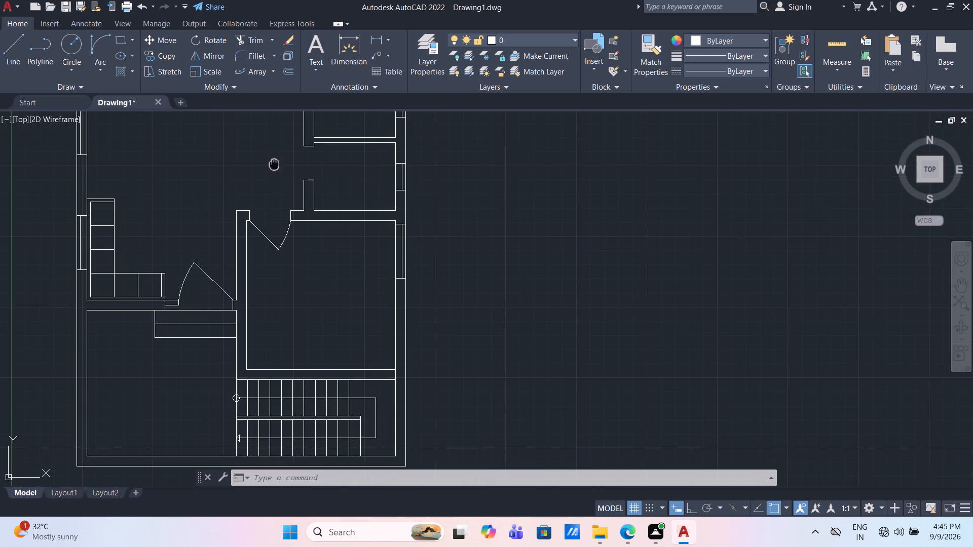
middle_drag(263, 192, 227, 272)
scroll(278, 270, up, 1)
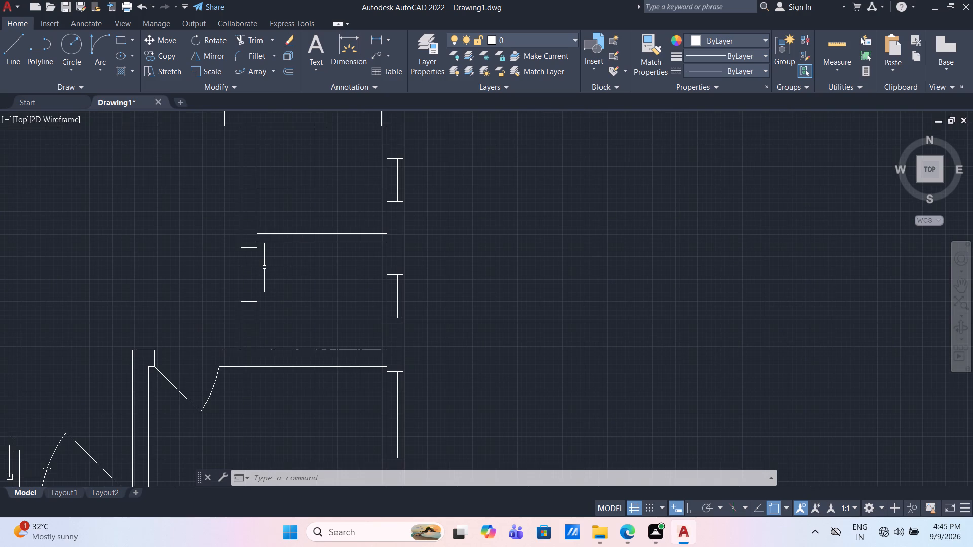
scroll(264, 267, up, 1)
middle_drag(264, 267, 216, 248)
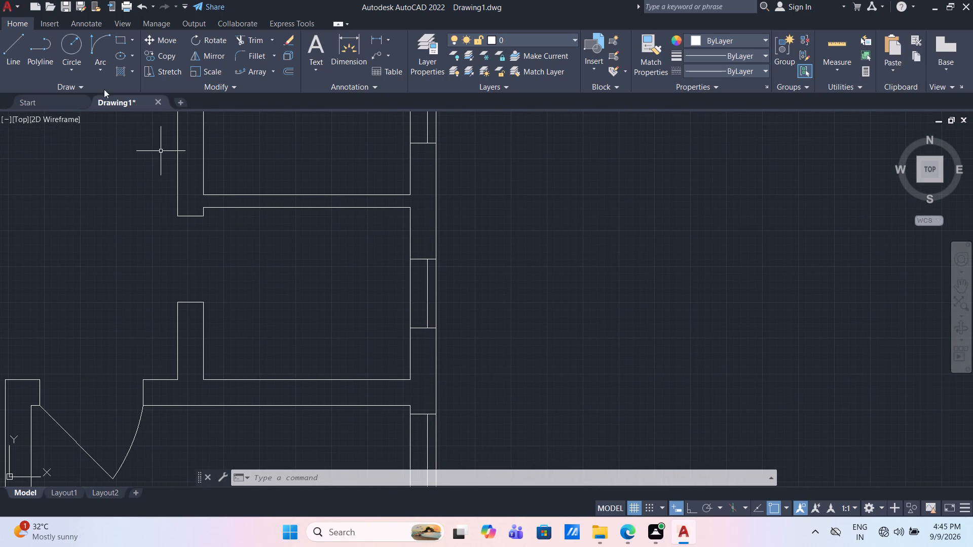
click(16, 42)
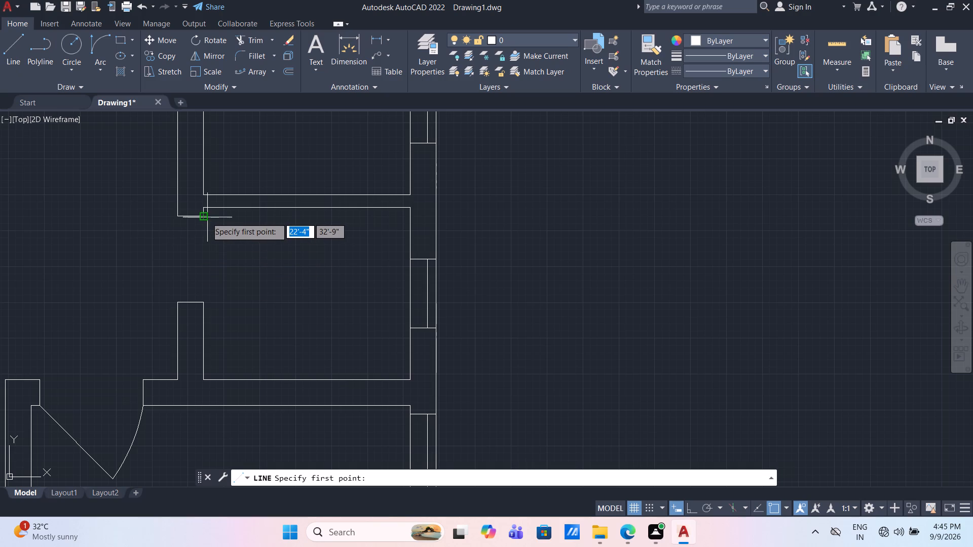
click(203, 217)
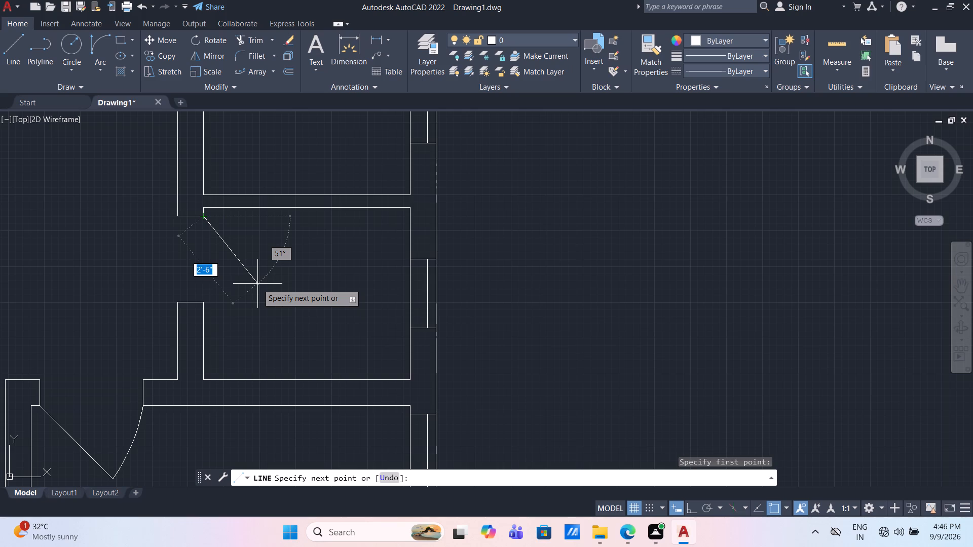
key(2)
key(apostrophe)
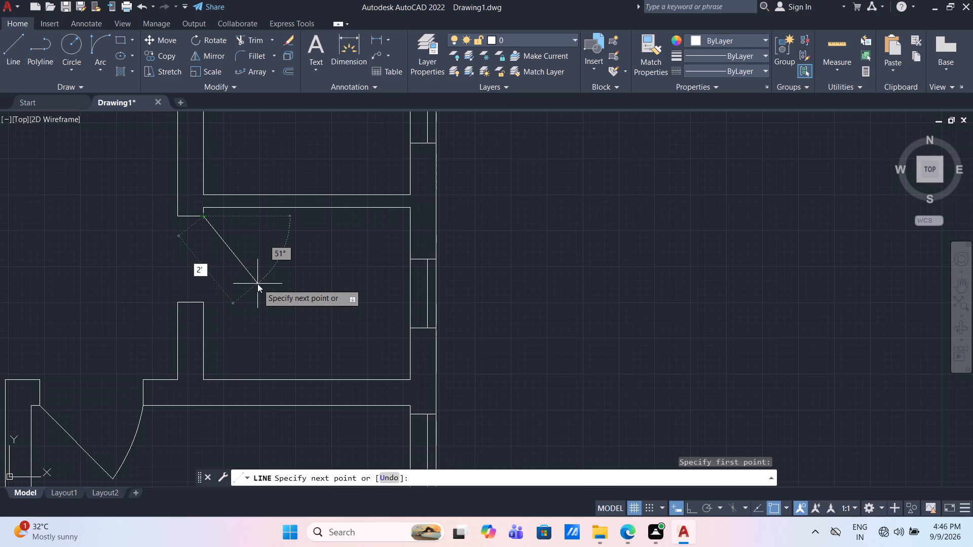
key(6)
key(shift+quotedbl)
key(Tab)
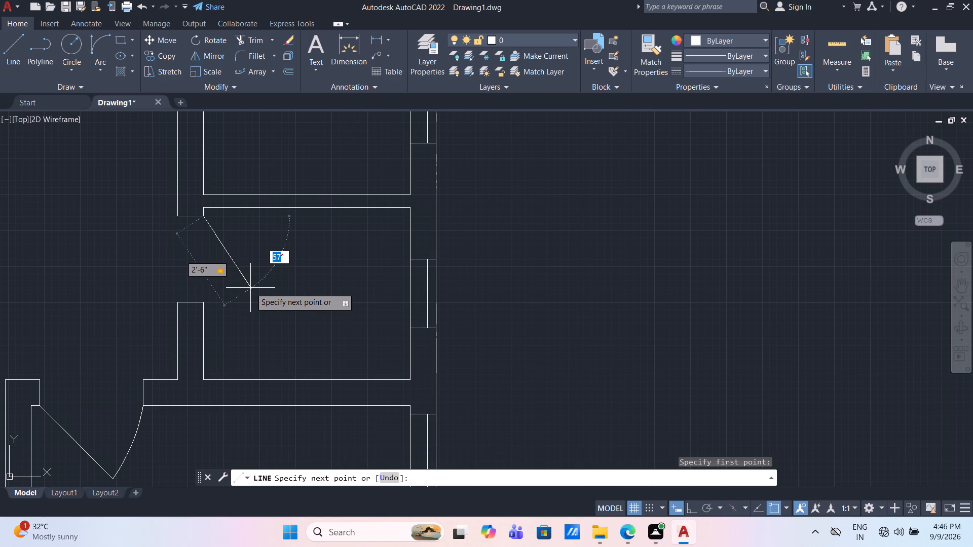
text(60)
key(Return)
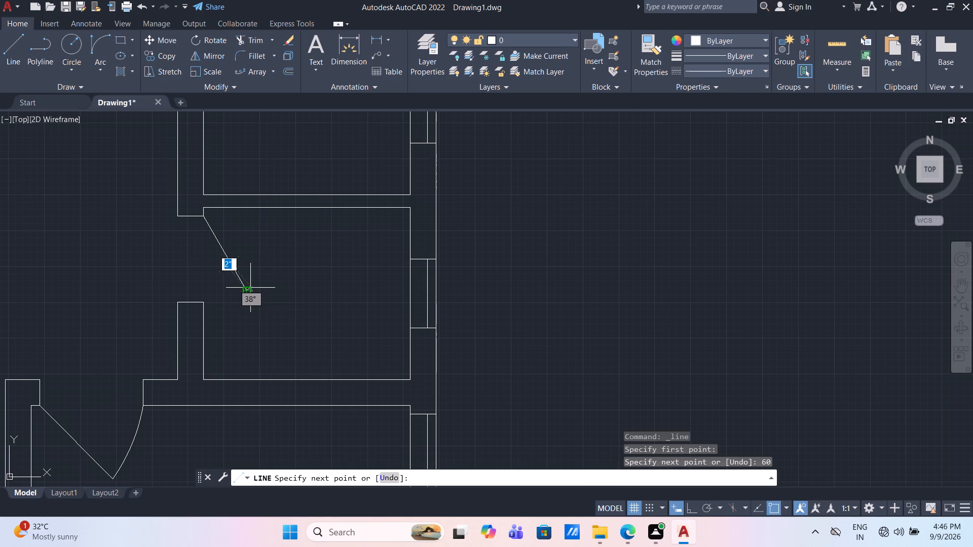
key(Escape)
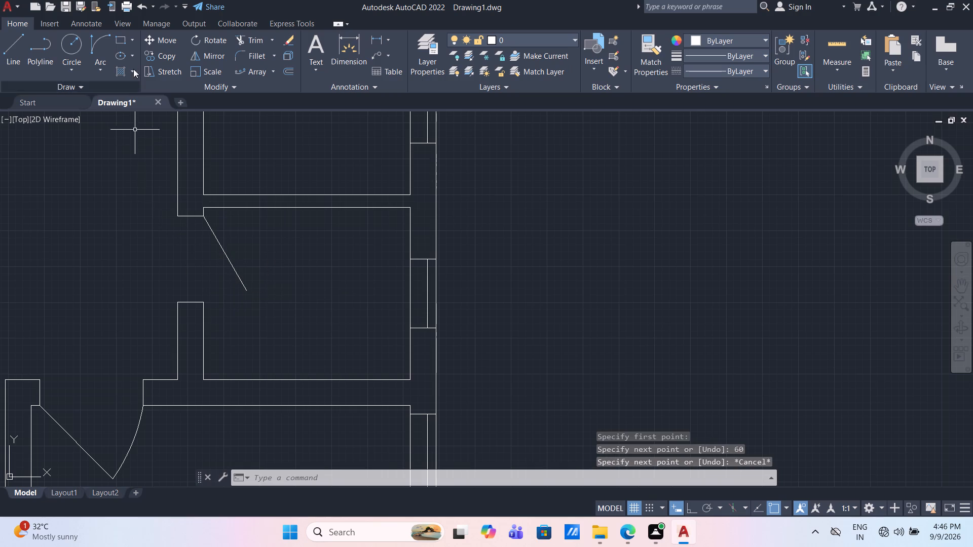
Draw a start-end-direction arc from the south jamb's northeast corner to the 2'6" leaf's free end, with its tangent pointing east.
click(98, 47)
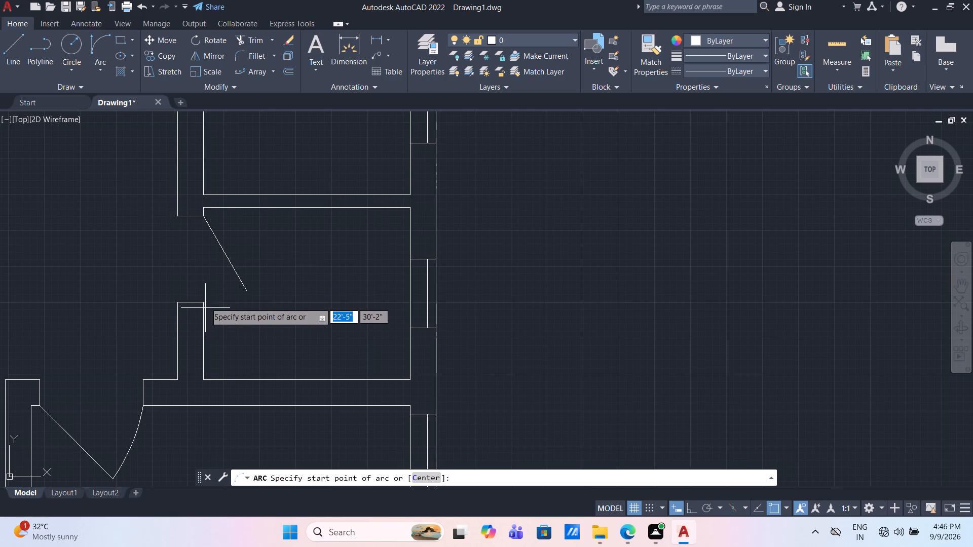
click(205, 302)
click(245, 294)
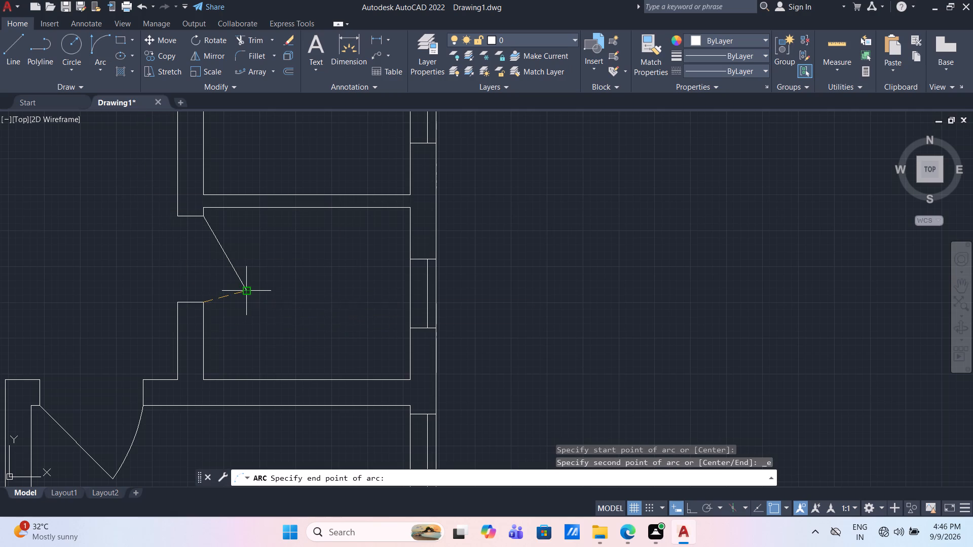
click(234, 302)
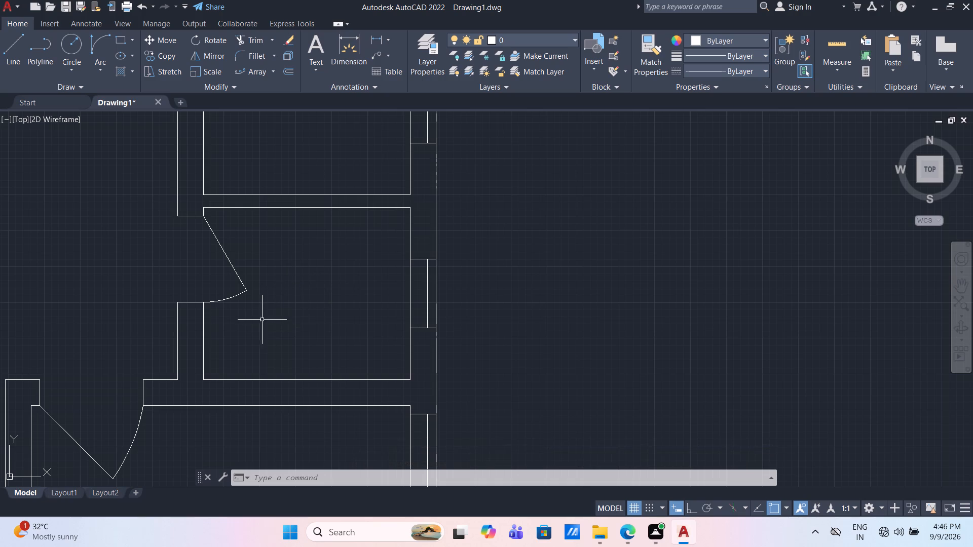
Offset the entrance door's swing arc 2" inward, toward its door leaf.
scroll(257, 317, up, 1)
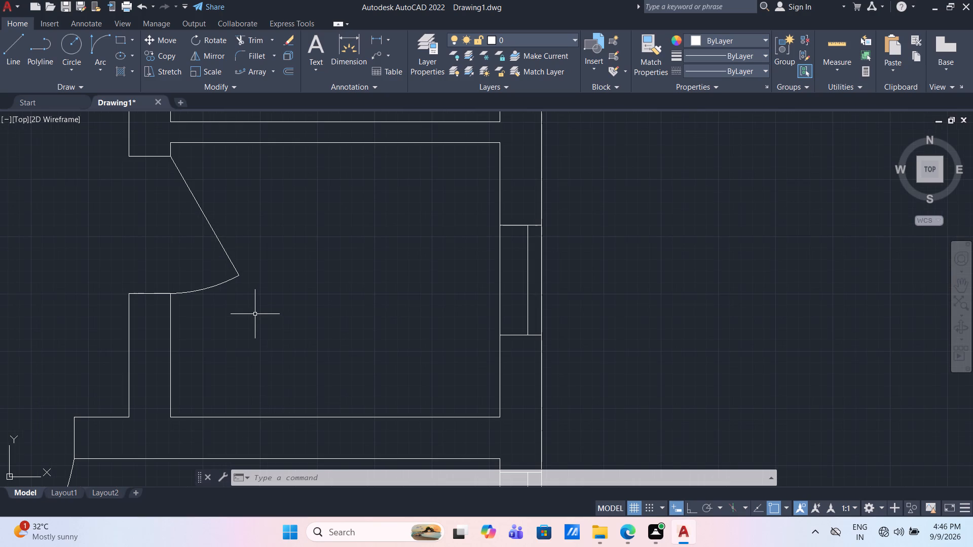
scroll(212, 305, up, 1)
scroll(214, 305, down, 2)
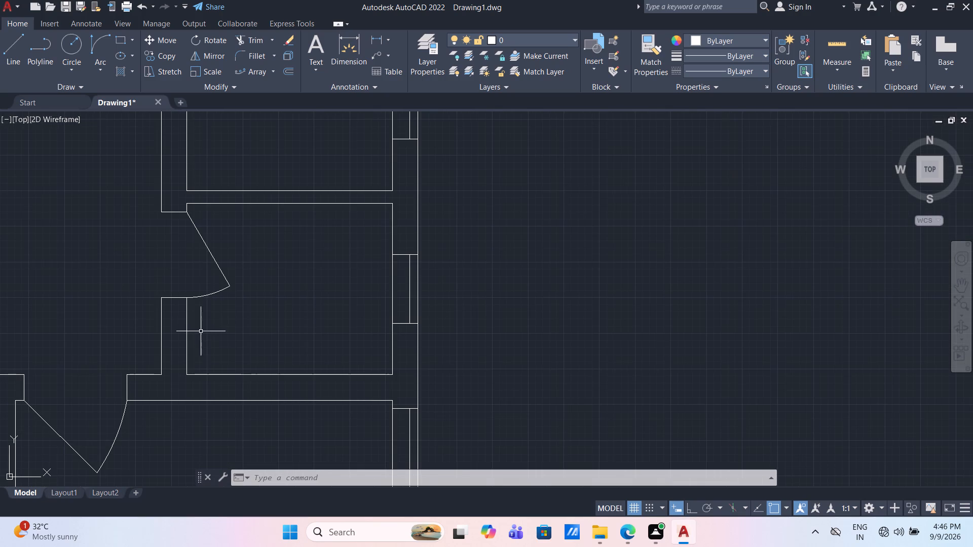
scroll(139, 438, down, 1)
middle_drag(142, 437, 254, 278)
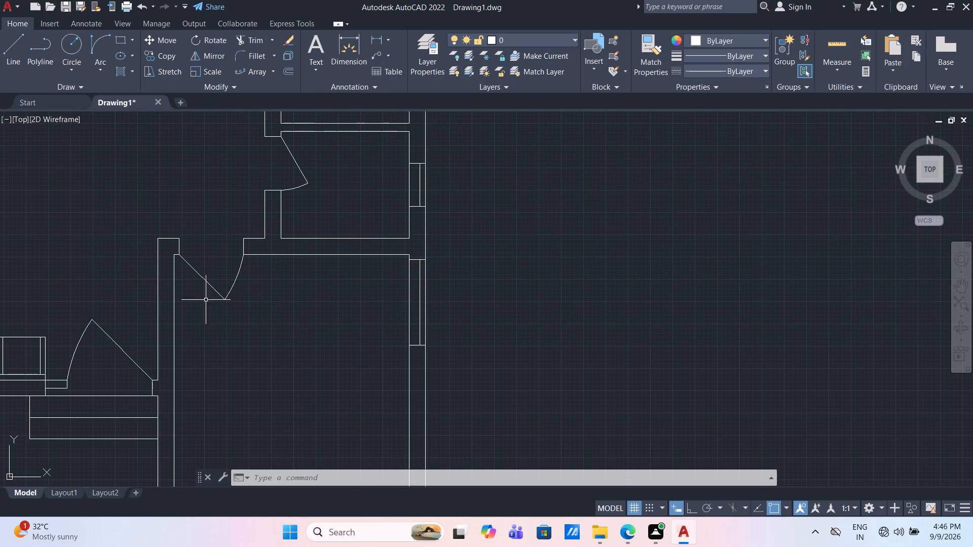
scroll(47, 393, up, 1)
scroll(88, 371, up, 1)
middle_drag(101, 347, 120, 320)
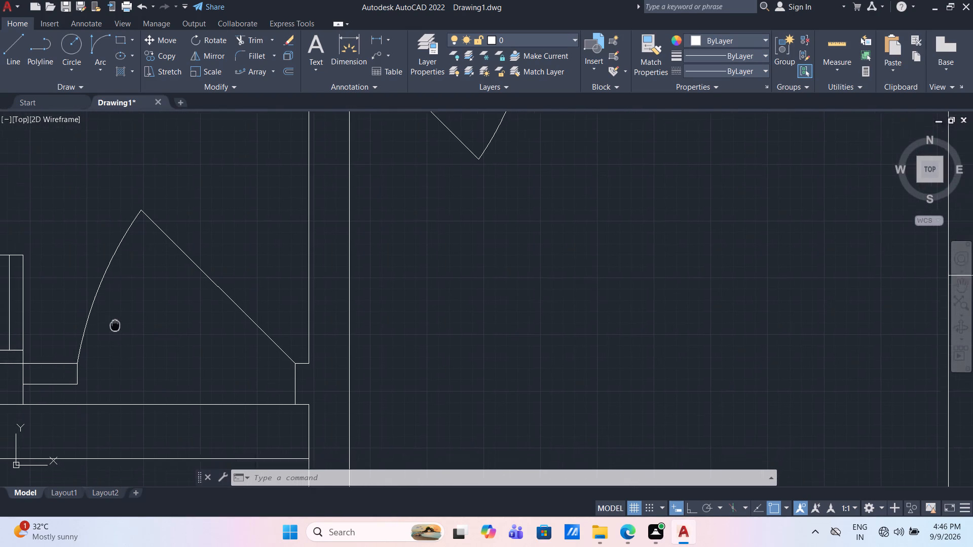
middle_drag(120, 320, 121, 319)
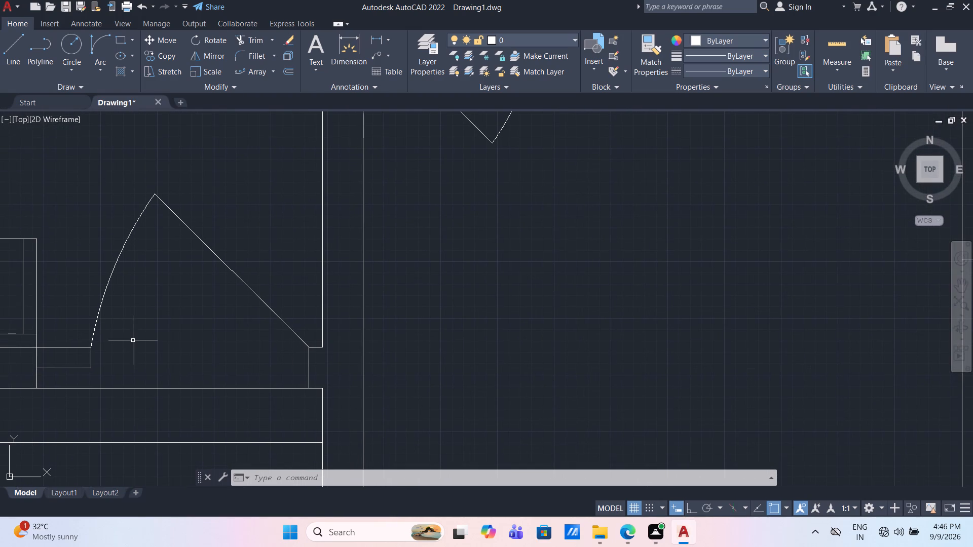
key(o)
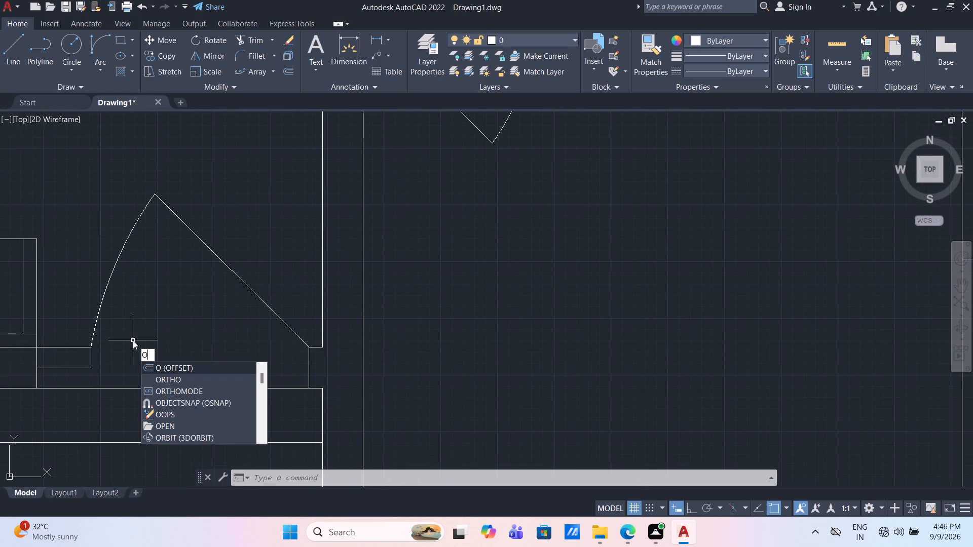
key(Return)
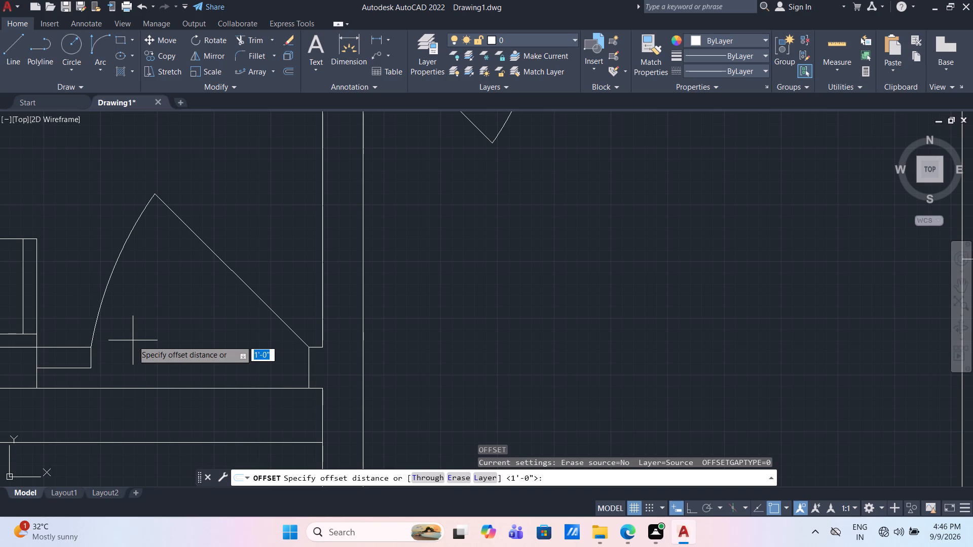
key(2)
key(shift+quotedbl)
key(Return)
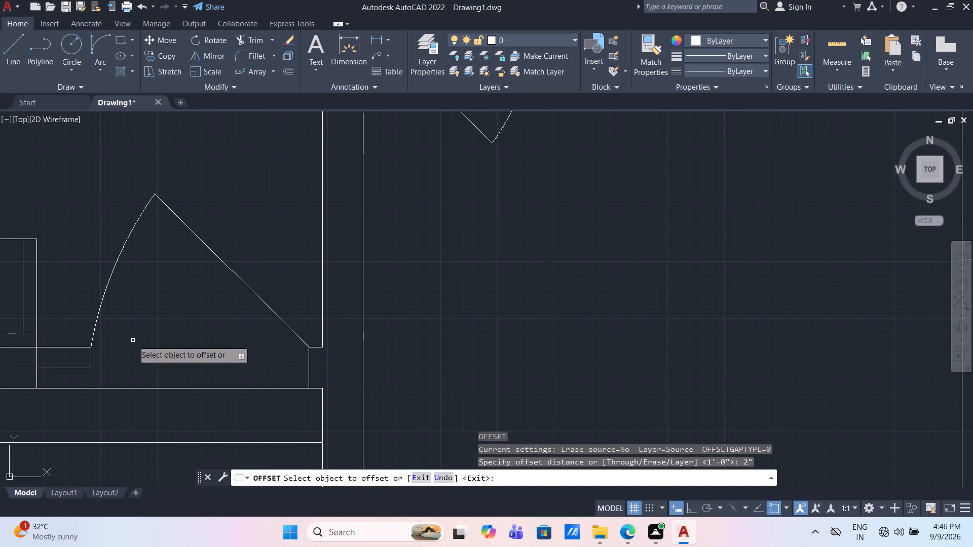
click(104, 293)
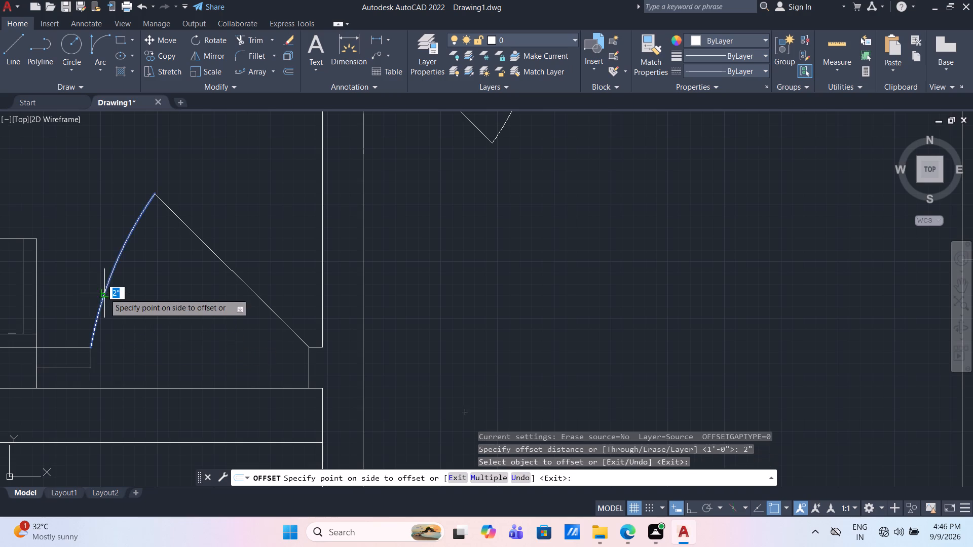
click(119, 301)
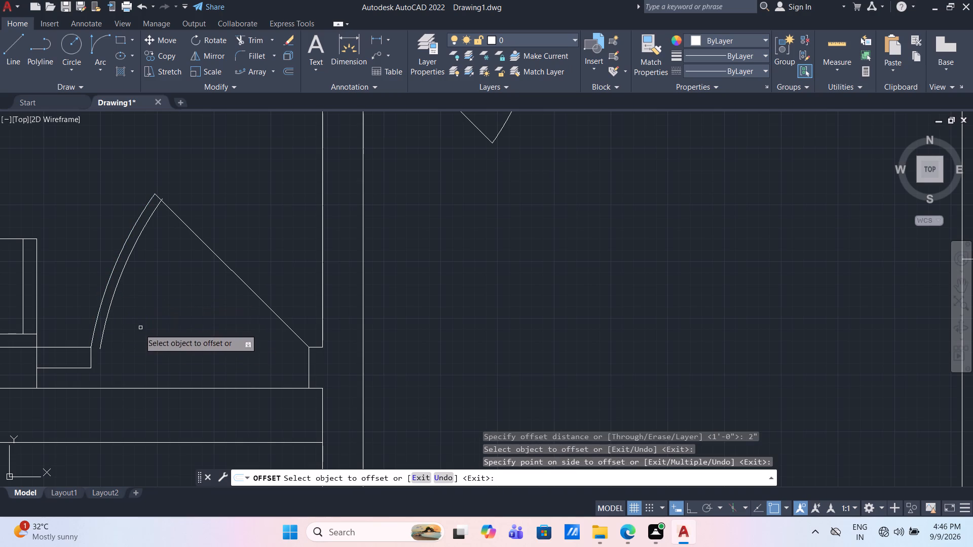
Offset the swing arcs of the adjoining room's 3' door and the small east room's 2'6" door inward by the same 2".
middle_drag(229, 214, 209, 283)
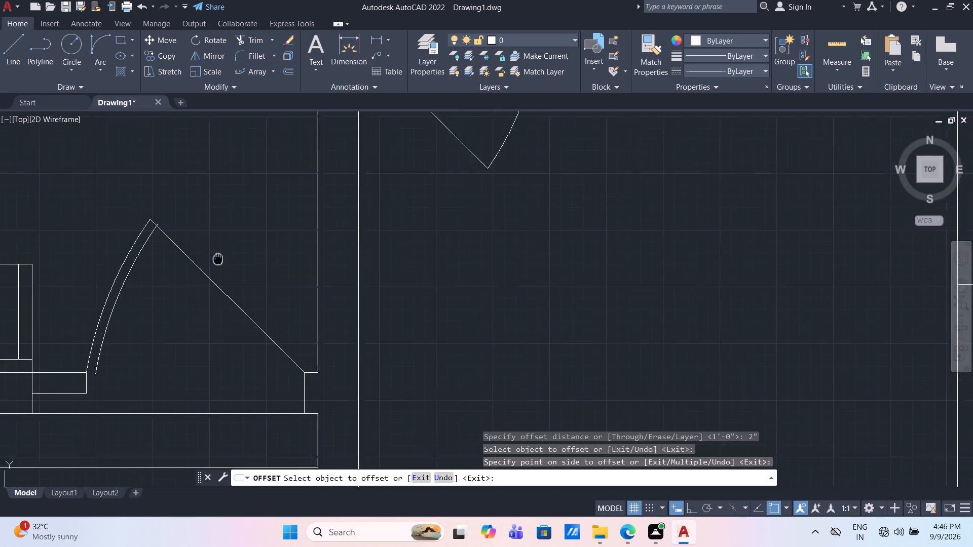
middle_drag(209, 283, 179, 349)
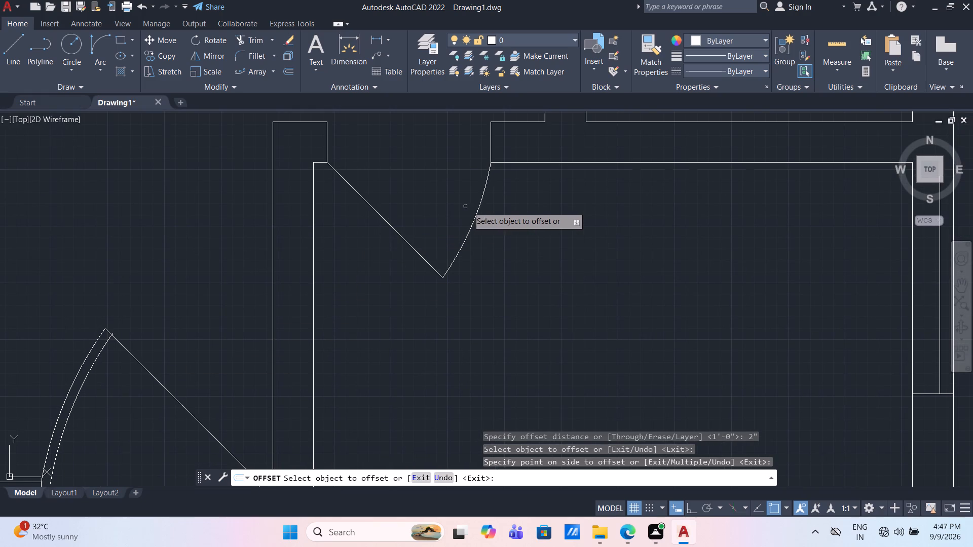
drag(476, 213, 467, 211)
click(417, 190)
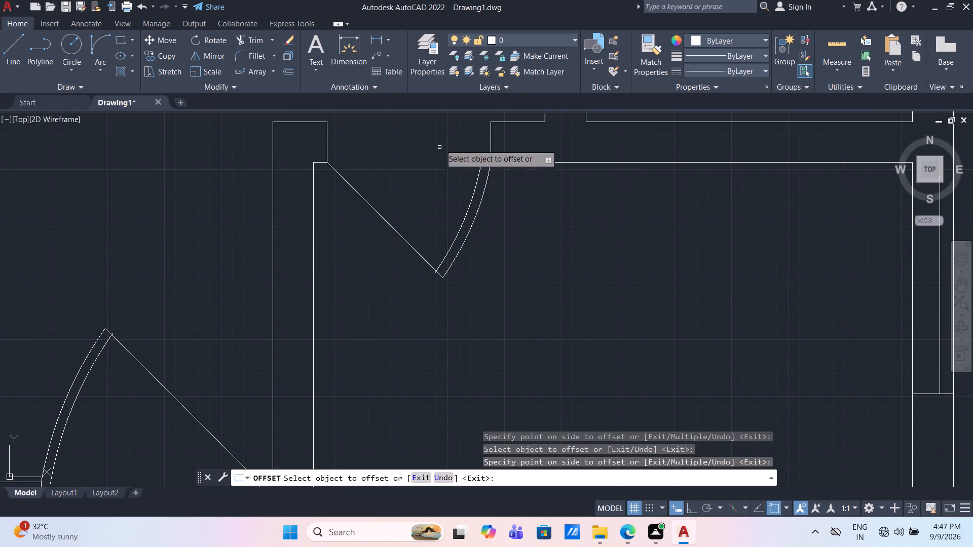
middle_drag(440, 144, 343, 359)
scroll(440, 144, down, 1)
drag(455, 264, 453, 258)
click(432, 226)
key(Escape)
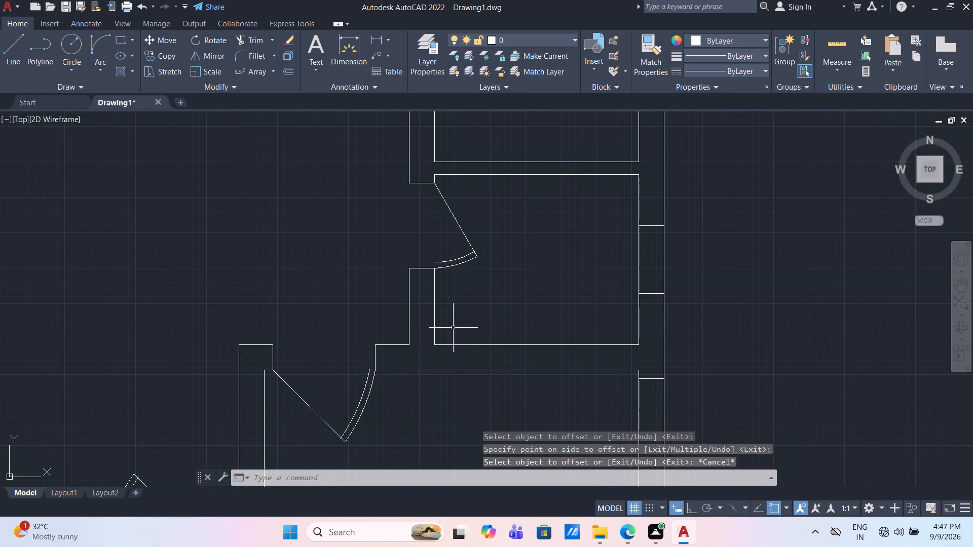
With Ortho on, draw a line about 3" long west from the adjoining room 3' door's east jamb, at its south corner, crossing the inner arc.
scroll(350, 450, up, 1)
middle_drag(354, 444, 353, 358)
scroll(355, 443, up, 1)
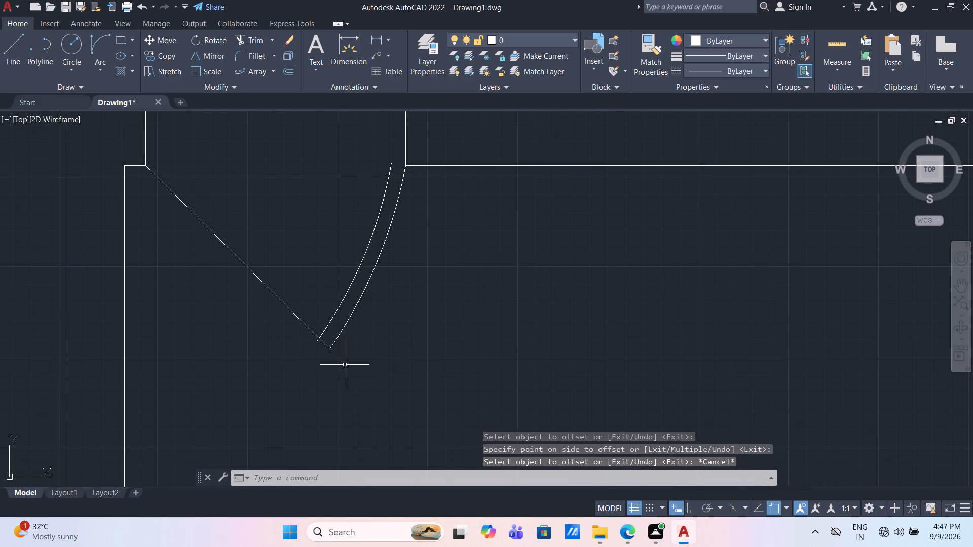
middle_drag(419, 224, 372, 376)
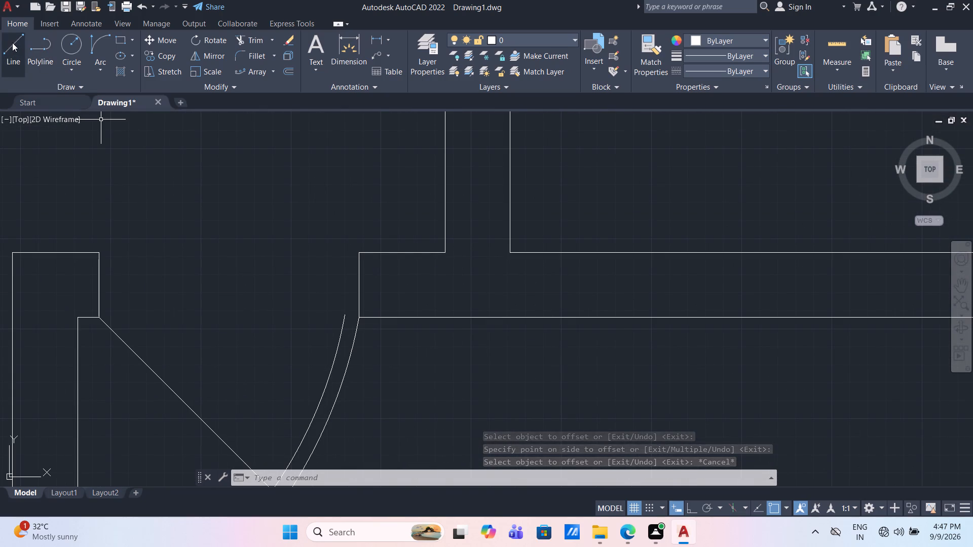
click(12, 43)
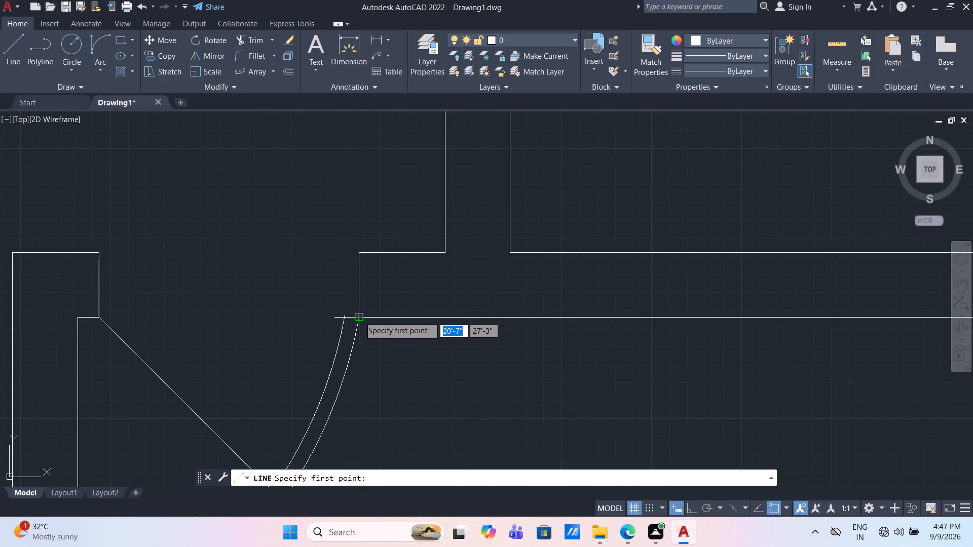
key(Escape)
scroll(416, 384, down, 2)
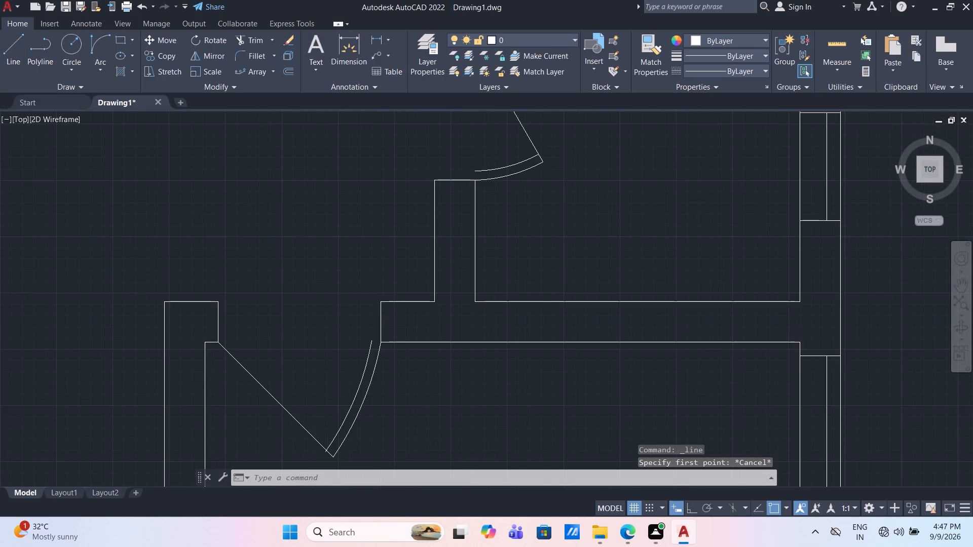
middle_drag(415, 402, 377, 368)
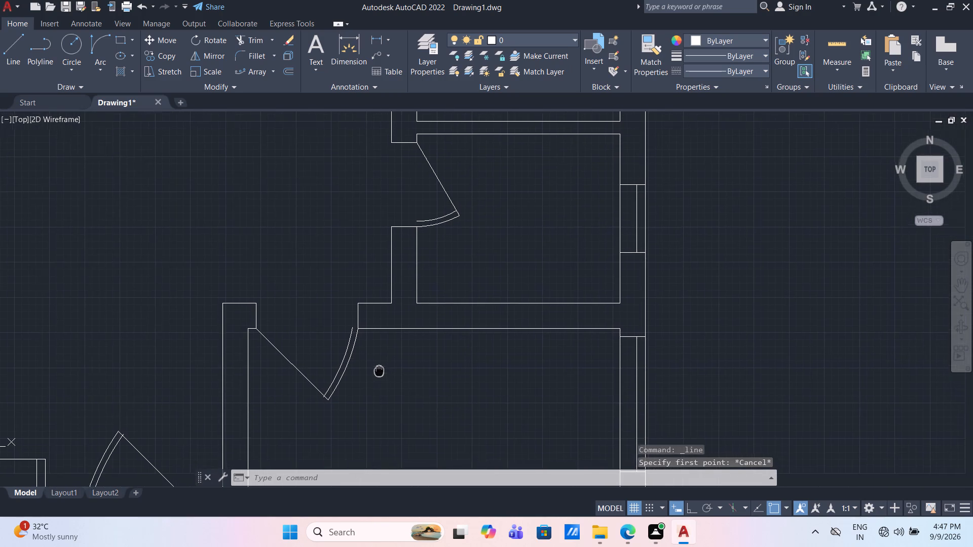
middle_drag(377, 368, 362, 359)
scroll(313, 320, up, 2)
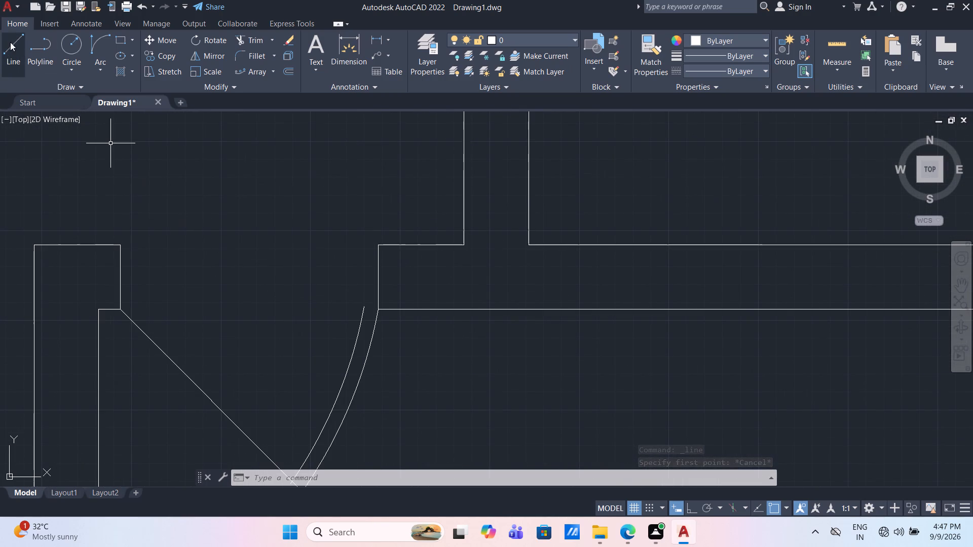
click(21, 54)
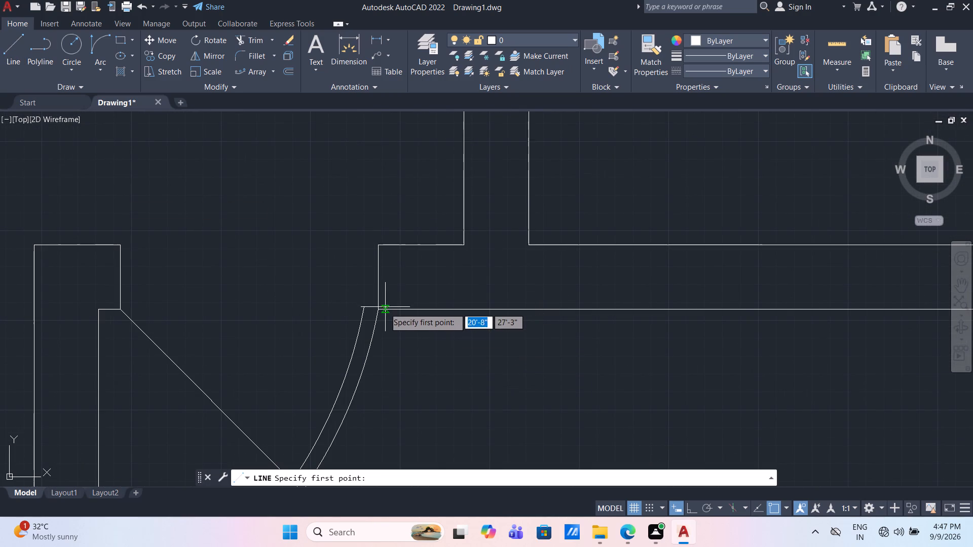
click(379, 310)
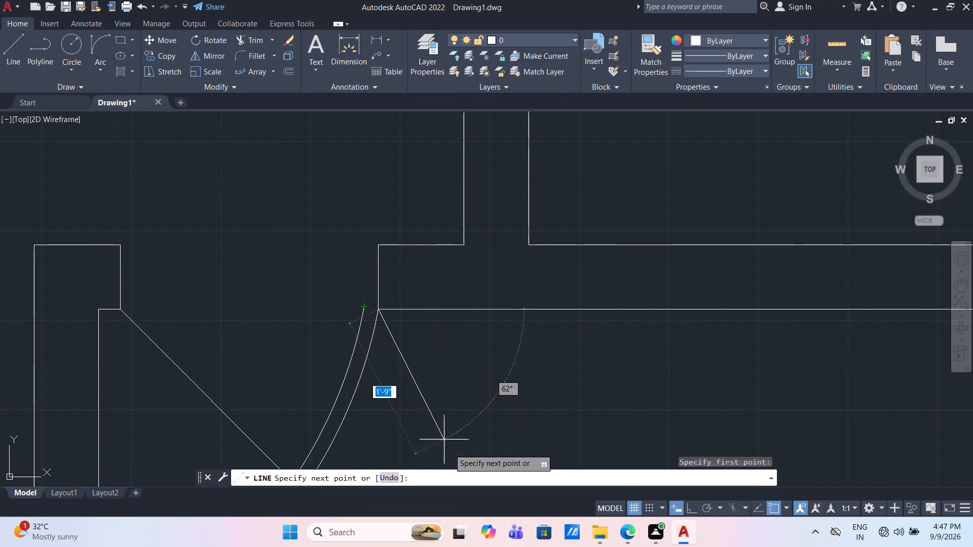
click(687, 509)
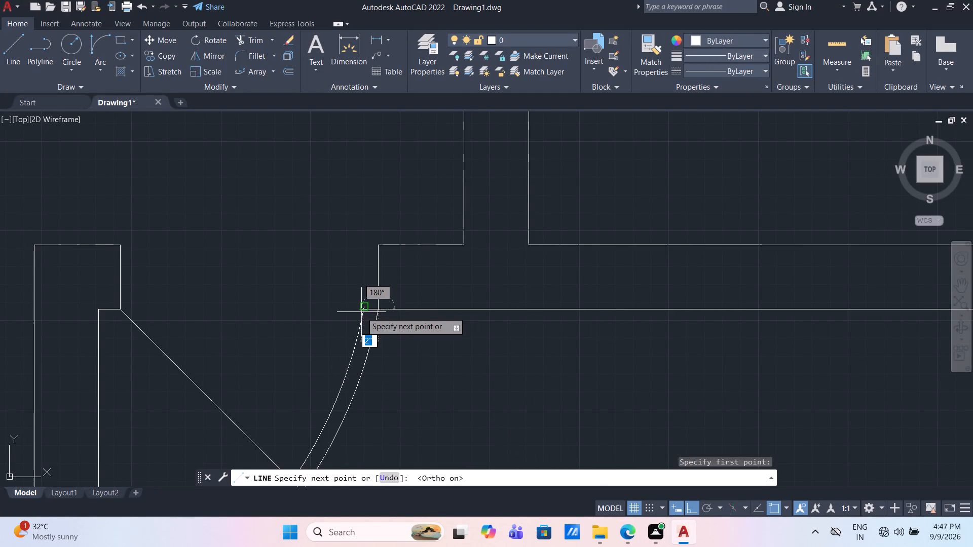
scroll(361, 310, up, 3)
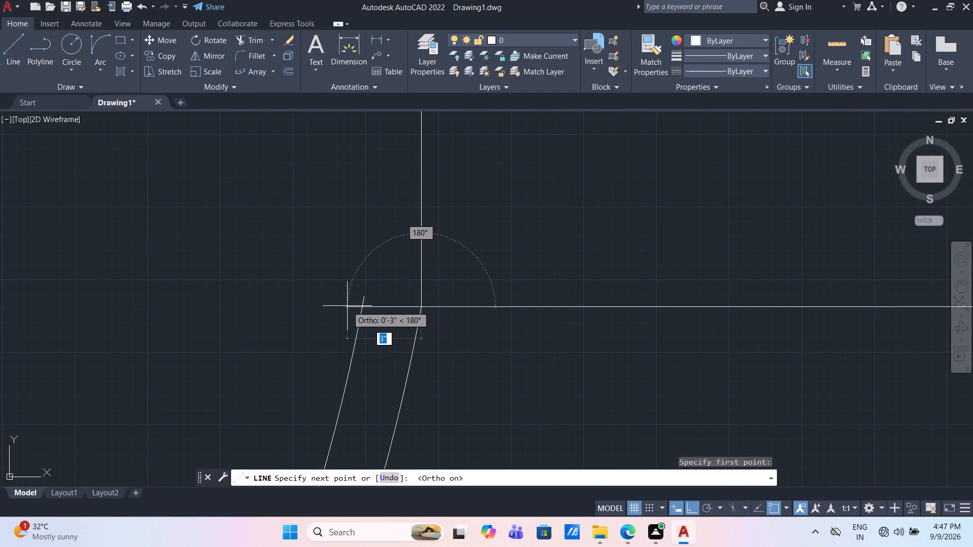
click(350, 307)
key(Escape)
scroll(498, 231, down, 2)
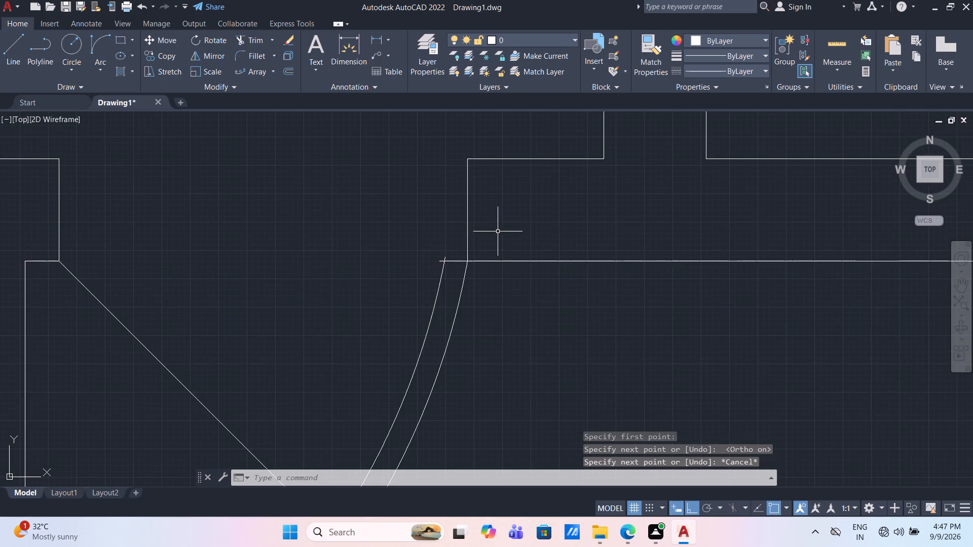
Draw a short vertical line north from the south jamb's northeast corner at the small east room's door, just past the inner swing arc.
scroll(521, 250, down, 3)
middle_drag(615, 201, 505, 305)
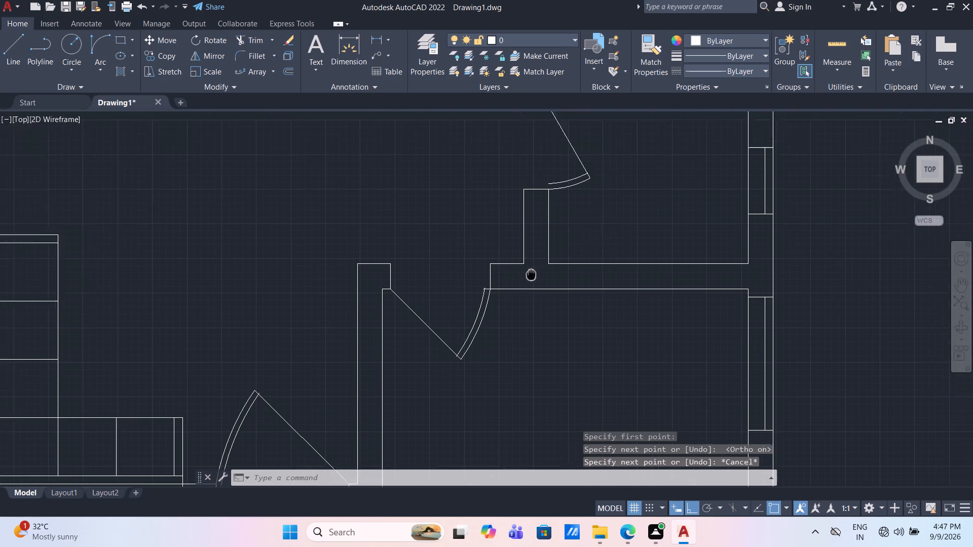
middle_drag(505, 305, 497, 331)
scroll(474, 322, up, 3)
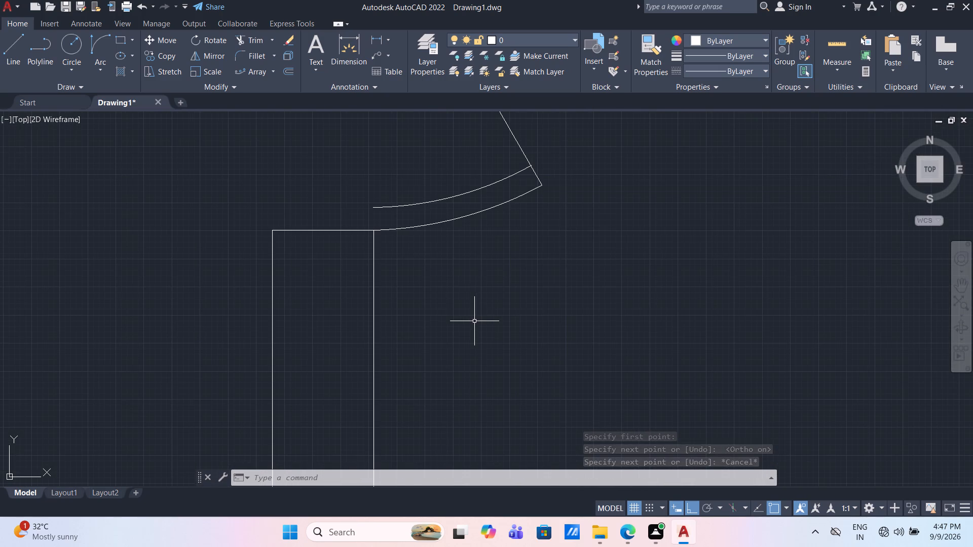
click(14, 50)
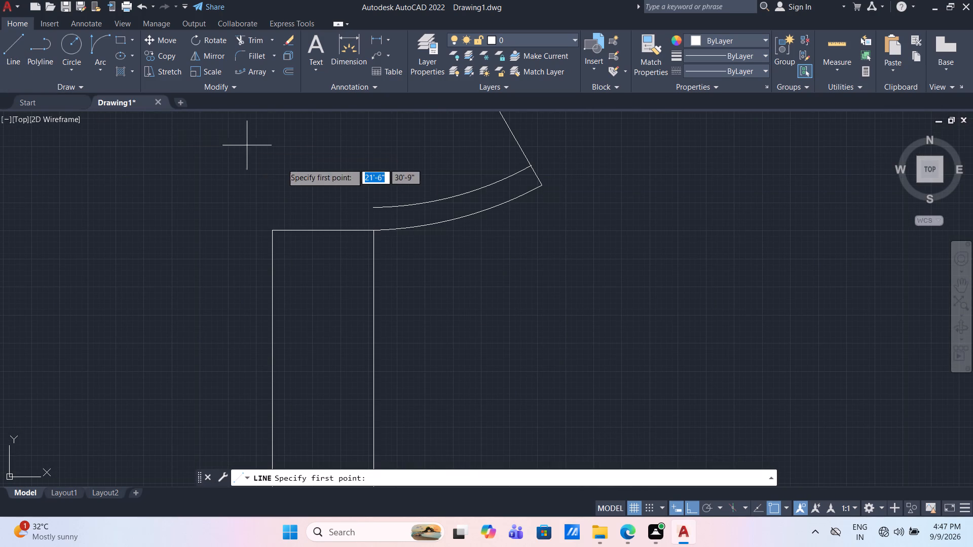
click(375, 232)
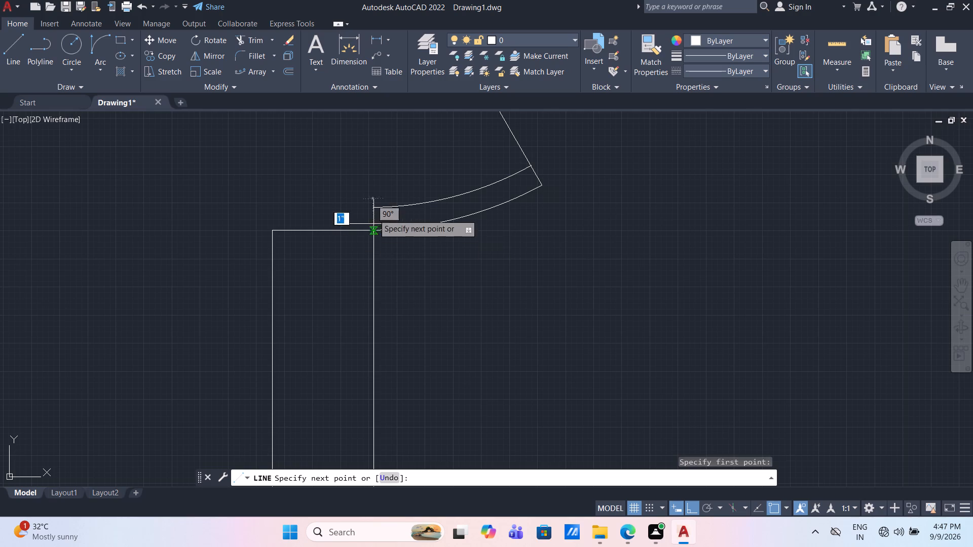
click(373, 193)
key(Escape)
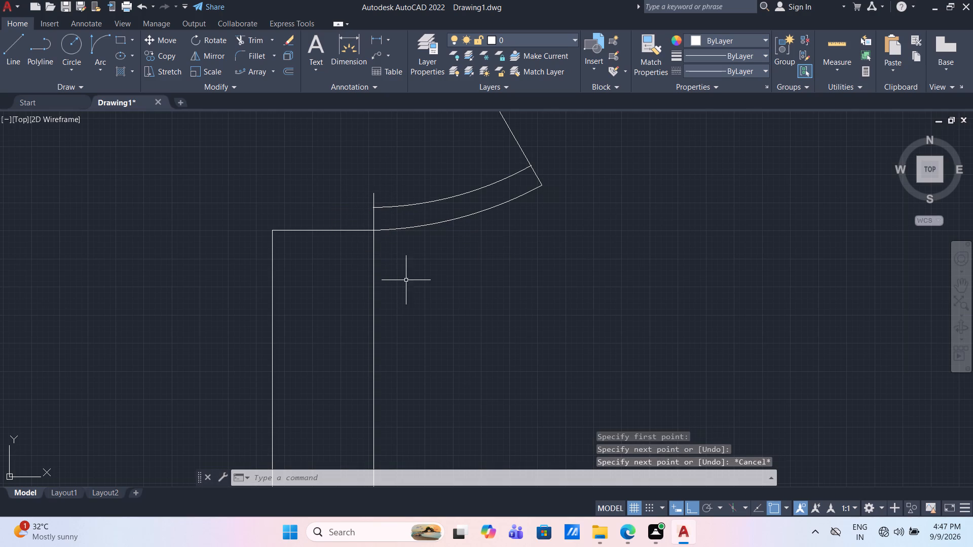
Draw a line about 3" long east from the entrance door's west jamb corner, crossing the inner swing arc.
scroll(419, 280, down, 4)
scroll(235, 451, up, 1)
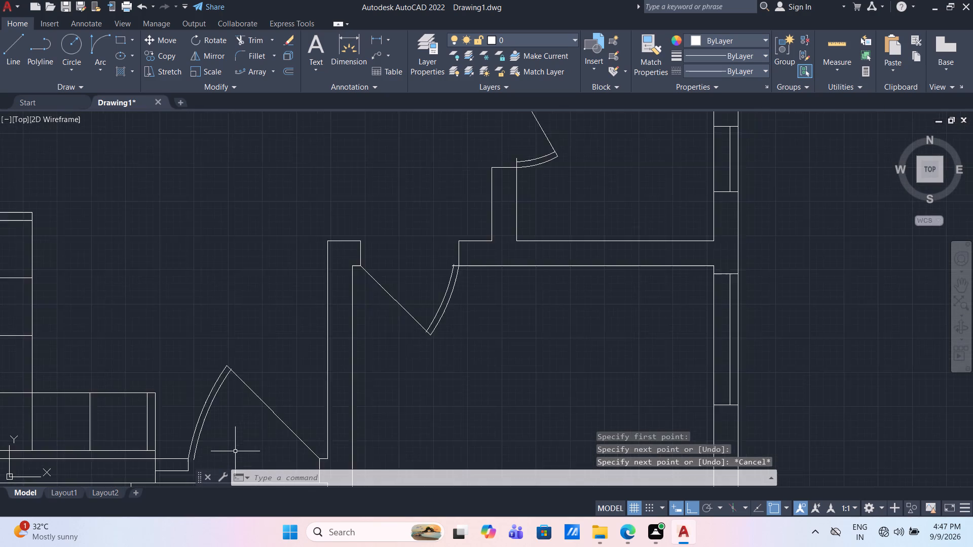
scroll(235, 451, up, 1)
middle_drag(240, 448, 277, 261)
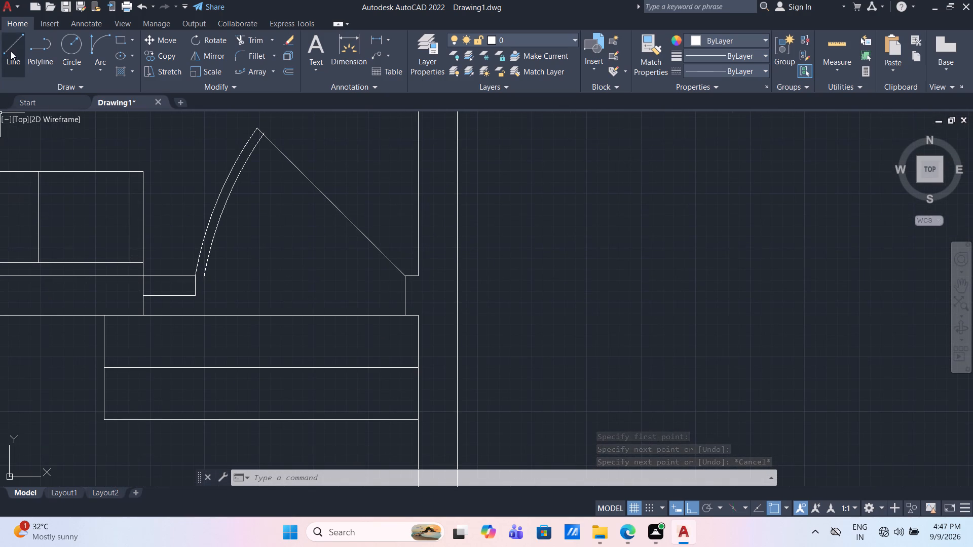
click(11, 51)
scroll(179, 238, up, 2)
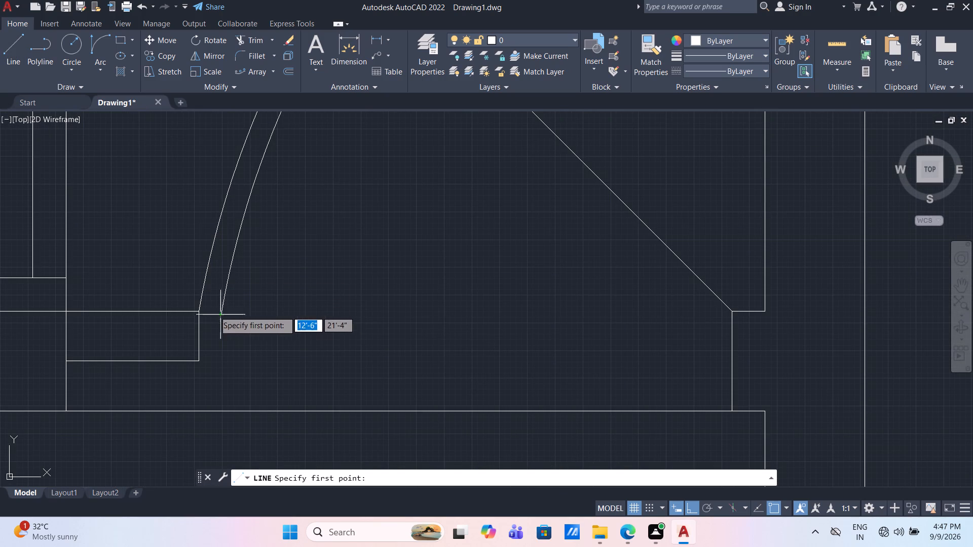
click(195, 311)
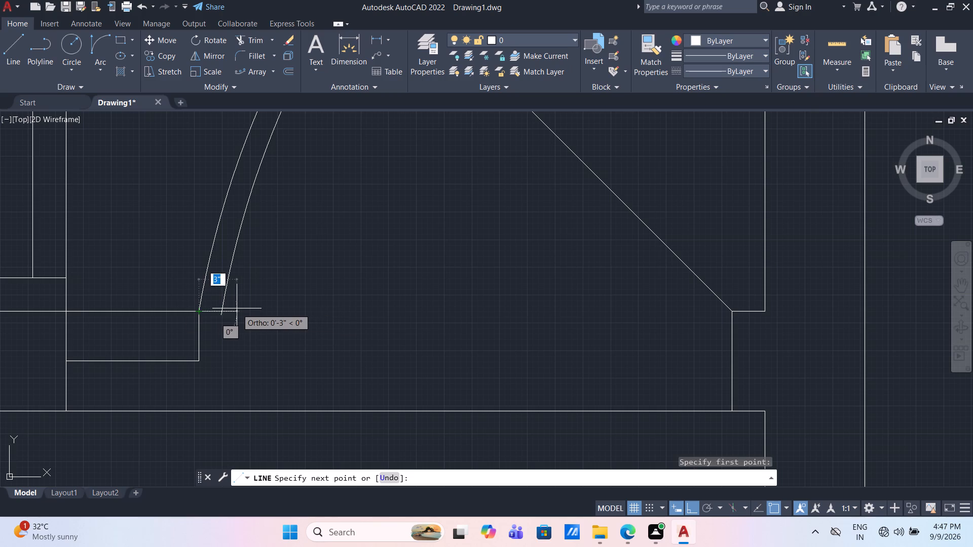
click(237, 308)
key(Escape)
key(Escape)
Trim away the entrance door's outer swing arc and the ends of the leaf and inner arc beyond their intersection.
scroll(253, 264, down, 1)
middle_drag(269, 236, 268, 243)
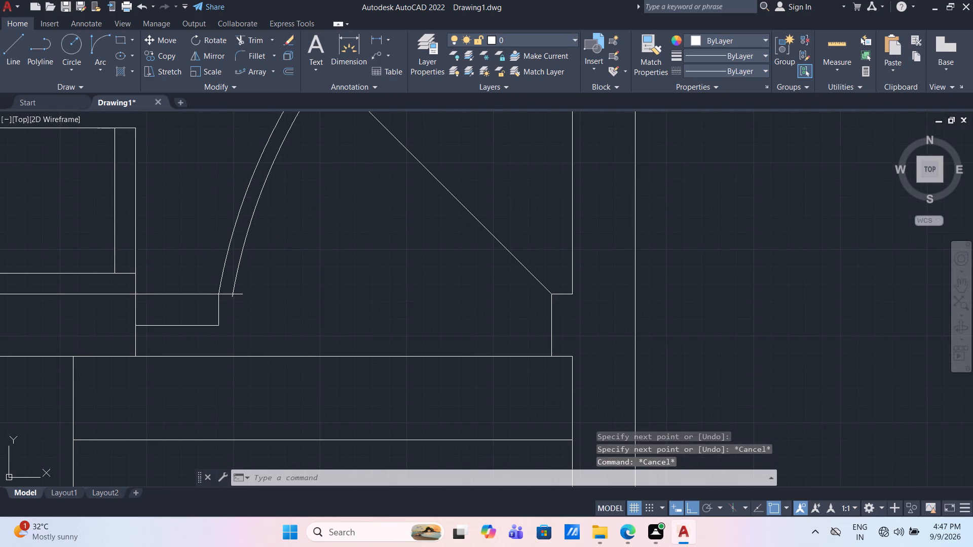
middle_drag(268, 243, 270, 307)
middle_drag(360, 139, 304, 208)
text(tr)
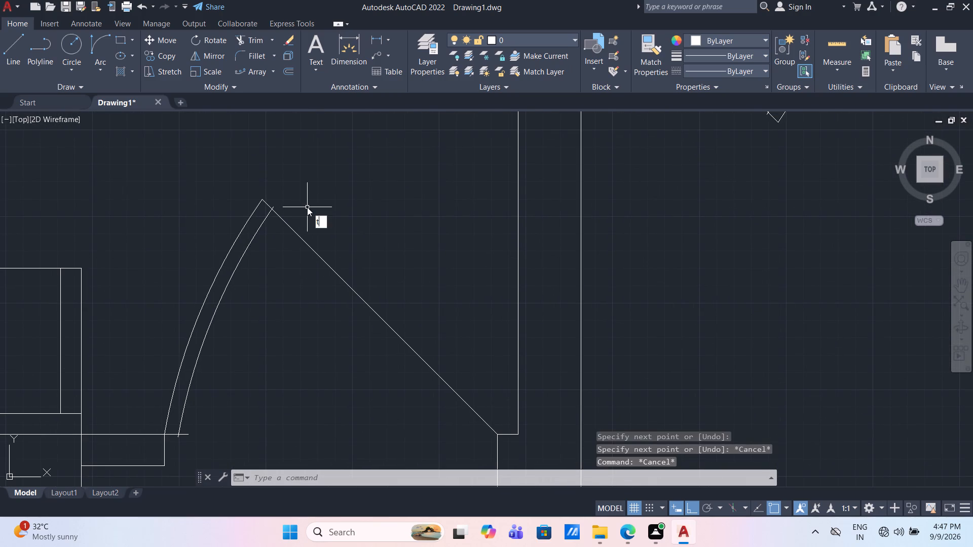
key(Return)
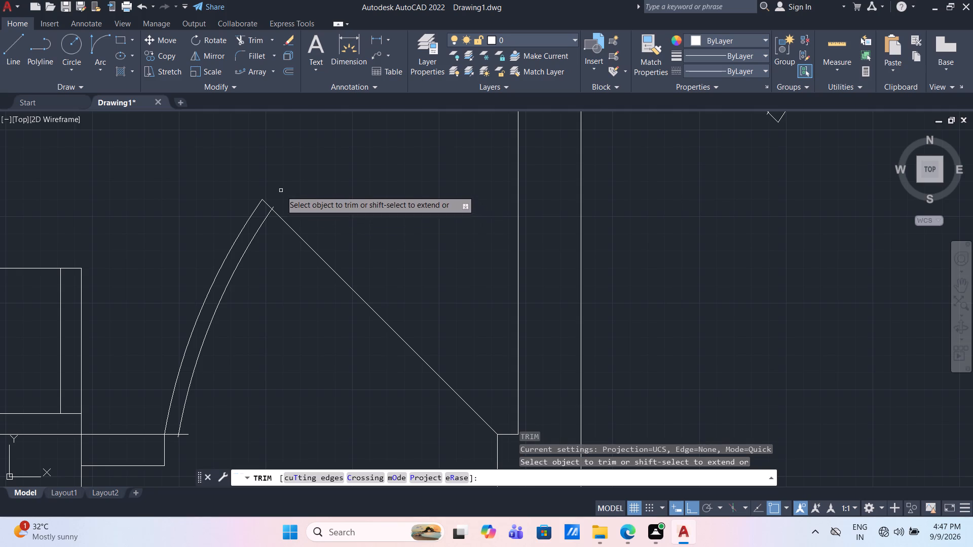
scroll(281, 190, up, 2)
click(256, 235)
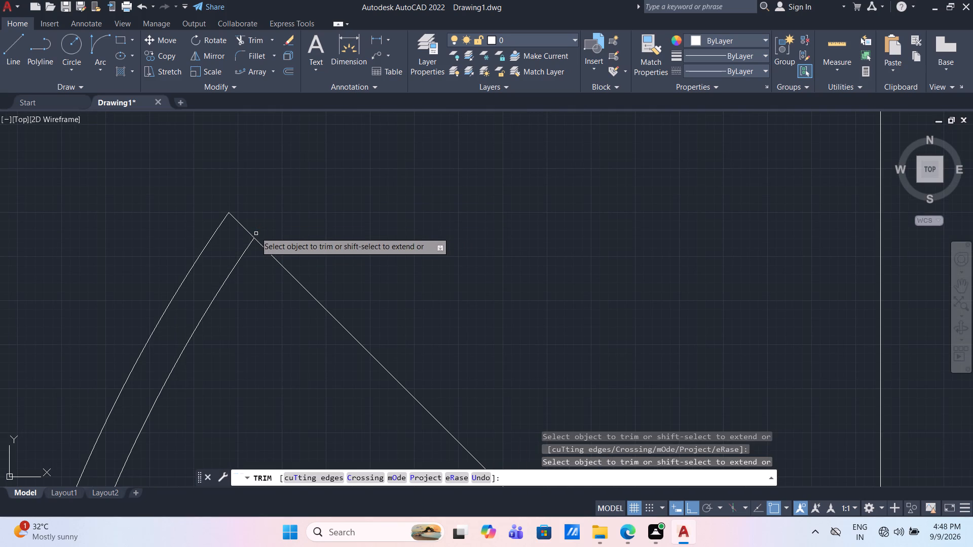
drag(254, 228, 245, 229)
click(125, 235)
scroll(126, 257, down, 2)
scroll(144, 420, down, 1)
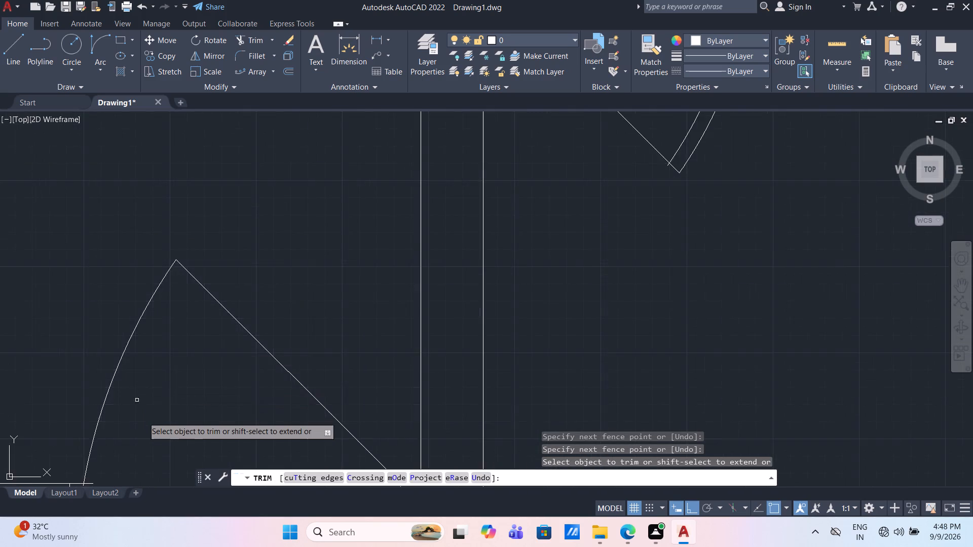
Trim the overhanging ends of the entrance door's inner arc and short horizontal line where they cross near the west jamb.
middle_drag(142, 443, 193, 329)
scroll(154, 344, up, 3)
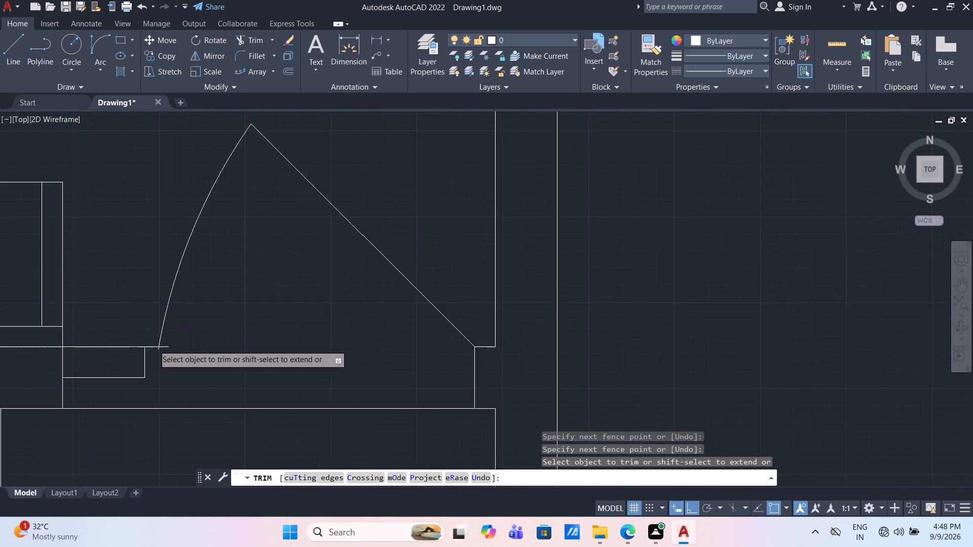
drag(192, 338, 187, 343)
click(173, 364)
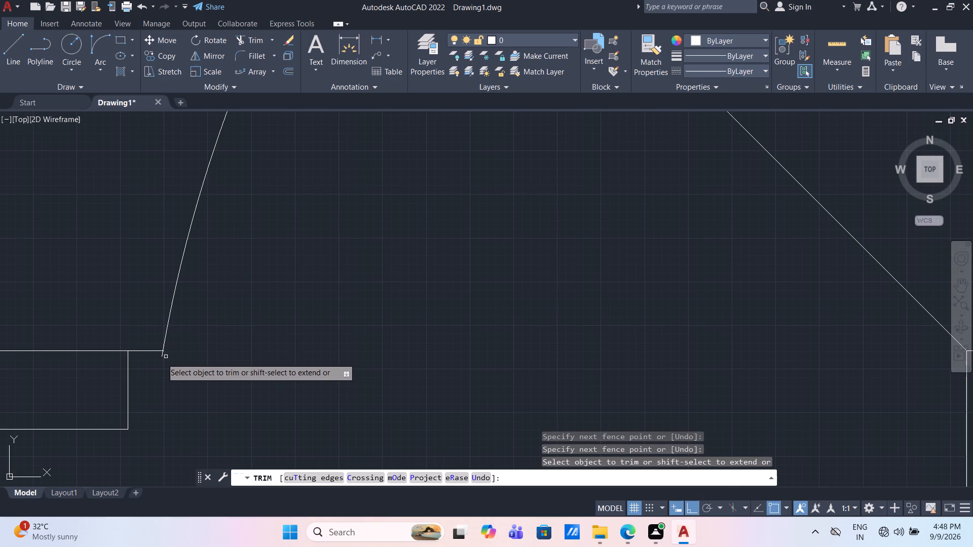
click(163, 355)
scroll(275, 345, down, 5)
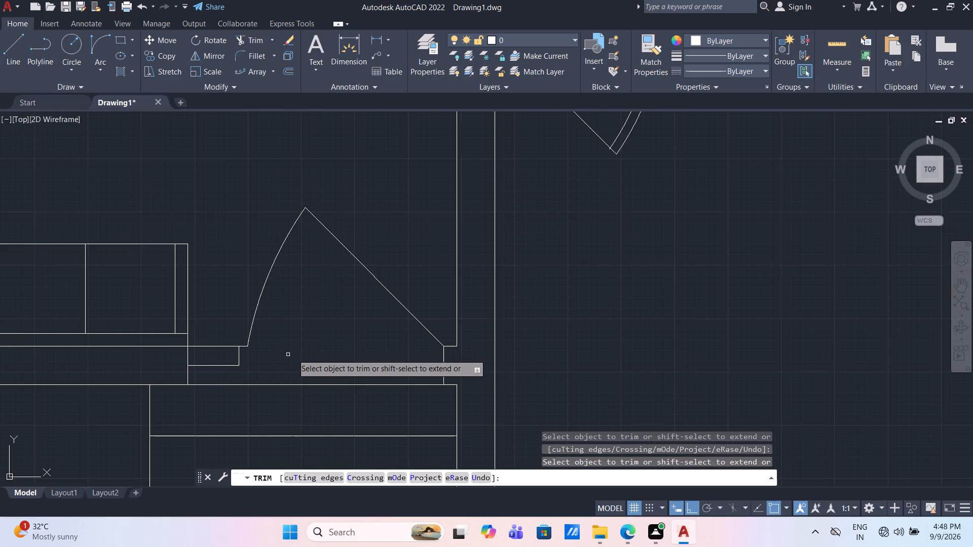
Trim away the adjoining room 3' door's outer swing arc and the leaf and inner arc ends beyond their intersection.
scroll(293, 353, down, 2)
scroll(435, 279, up, 4)
middle_drag(423, 242, 423, 243)
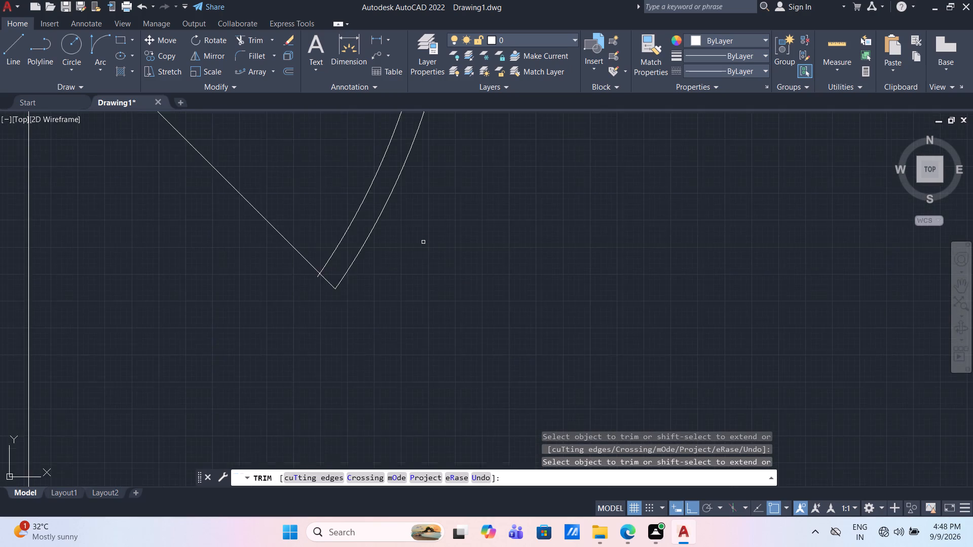
middle_drag(423, 243, 338, 381)
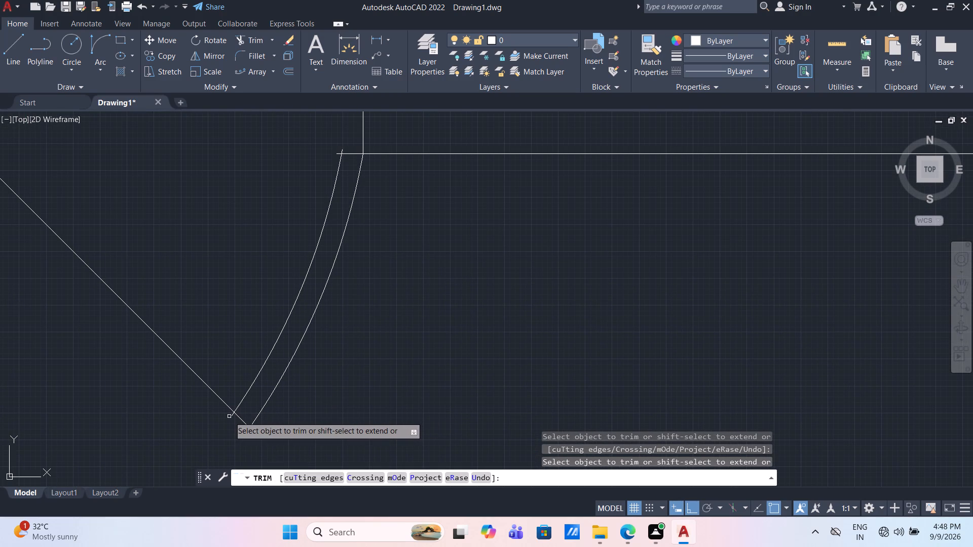
click(231, 416)
click(236, 420)
click(289, 412)
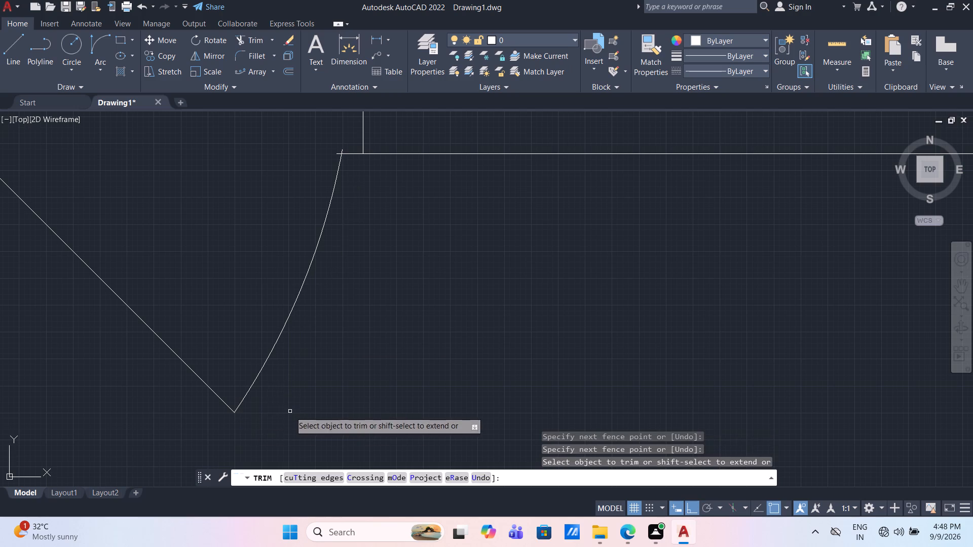
Trim the overhanging ends of the adjoining room 3' door's inner arc and short horizontal line near the east jamb.
scroll(359, 294, down, 2)
scroll(356, 238, up, 5)
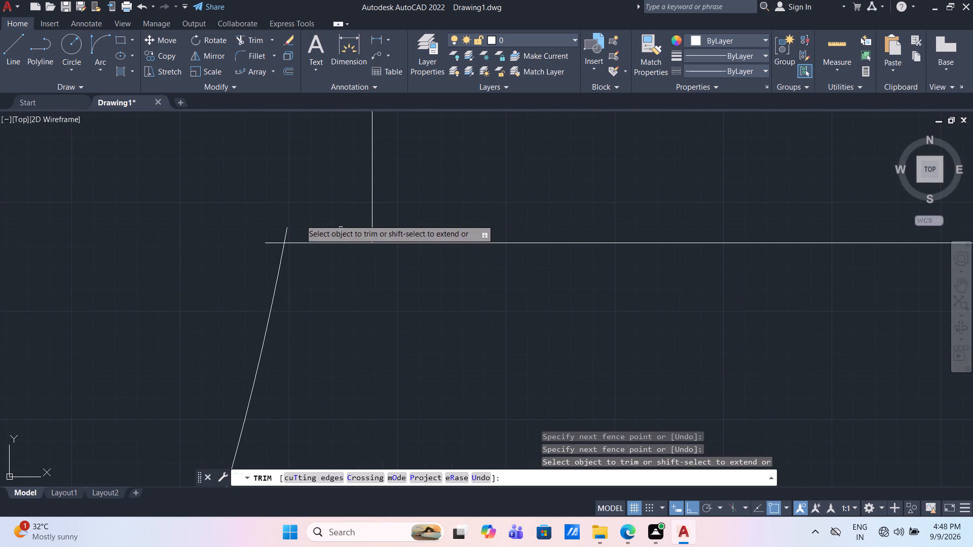
click(292, 231)
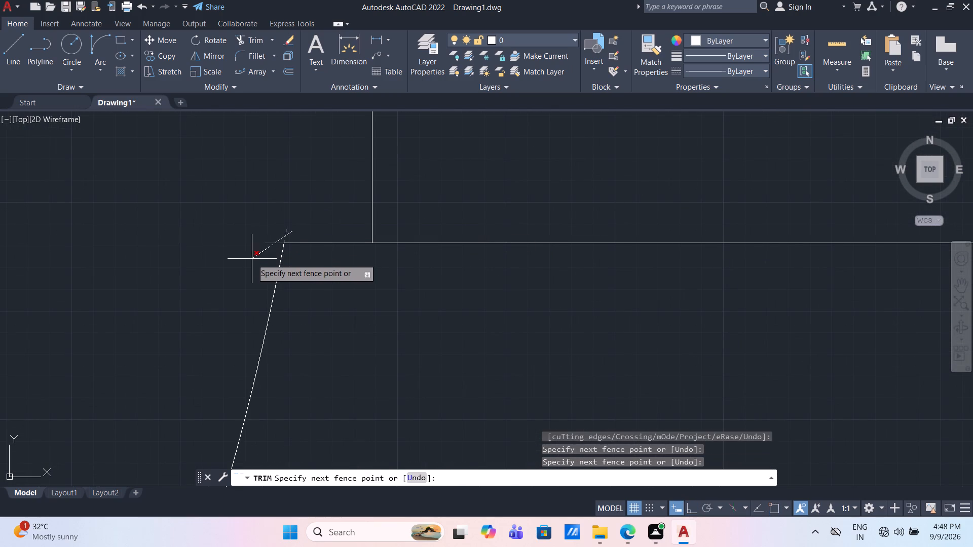
click(252, 259)
Trim away the lower small east room door's outer swing arc and the leaf and inner arc ends beyond their intersection.
scroll(262, 241, down, 4)
middle_drag(355, 167, 269, 389)
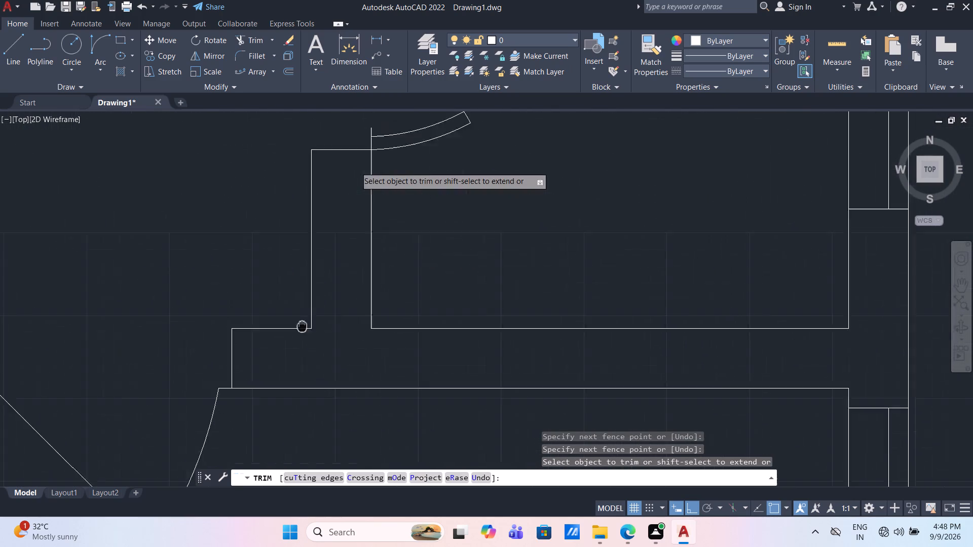
middle_drag(269, 389, 259, 409)
scroll(339, 259, up, 2)
middle_drag(368, 267, 340, 396)
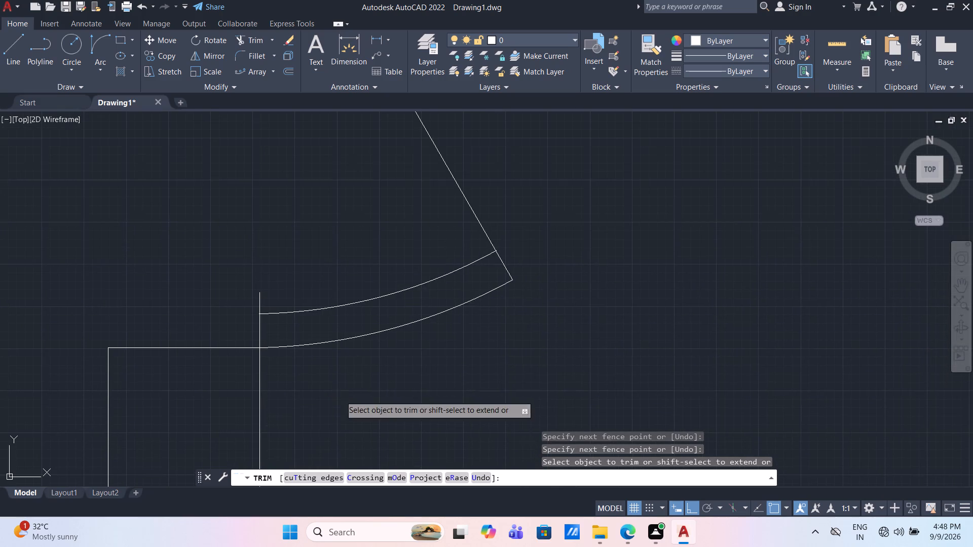
scroll(473, 242, up, 2)
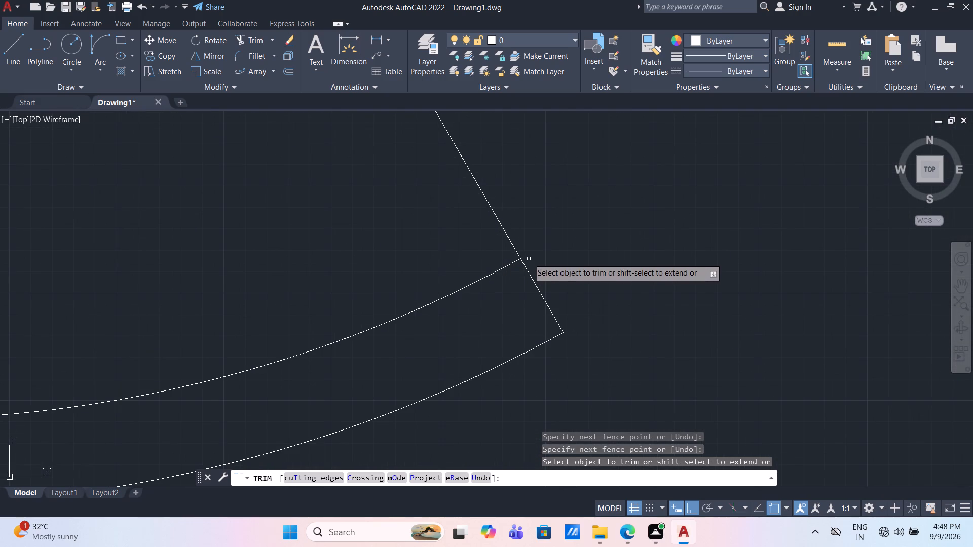
click(523, 257)
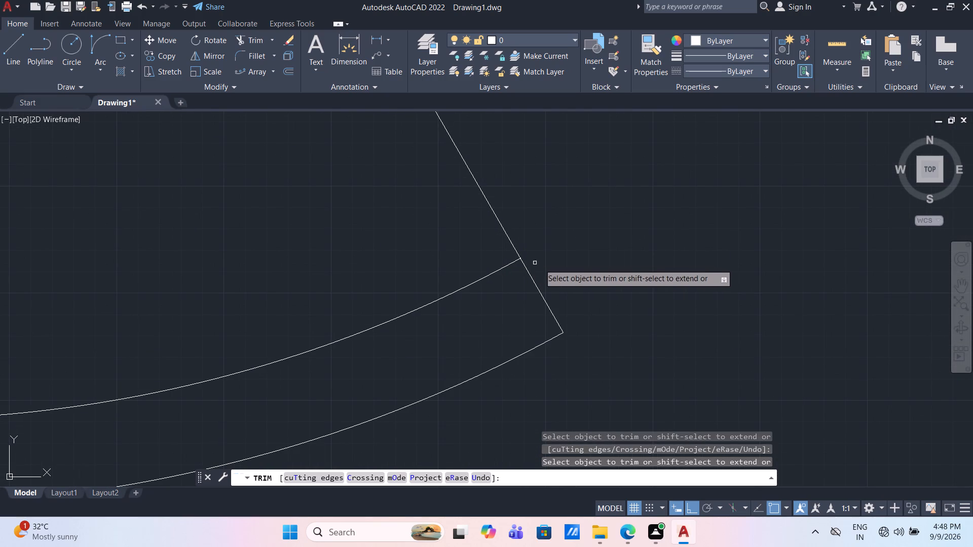
click(550, 263)
click(528, 379)
scroll(346, 418, down, 2)
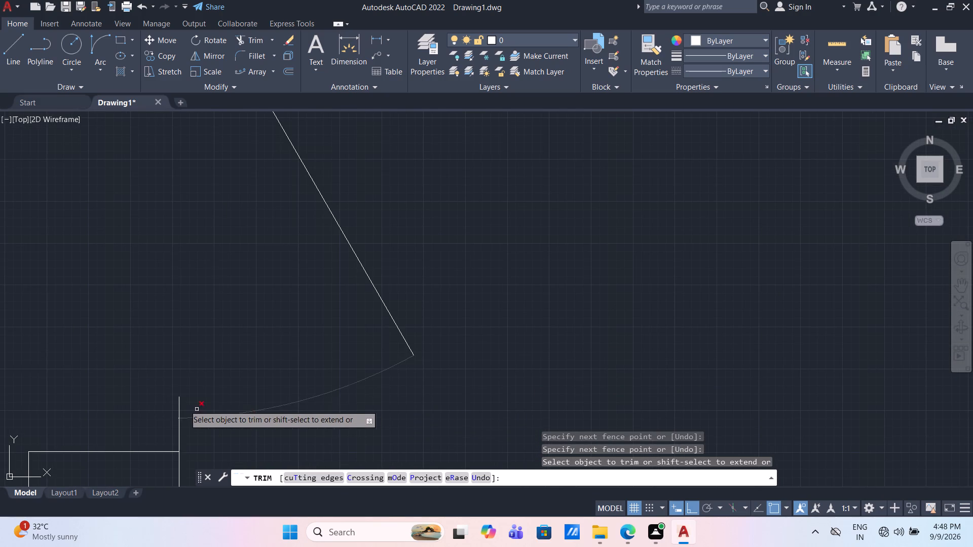
Trim the overhanging ends of the same door's short vertical line and inner arc where they cross near the south jamb.
click(193, 405)
click(177, 405)
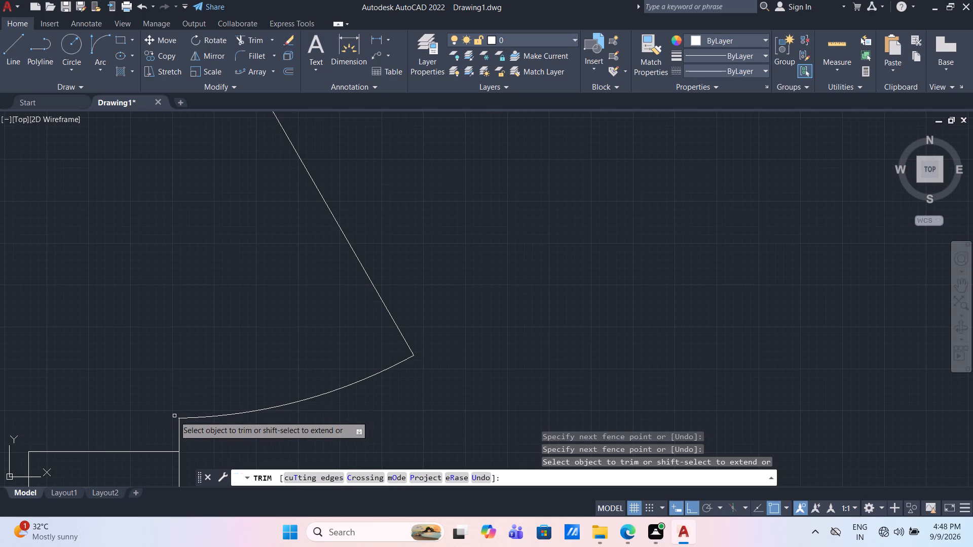
scroll(174, 416, up, 2)
click(181, 420)
scroll(238, 324, down, 3)
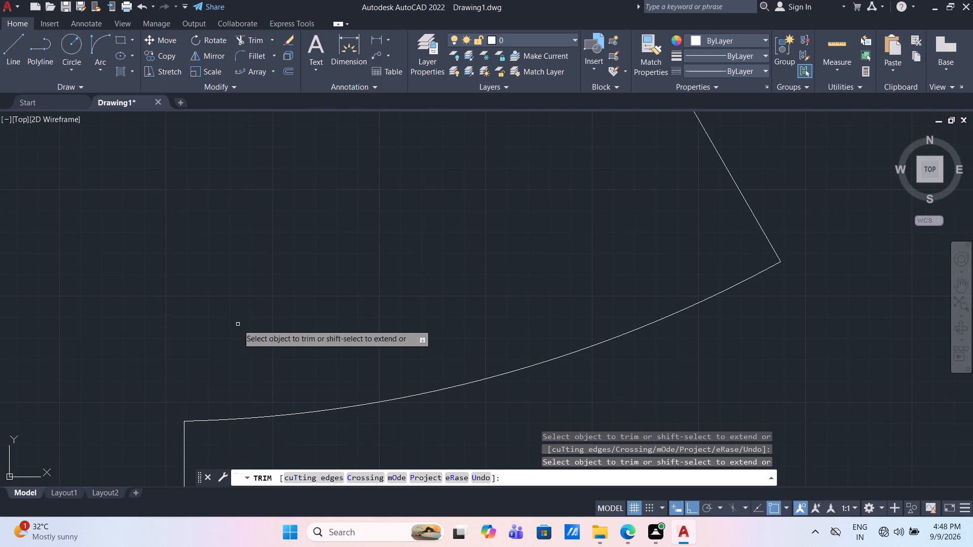
scroll(238, 324, down, 5)
scroll(306, 226, down, 4)
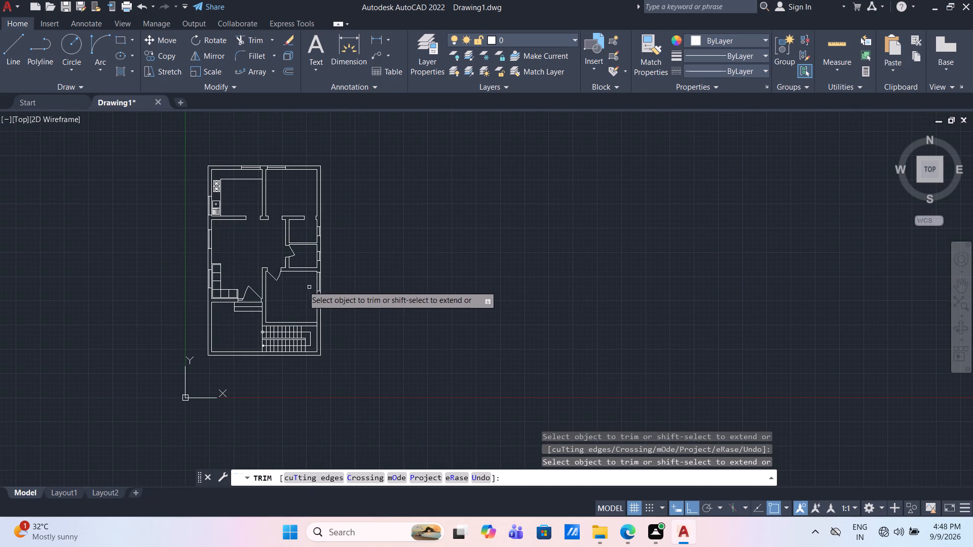
key(Escape)
With Ortho off, draw a 2'6" door leaf at 140° from the lower east jamb corner of the upper small room's north opening, sloping down into the room.
scroll(284, 231, up, 3)
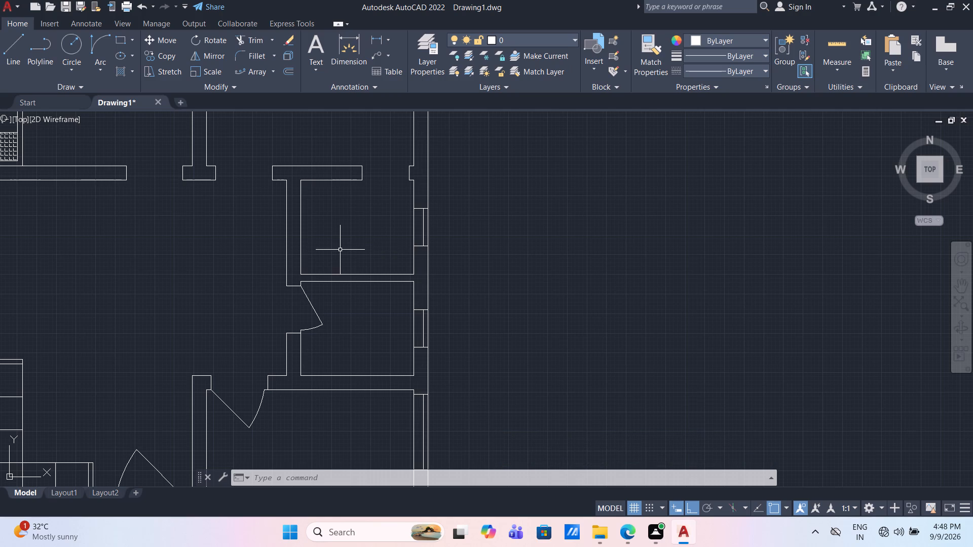
scroll(403, 193, up, 2)
middle_drag(393, 194, 358, 305)
click(14, 46)
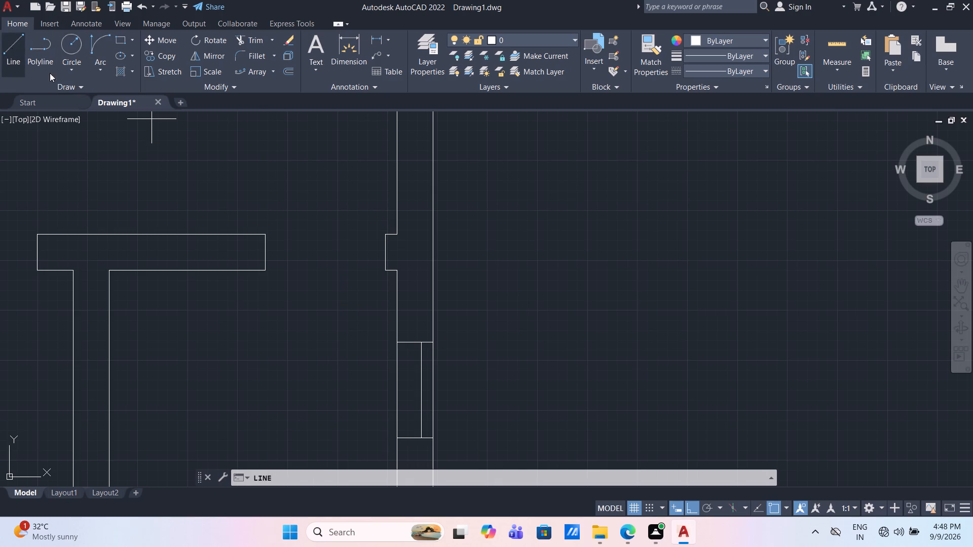
click(384, 270)
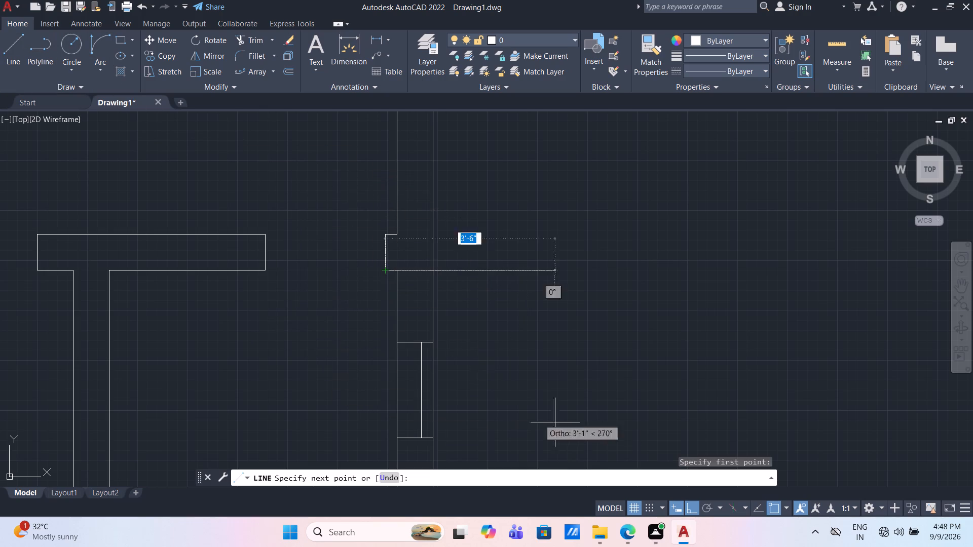
click(693, 513)
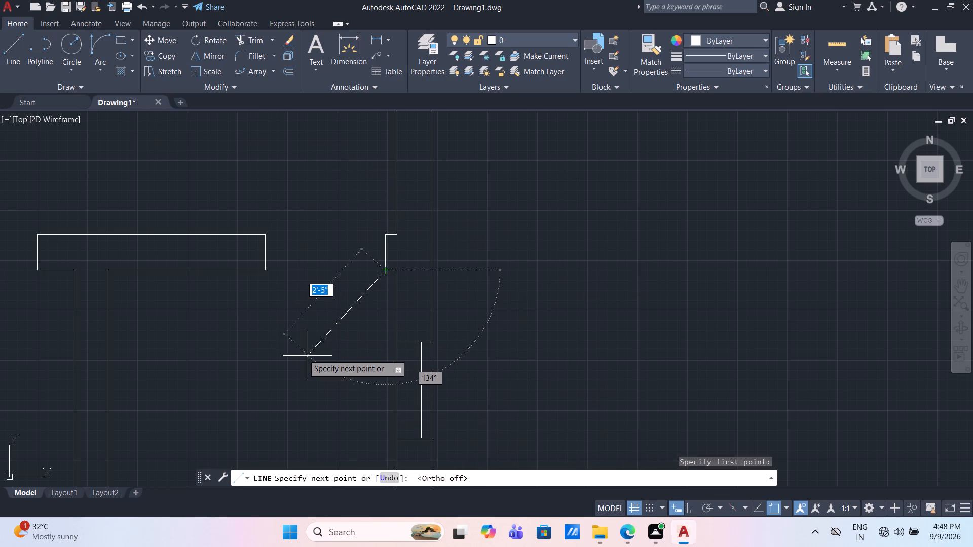
text(6'6)
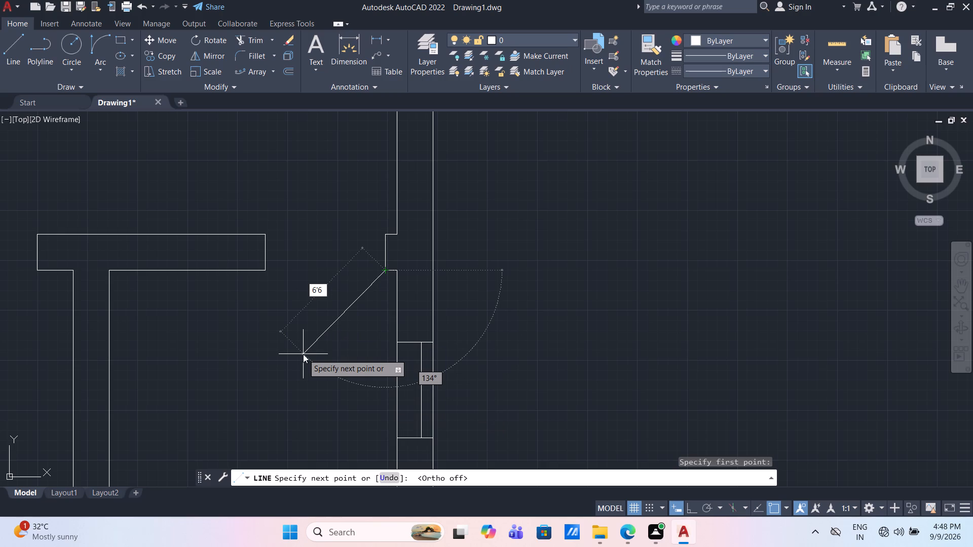
key(BackSpace)
key(BackSpace)
key(BackSpace)
text(2'6")
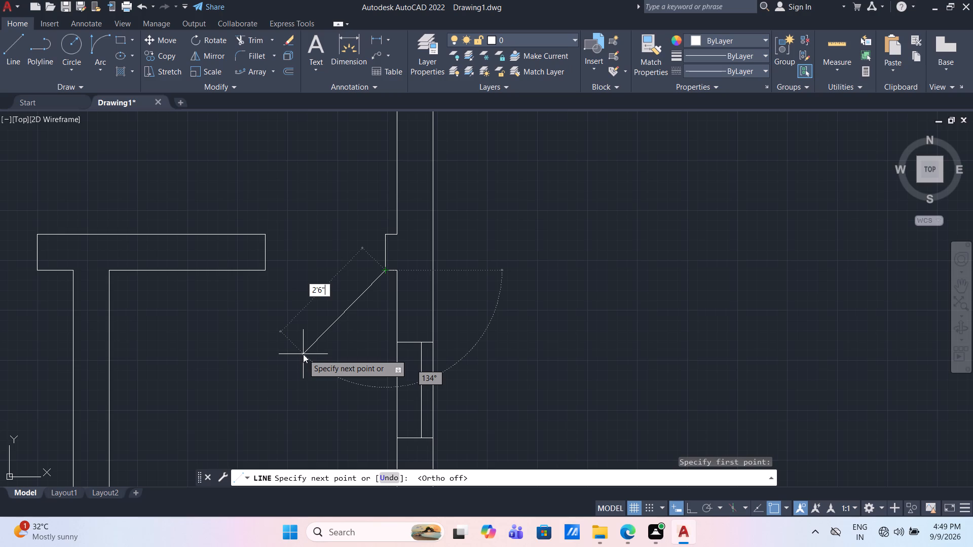
key(Tab)
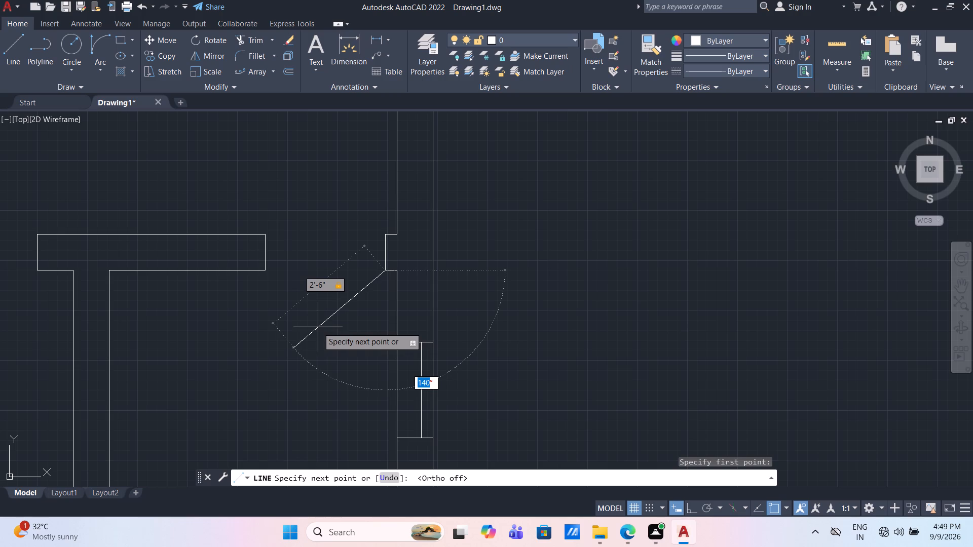
text(140)
key(Return)
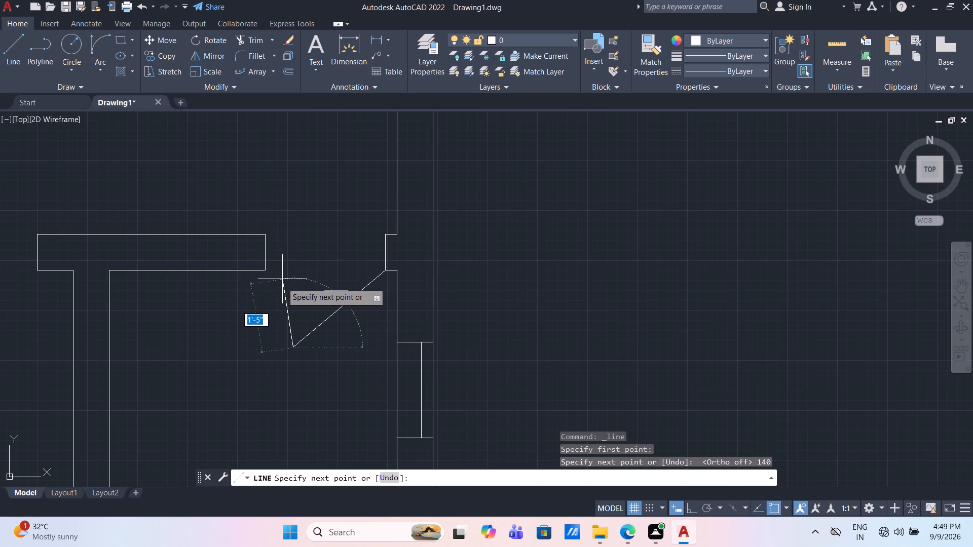
key(Escape)
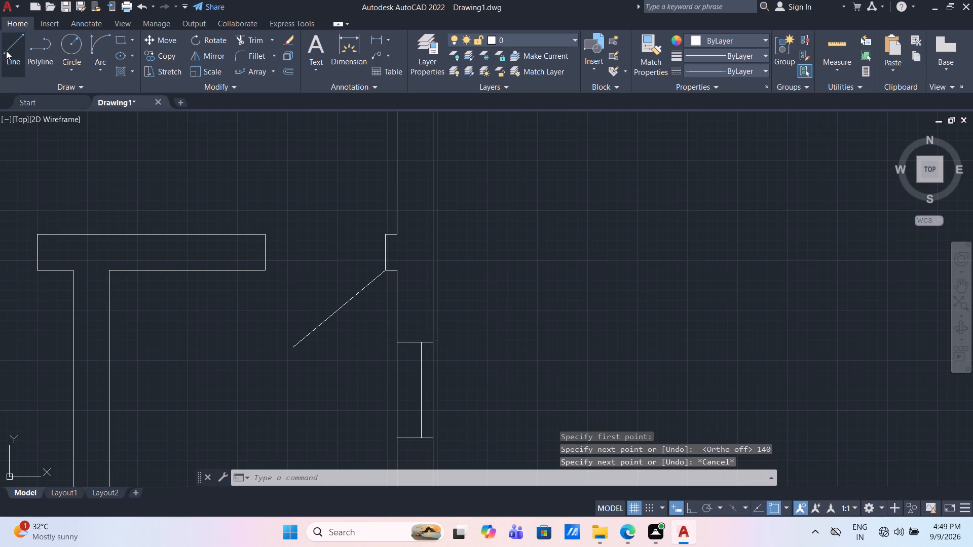
Draw a 2" horizontal line eastward from the lower corner of the same opening's west jamb.
click(16, 54)
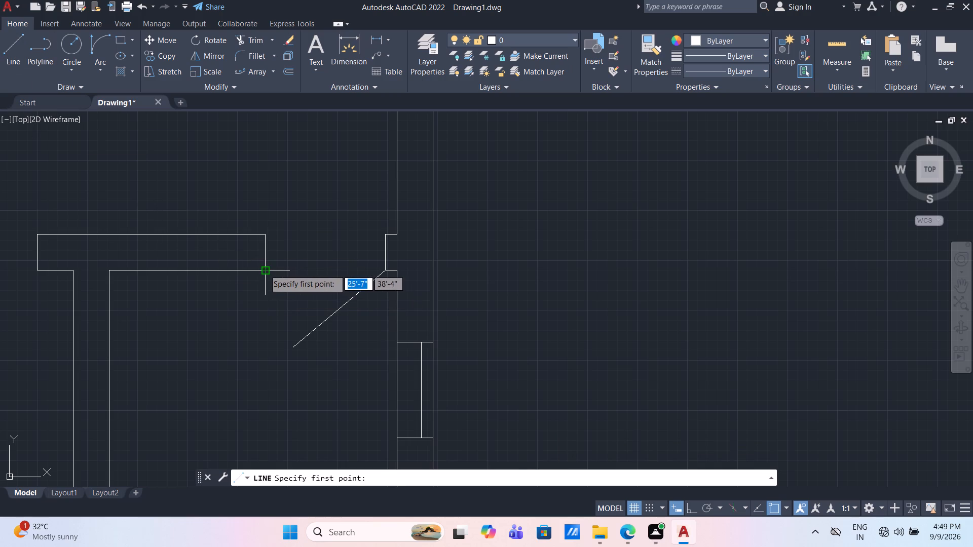
click(265, 269)
text(2")
key(Return)
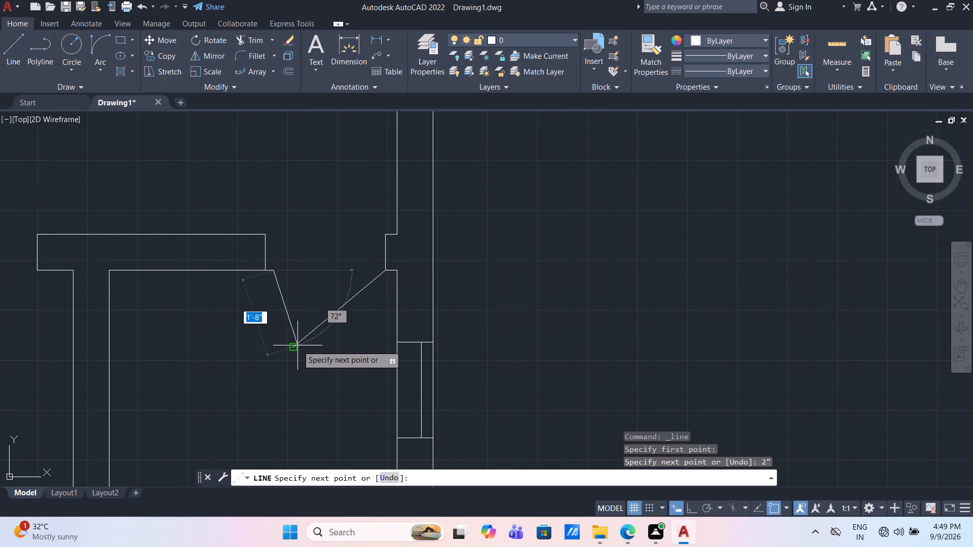
key(Escape)
Draw the door's swing arc from the 2" line's end to the leaf tip, with a near-vertical downward start direction.
click(105, 41)
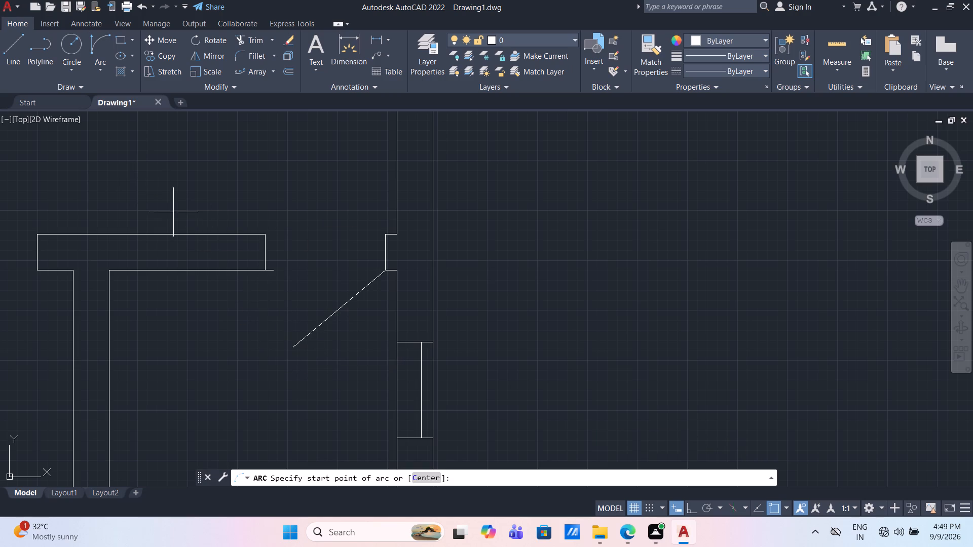
click(274, 269)
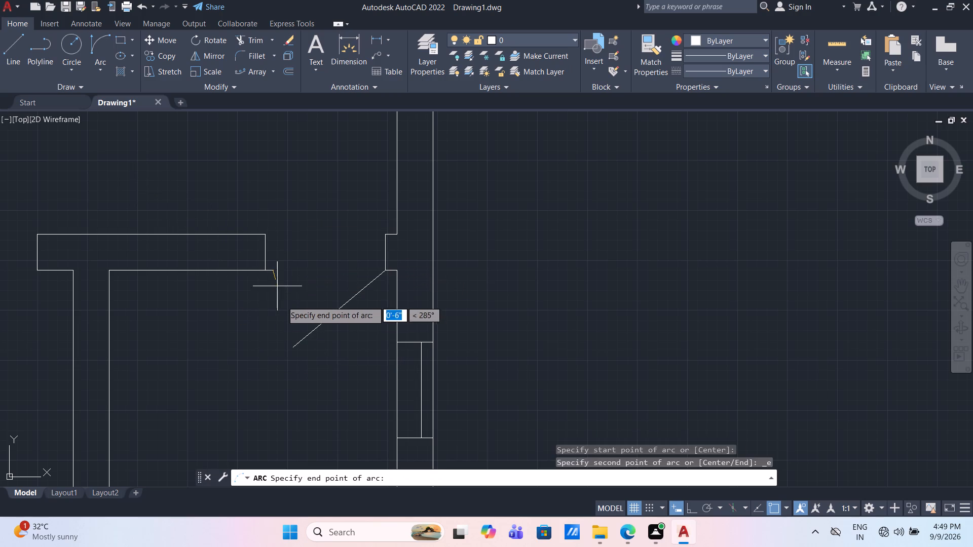
click(293, 345)
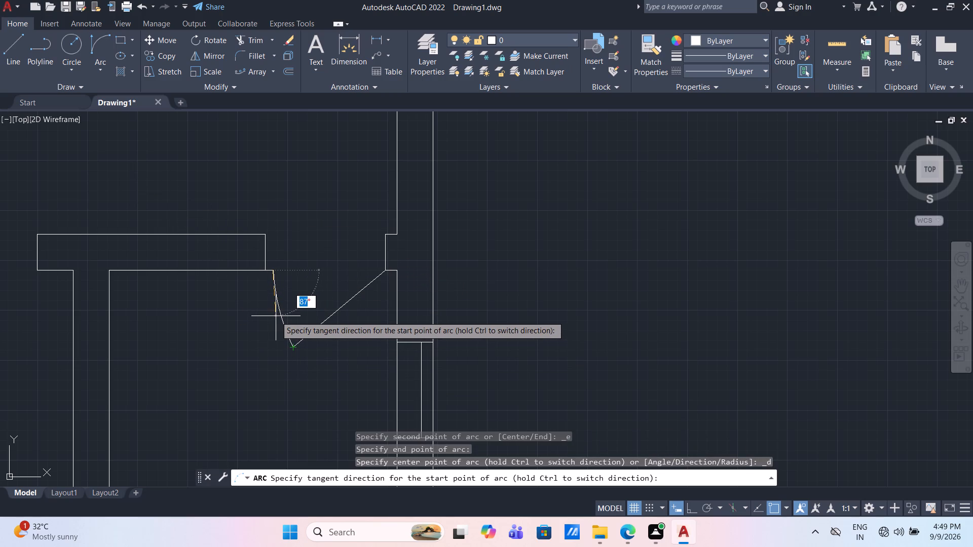
click(273, 318)
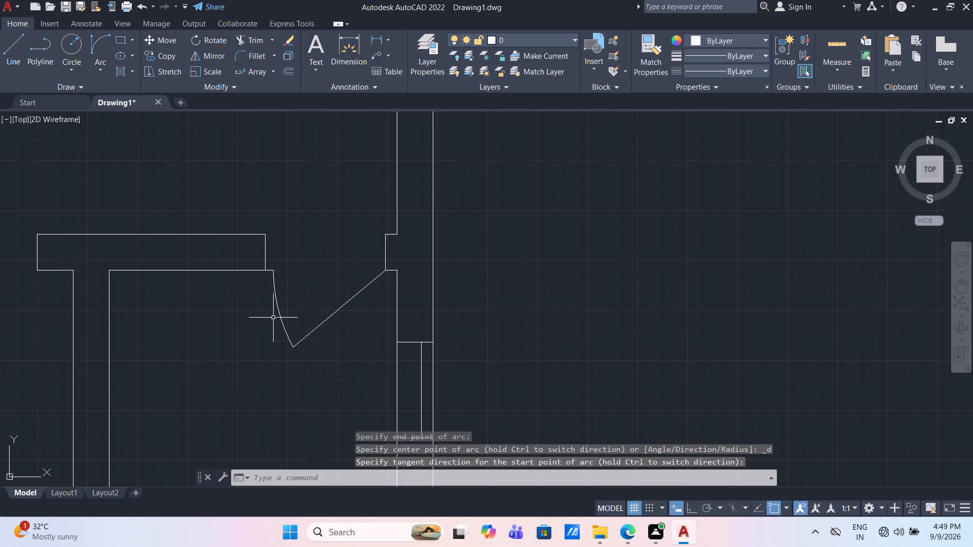
Draw a 3' door leaf at 45° from the upper west jamb corner of the northeast room's south opening.
scroll(336, 227, down, 1)
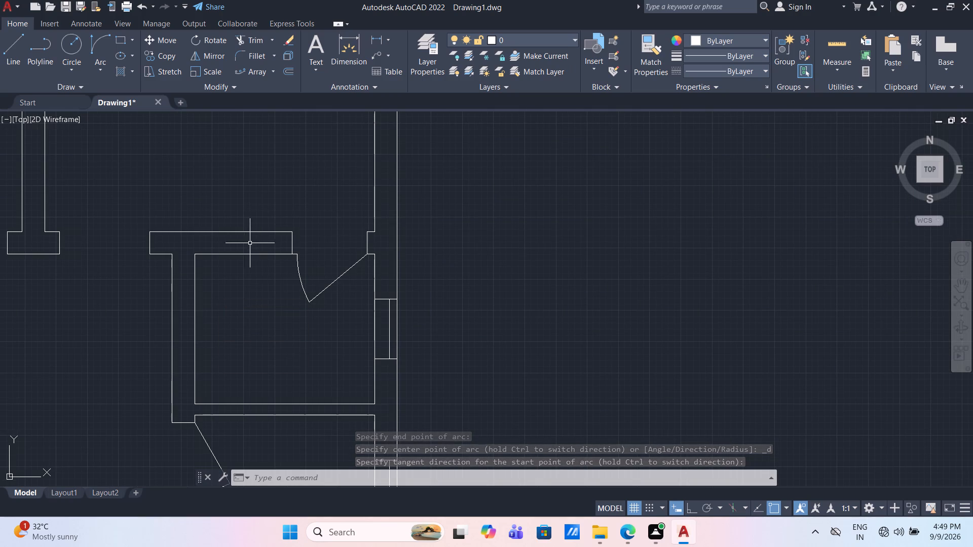
middle_drag(122, 252, 160, 249)
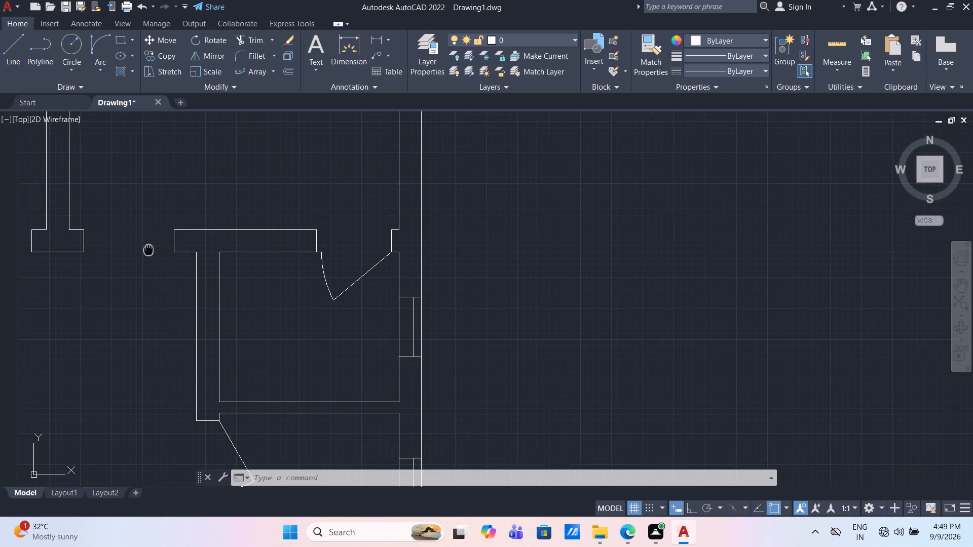
middle_drag(160, 249, 218, 295)
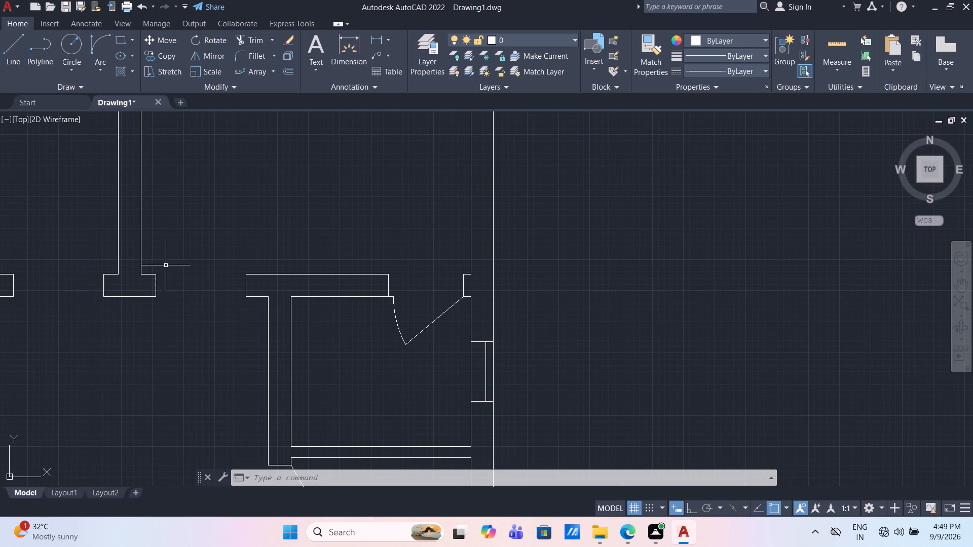
scroll(180, 280, up, 1)
scroll(180, 280, down, 2)
middle_drag(158, 314, 210, 327)
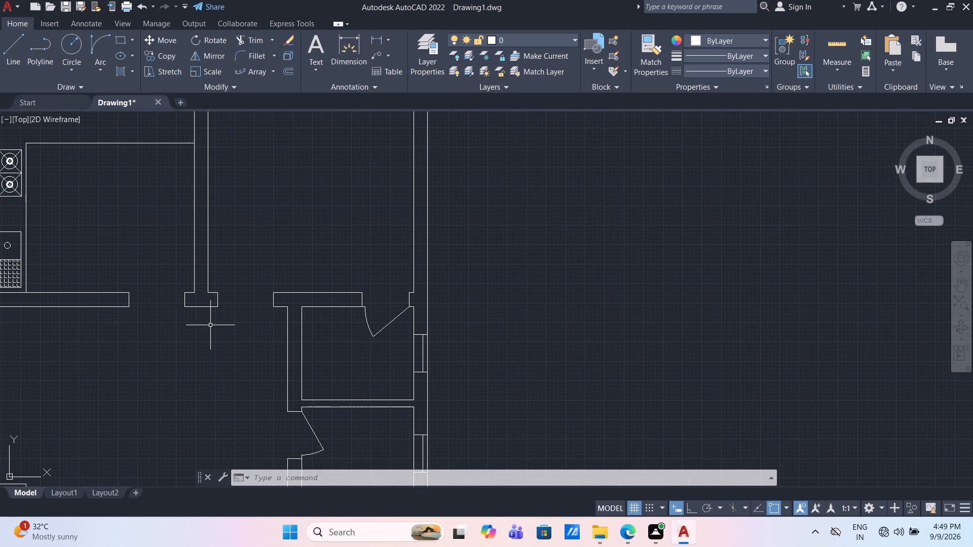
click(23, 49)
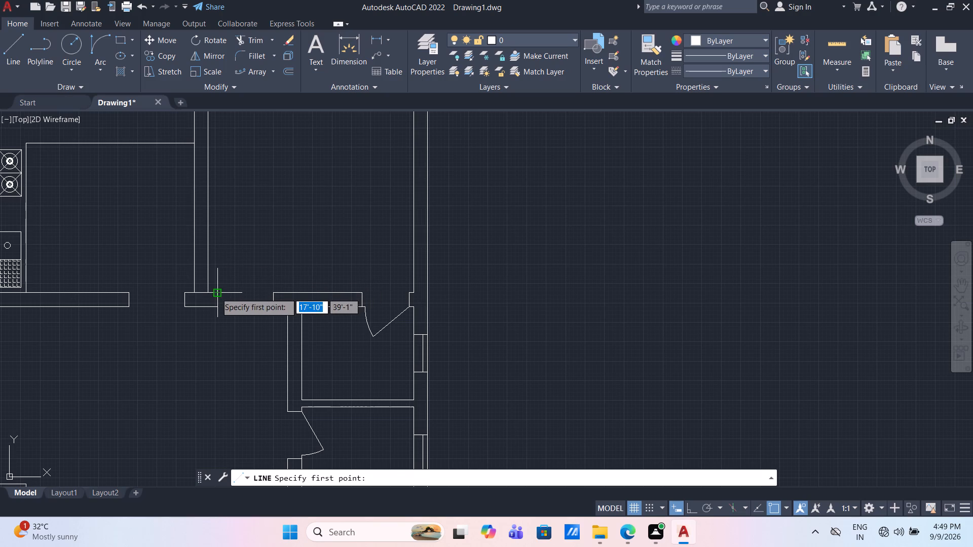
click(216, 293)
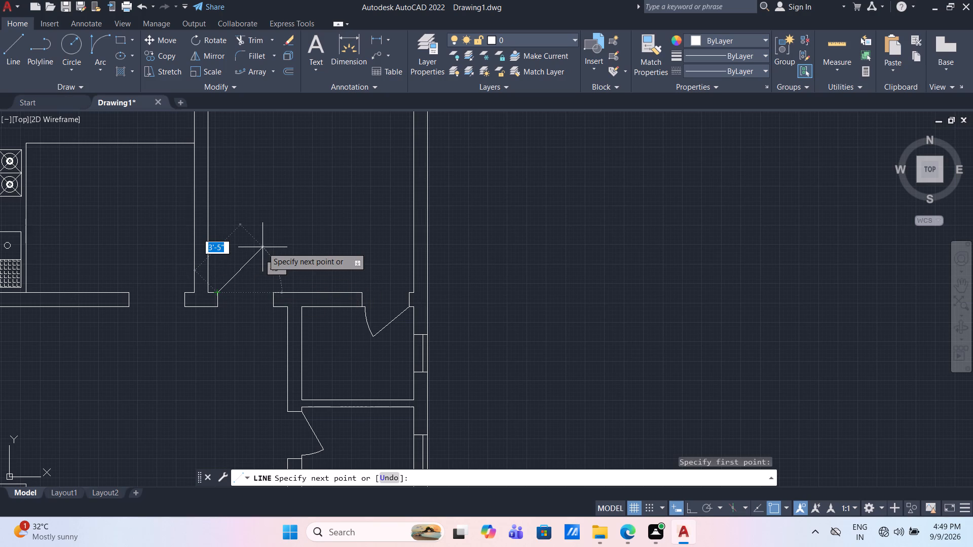
text(3')
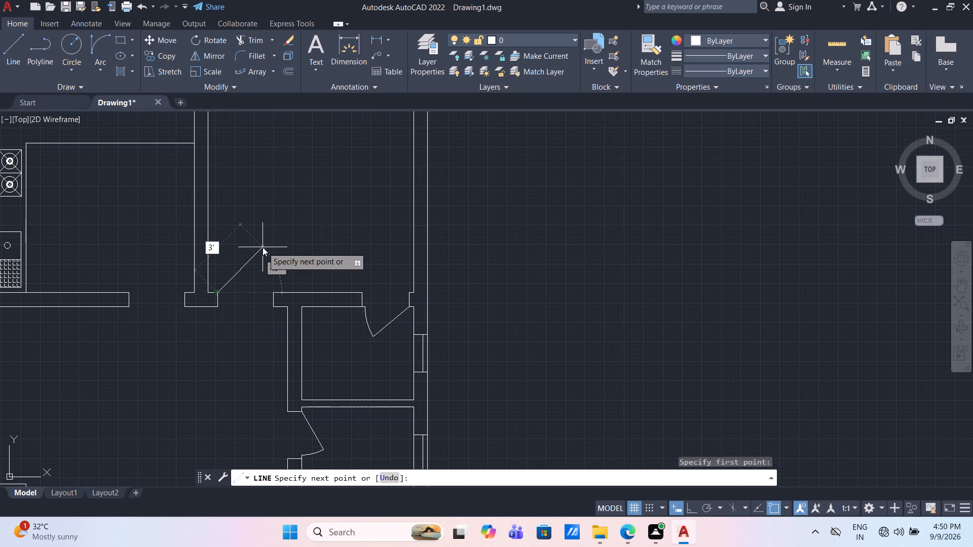
key(shift+less)
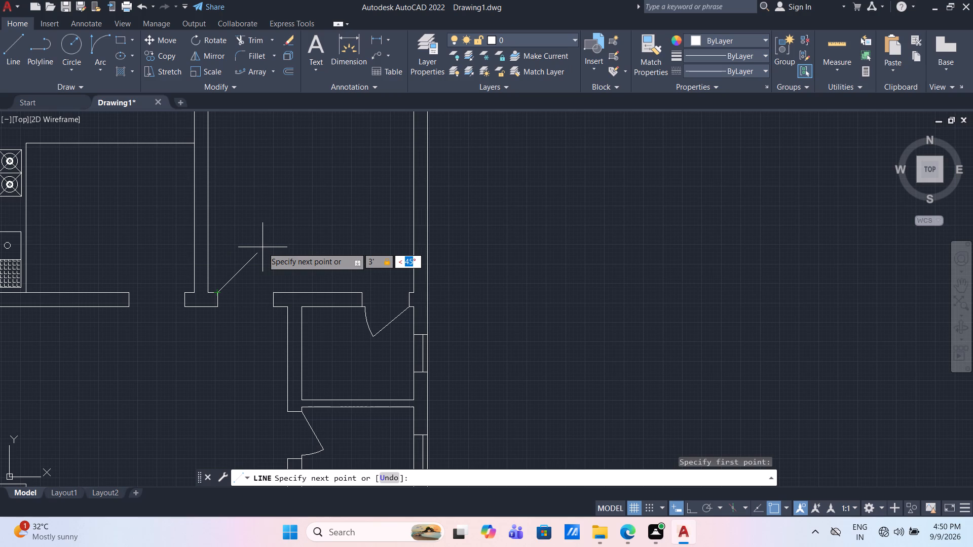
text(45)
key(Return)
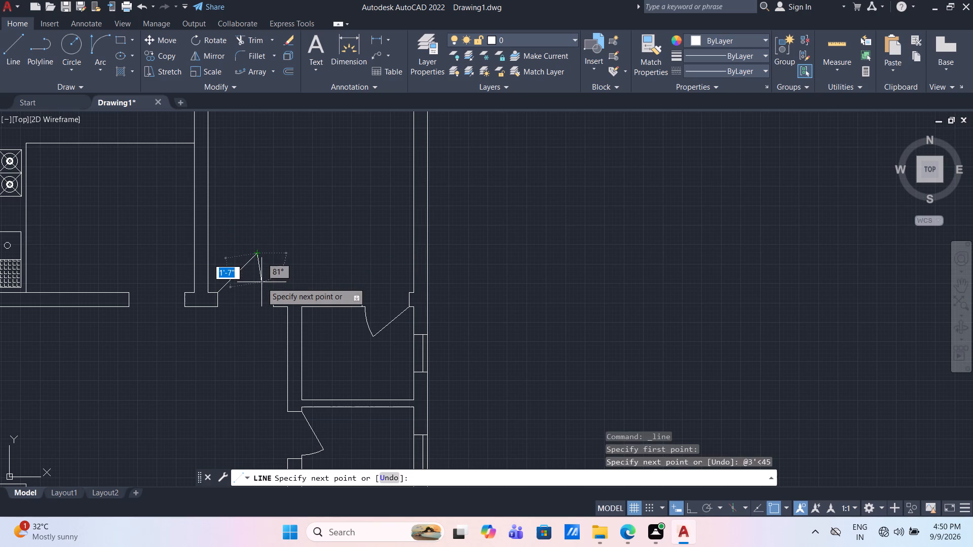
key(Escape)
Draw a 2" horizontal line westward from the upper corner of the east jamb of the northeast room's south opening.
click(14, 50)
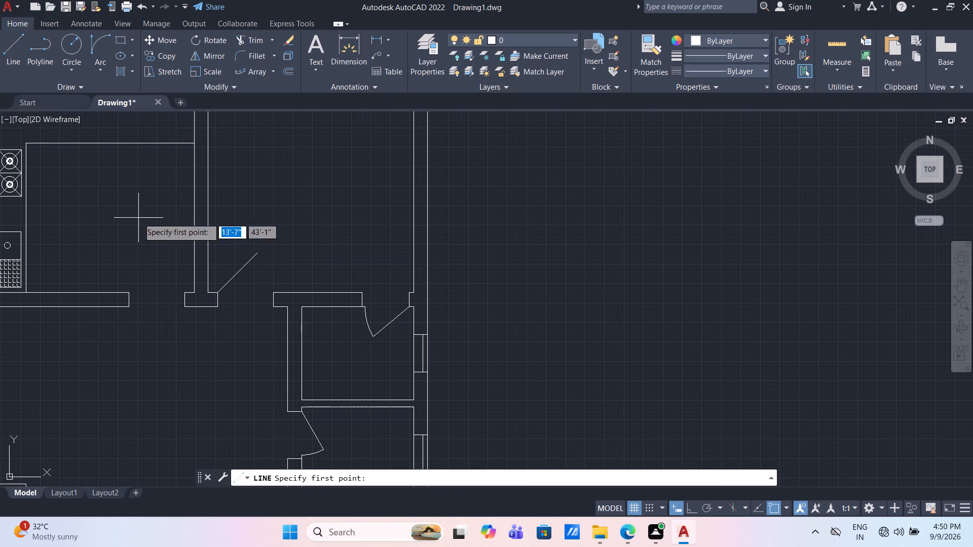
scroll(273, 292, up, 2)
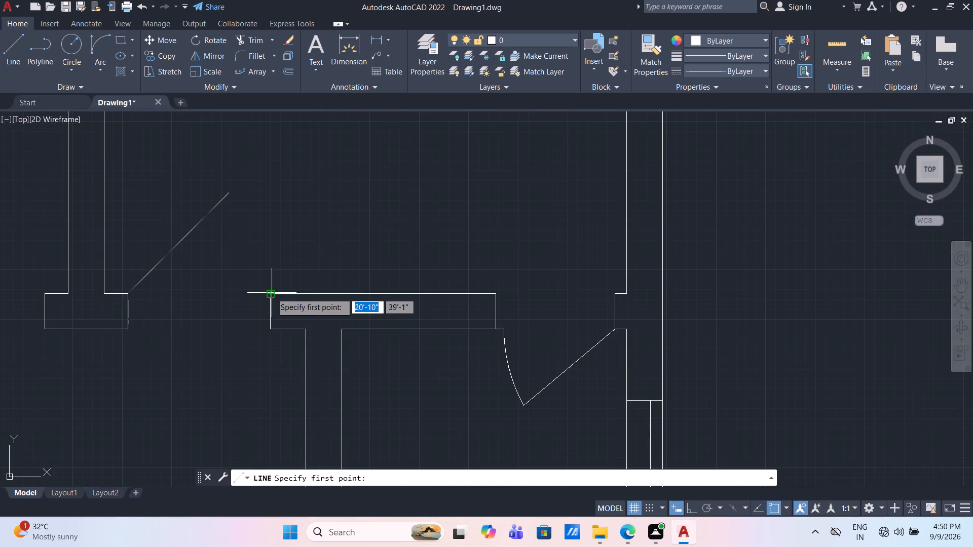
click(272, 293)
text(2")
key(Return)
key(Escape)
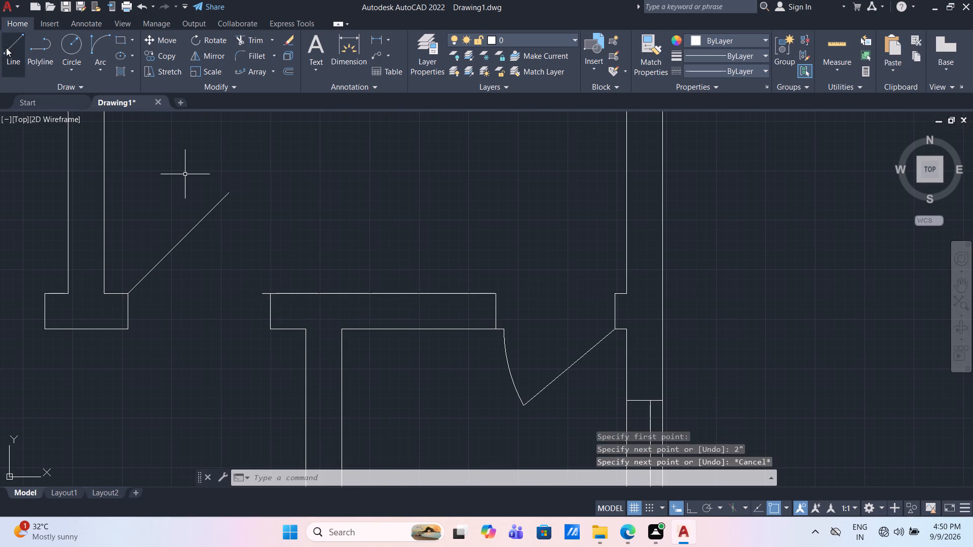
Draw the door's swing arc from the leaf tip to the 2" line's west end, with a start direction sloping down to the east.
click(92, 44)
click(225, 192)
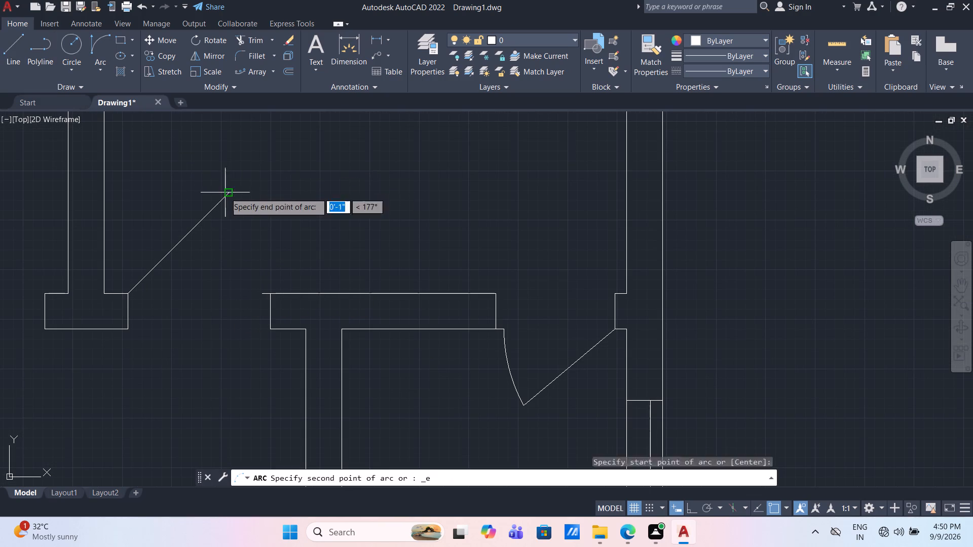
click(261, 297)
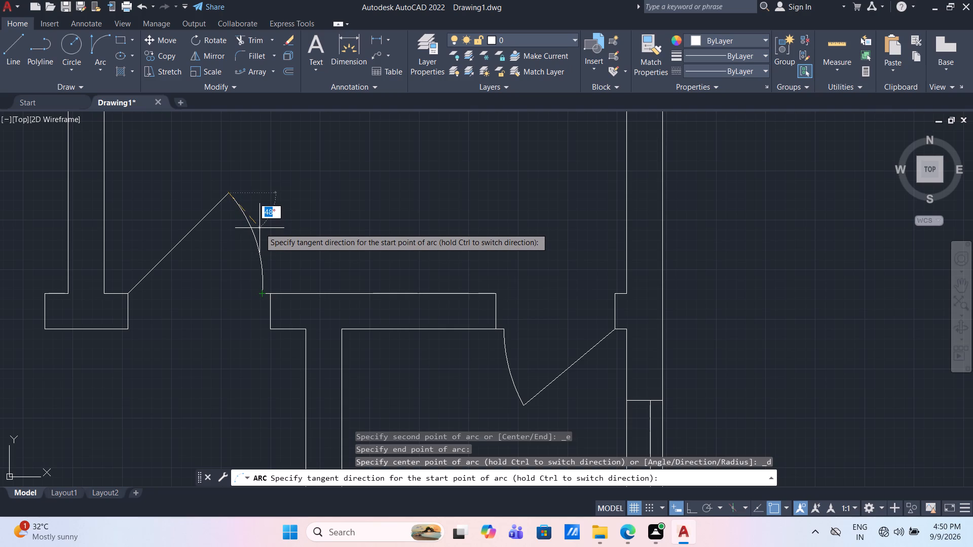
click(257, 227)
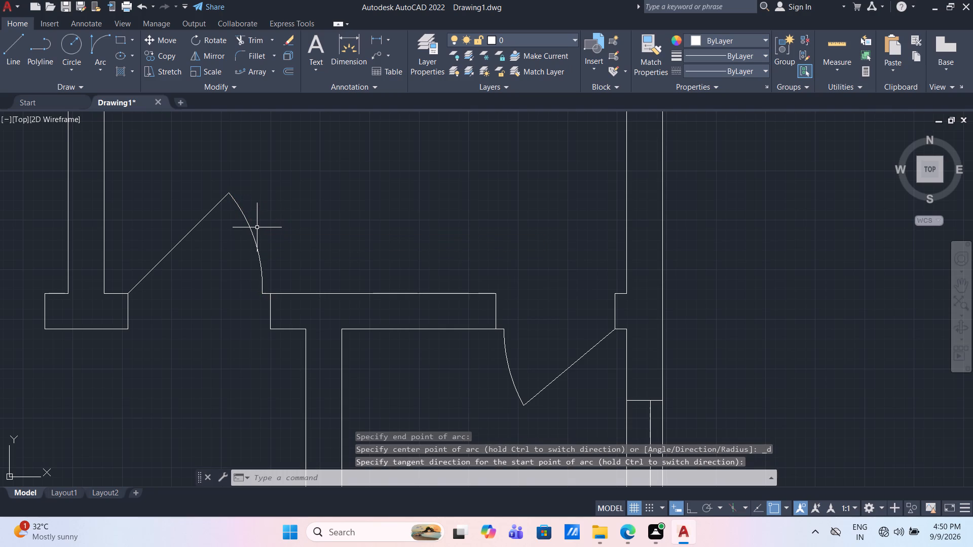
Review the doors and openings across the floor plan, from the staircase up to the kitchen and northeast room.
scroll(346, 227, down, 2)
scroll(315, 319, down, 1)
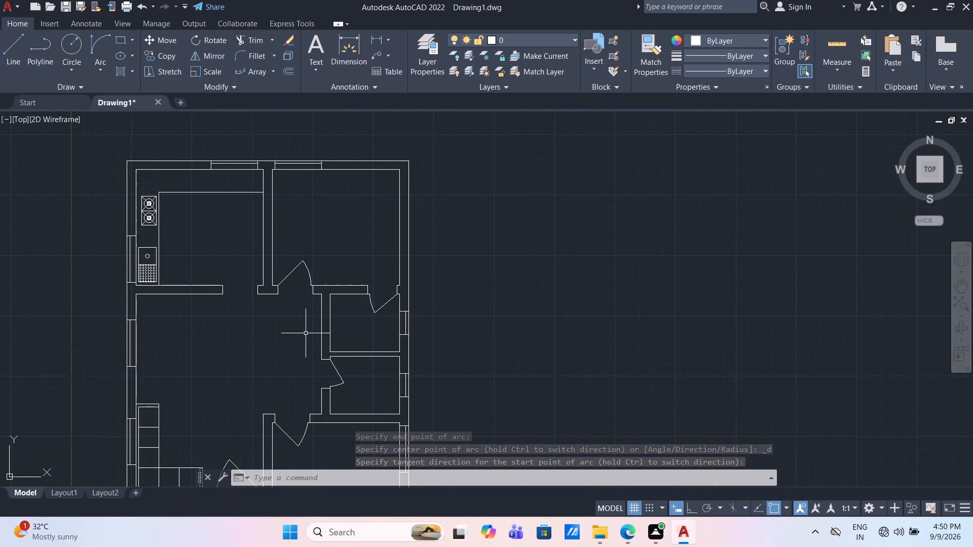
scroll(305, 333, down, 1)
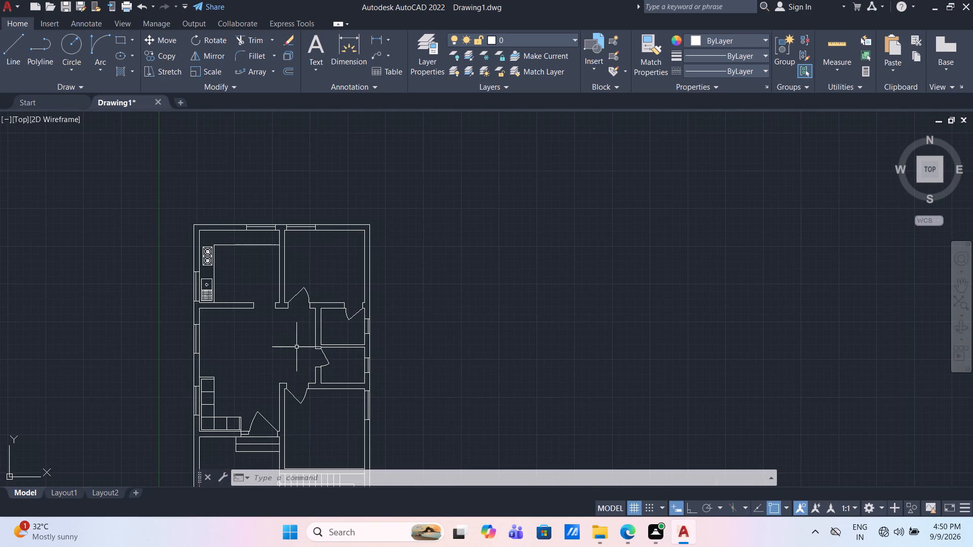
middle_drag(324, 437, 306, 303)
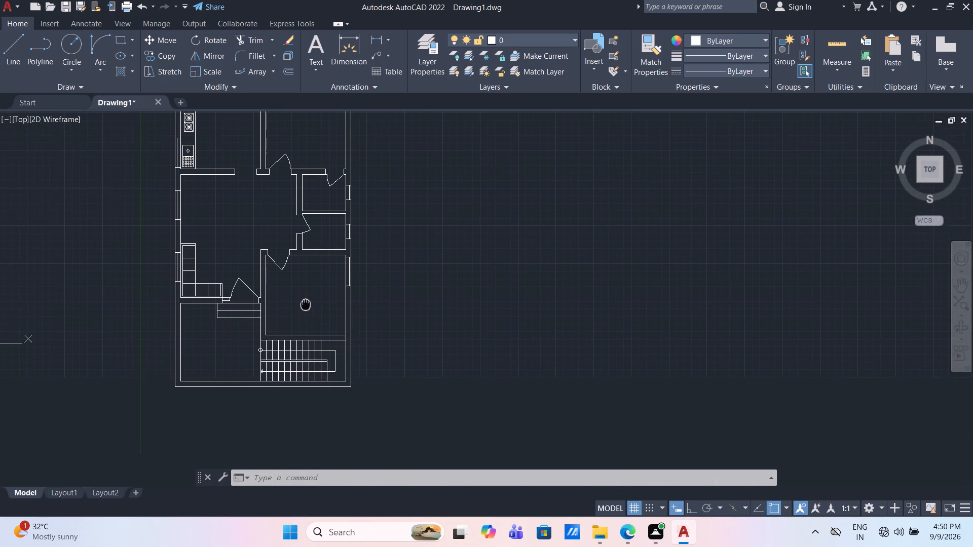
middle_drag(306, 303, 308, 312)
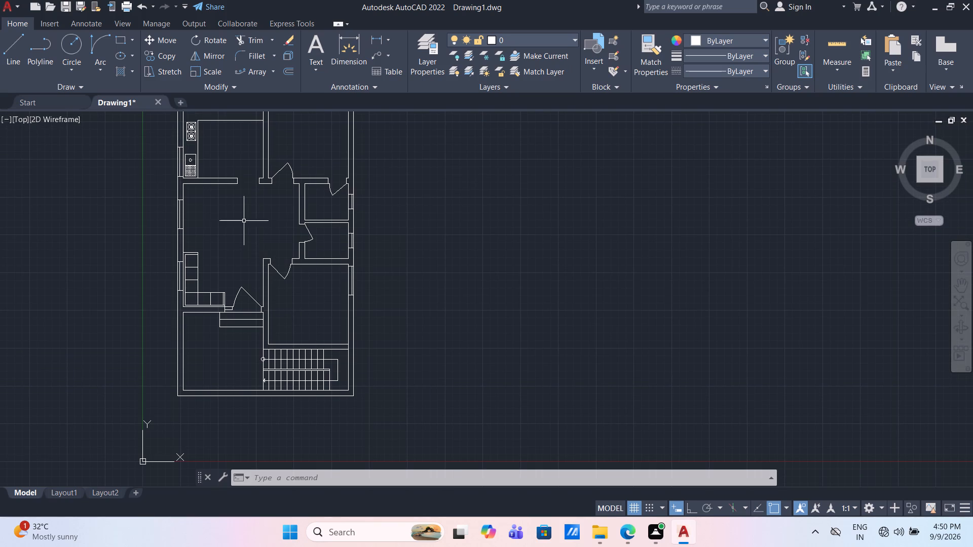
middle_drag(243, 219, 255, 267)
scroll(209, 150, up, 2)
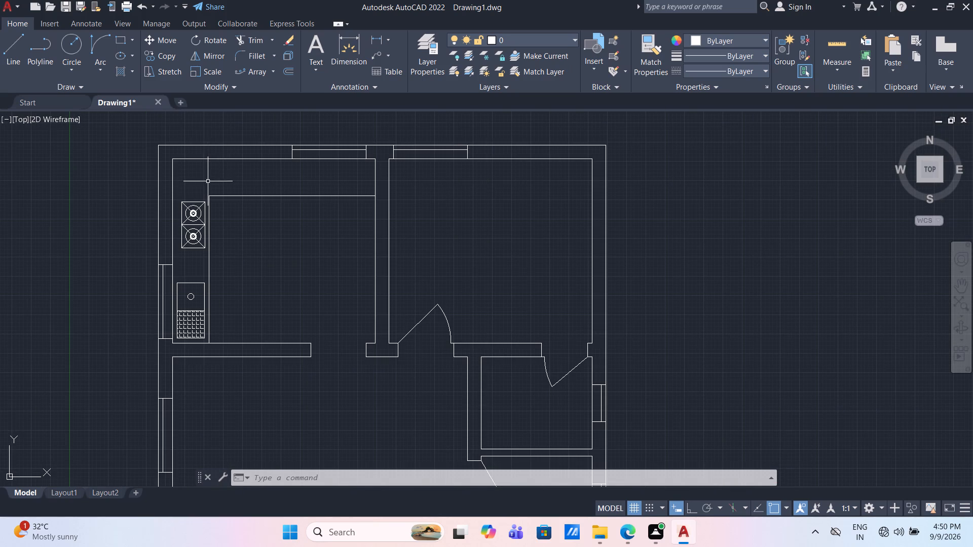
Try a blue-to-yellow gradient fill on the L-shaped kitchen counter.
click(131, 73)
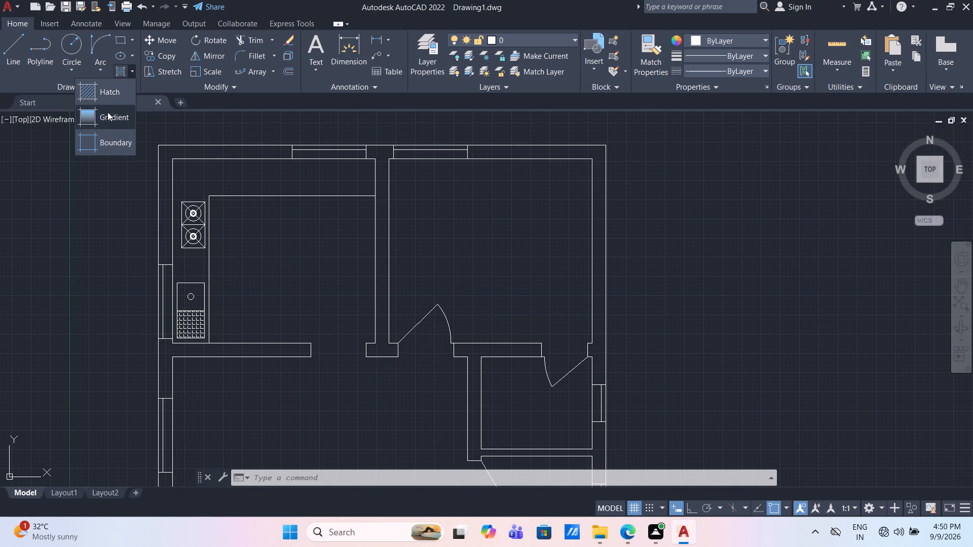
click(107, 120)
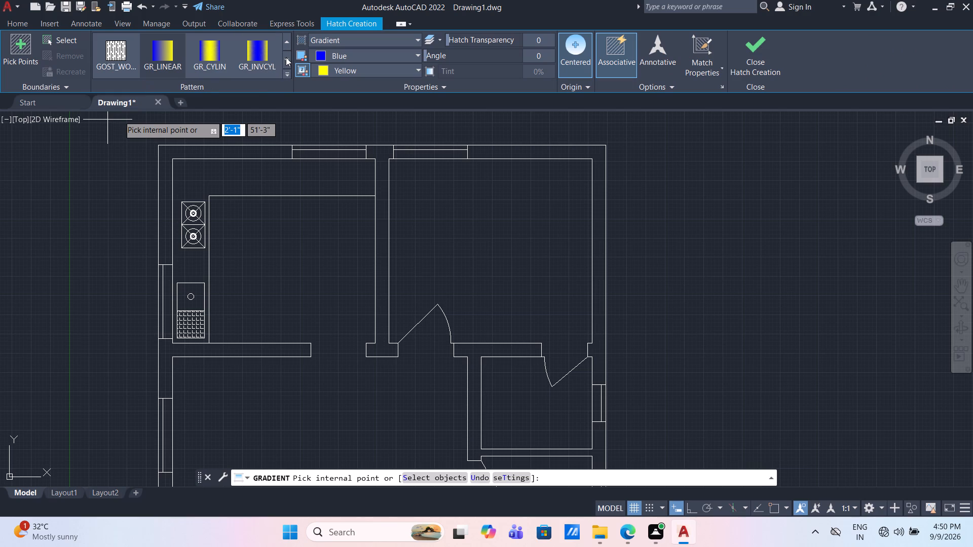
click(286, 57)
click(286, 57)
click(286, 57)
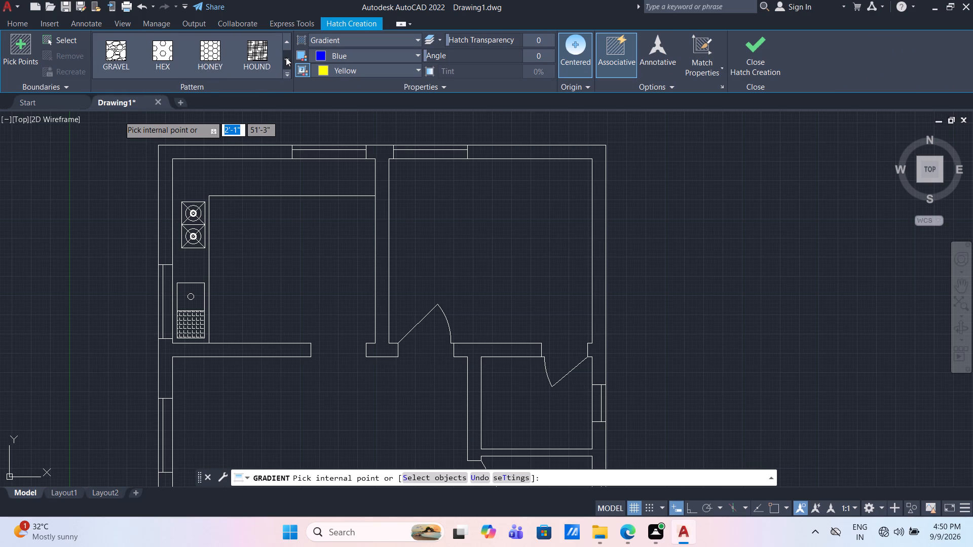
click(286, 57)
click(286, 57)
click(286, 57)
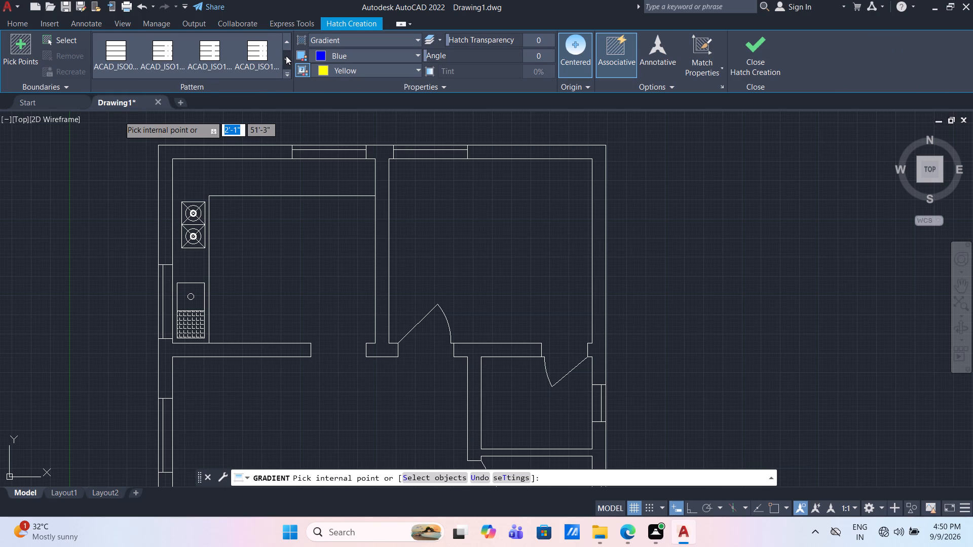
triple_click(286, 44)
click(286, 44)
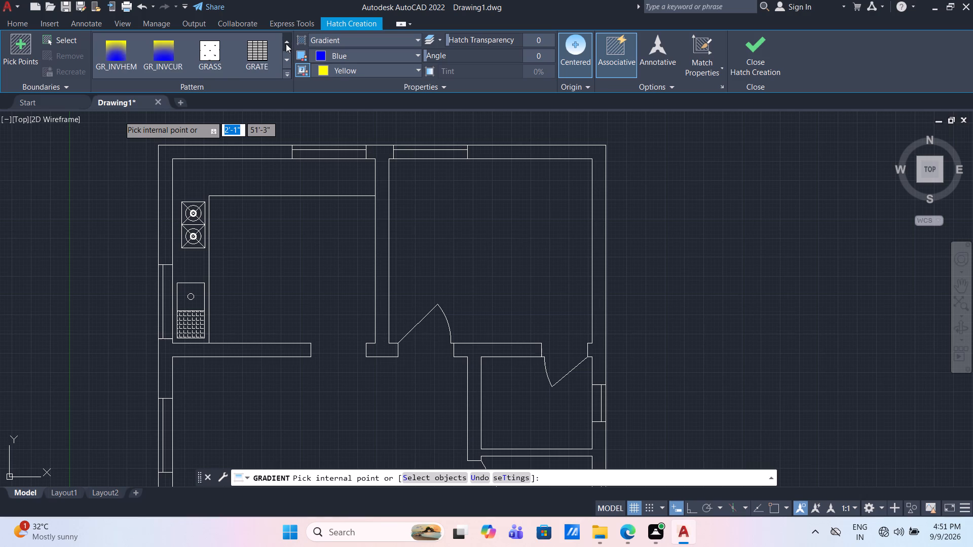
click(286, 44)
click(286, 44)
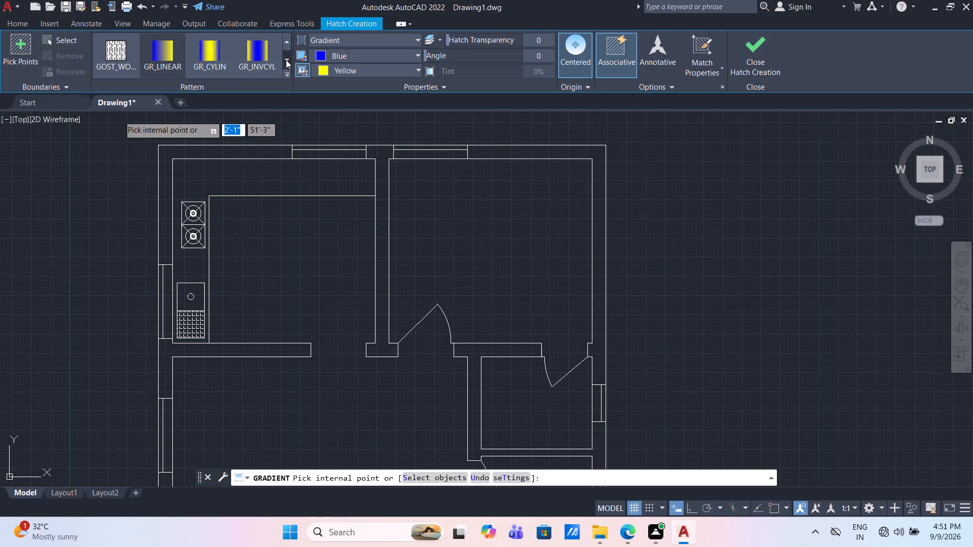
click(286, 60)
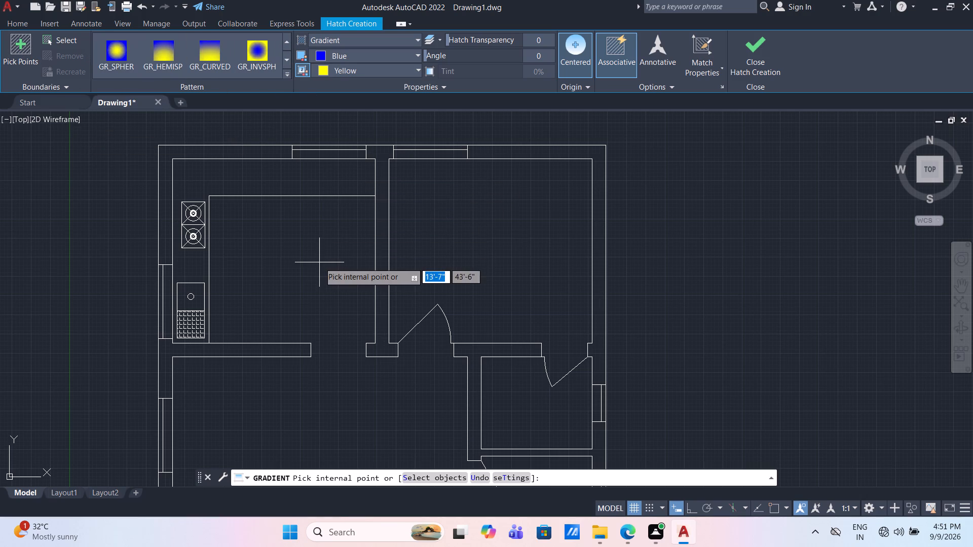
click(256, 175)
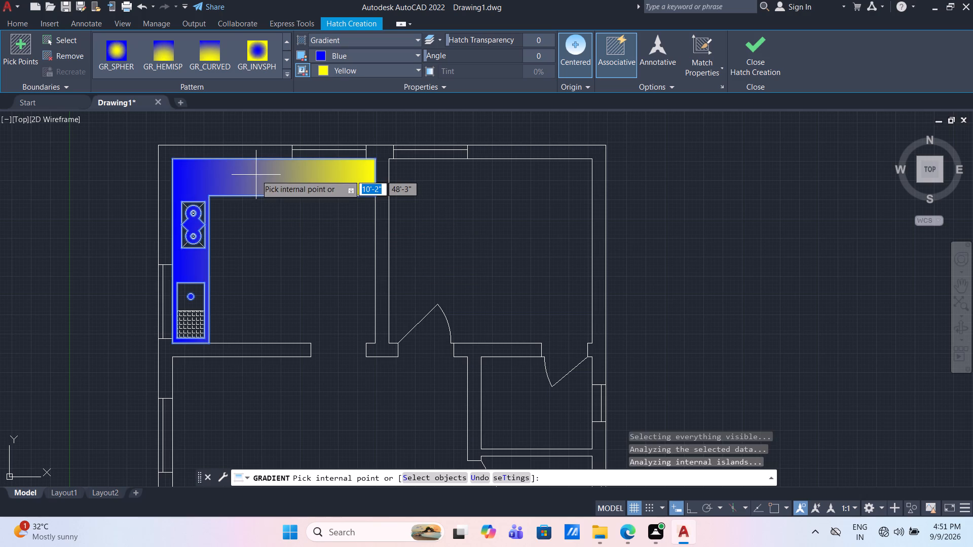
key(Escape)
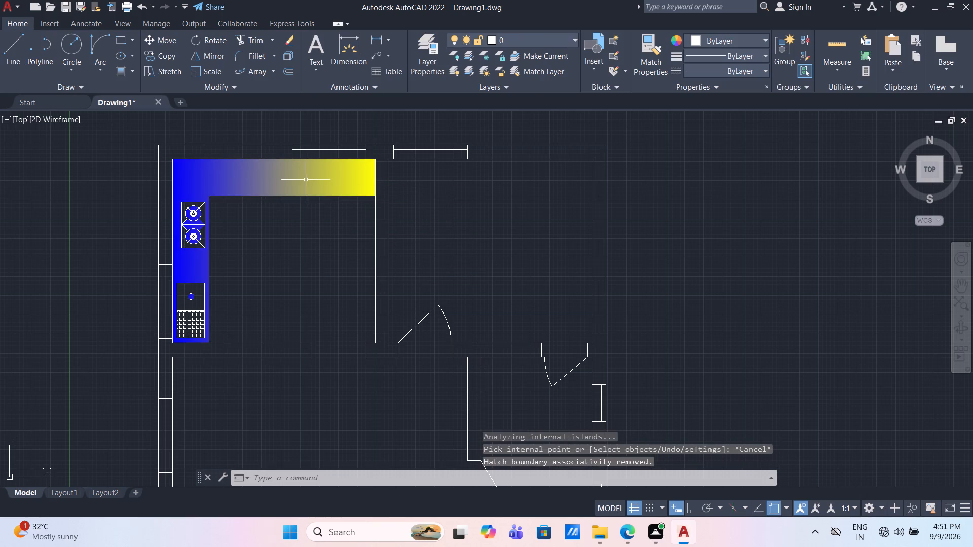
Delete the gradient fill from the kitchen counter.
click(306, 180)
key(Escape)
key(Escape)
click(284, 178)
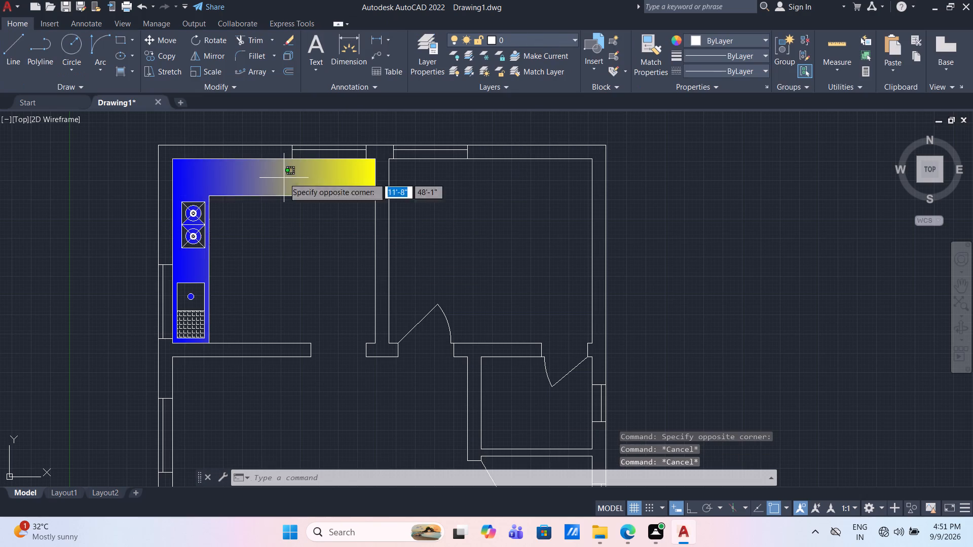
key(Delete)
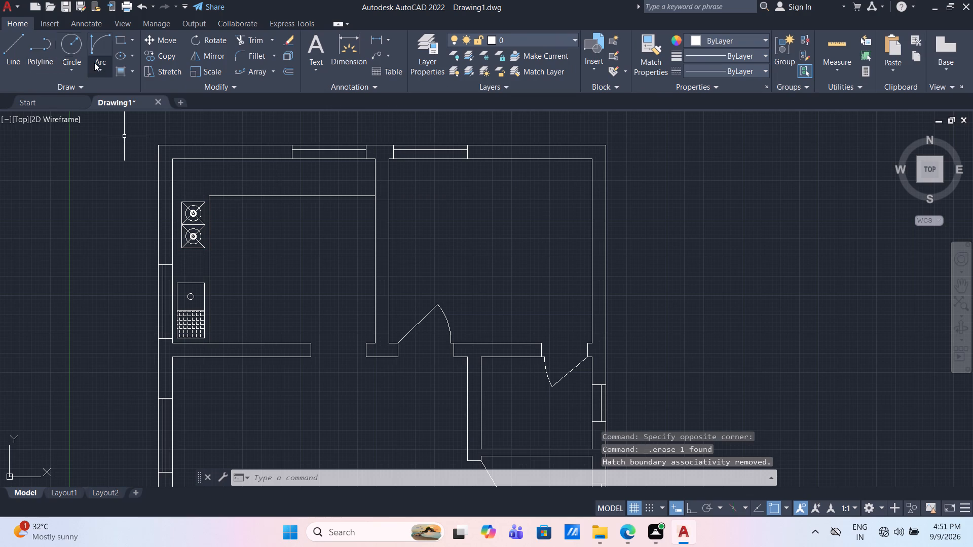
Fill the northwest corner wall section between the kitchen's west and north windows with a SOLID hatch.
click(131, 72)
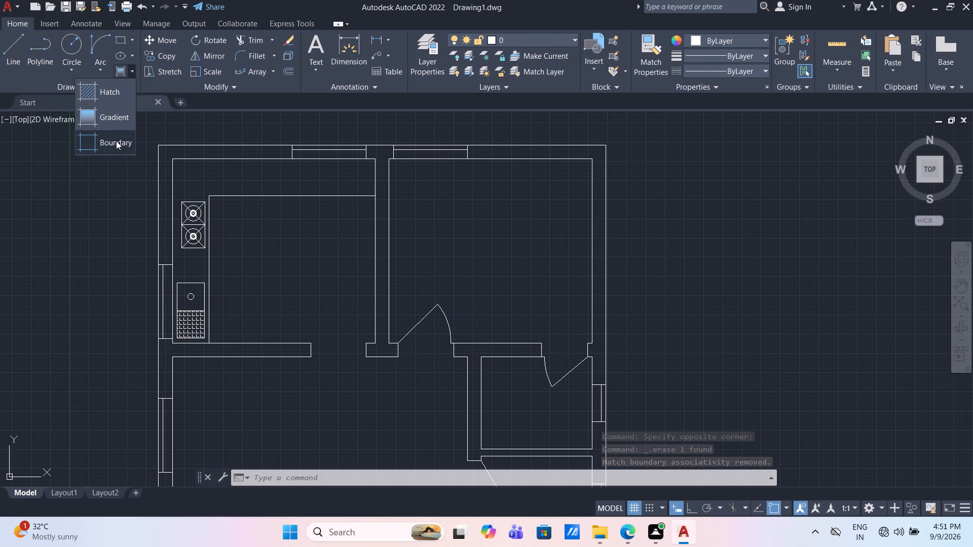
click(115, 94)
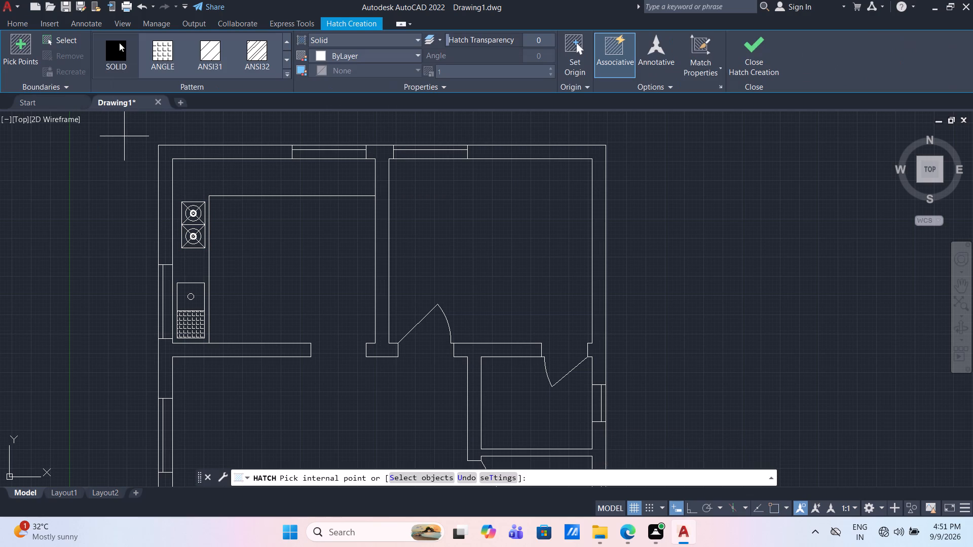
click(119, 43)
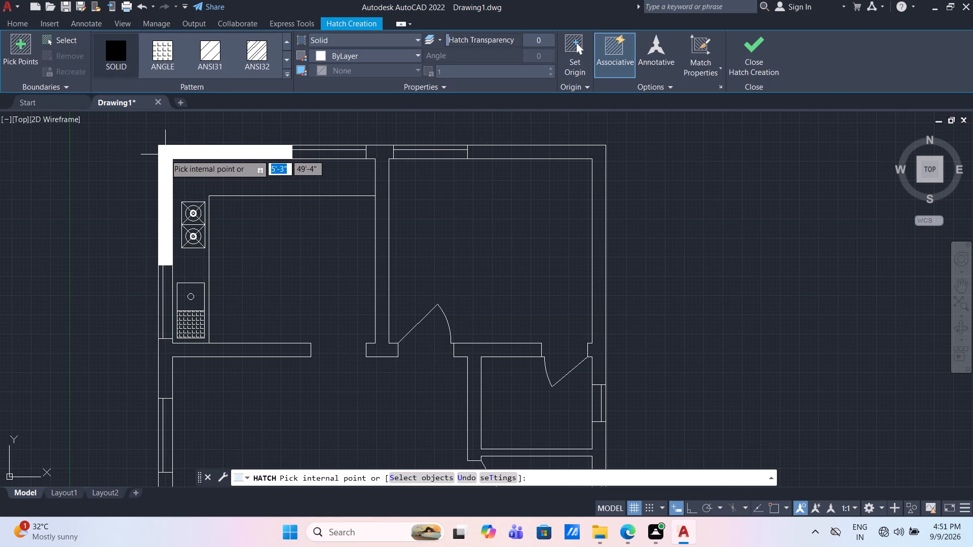
click(165, 154)
right_click(165, 154)
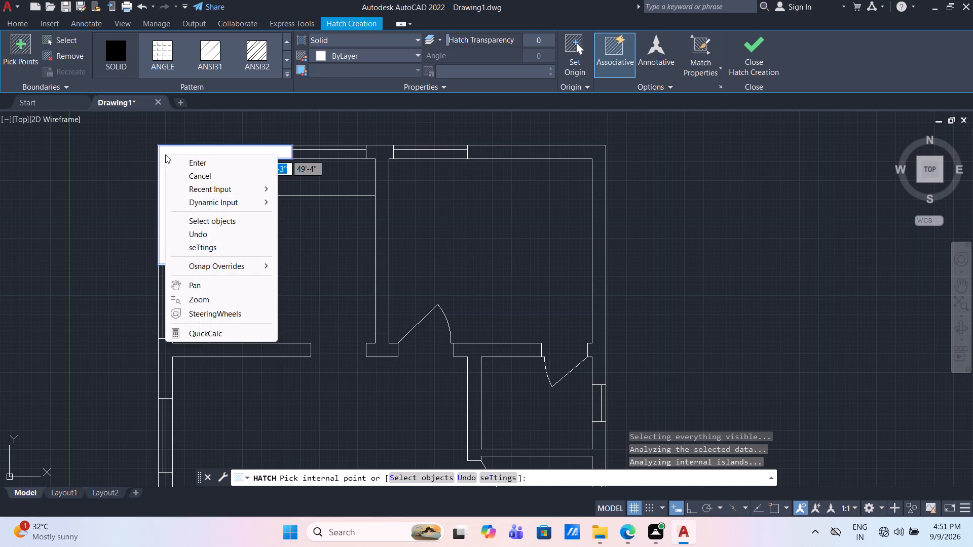
key(Escape)
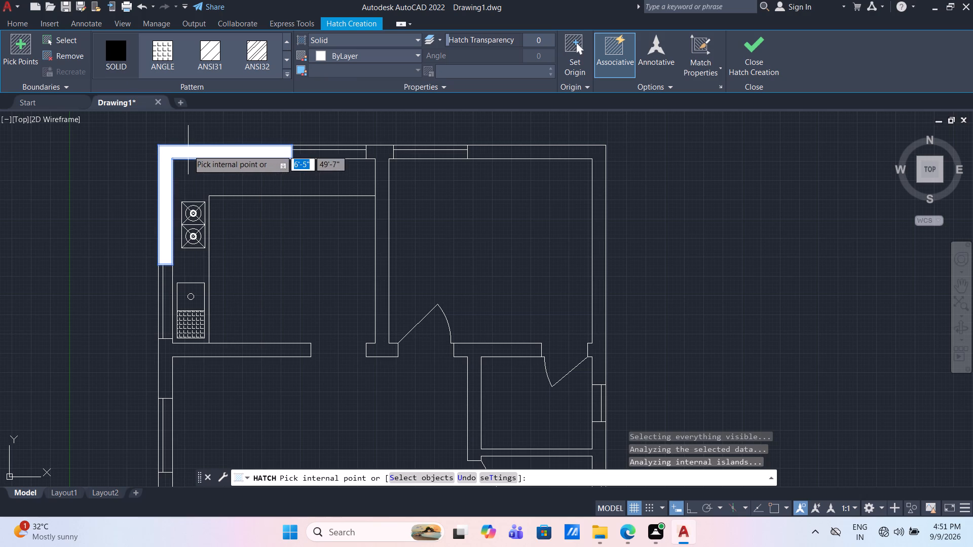
key(Escape)
Set the northwest corner wall hatch's colour to index colour 20.
click(188, 150)
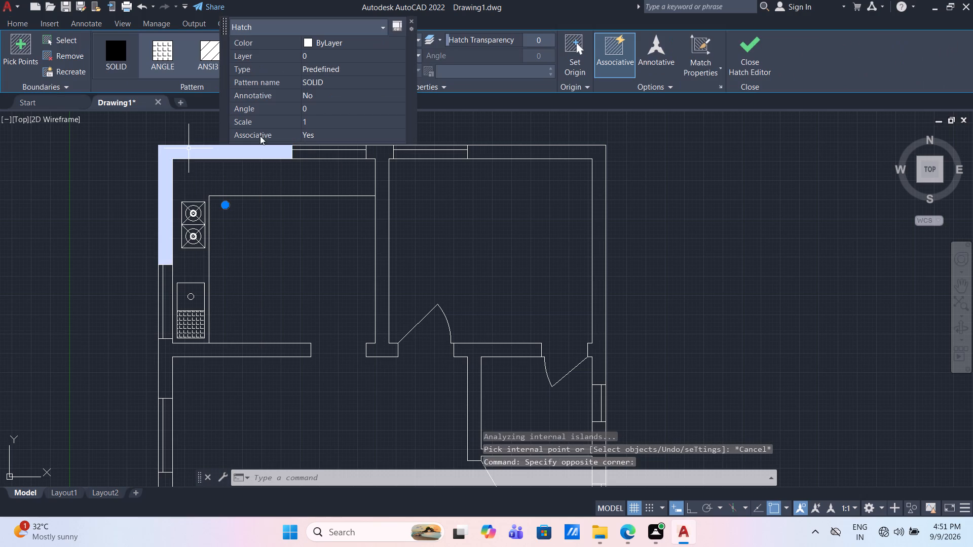
click(357, 43)
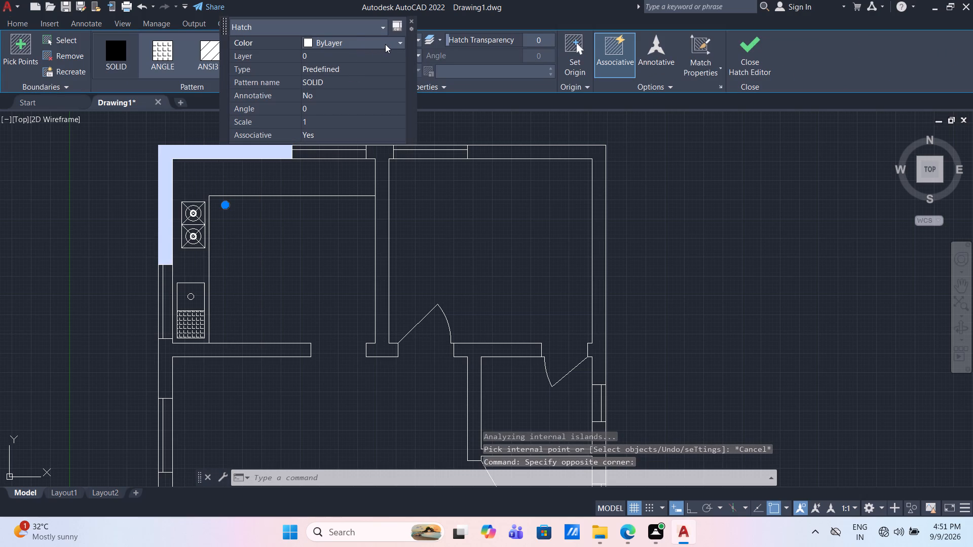
click(388, 44)
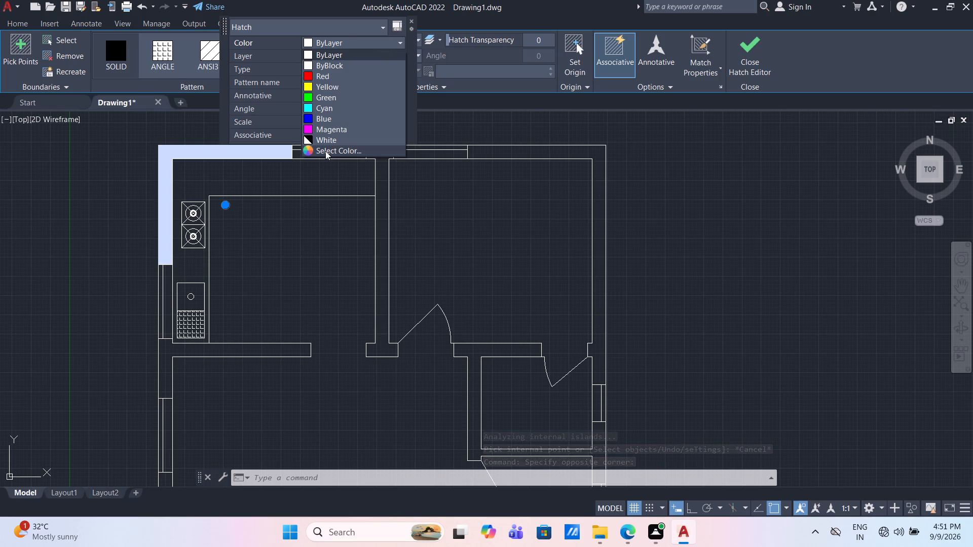
click(325, 151)
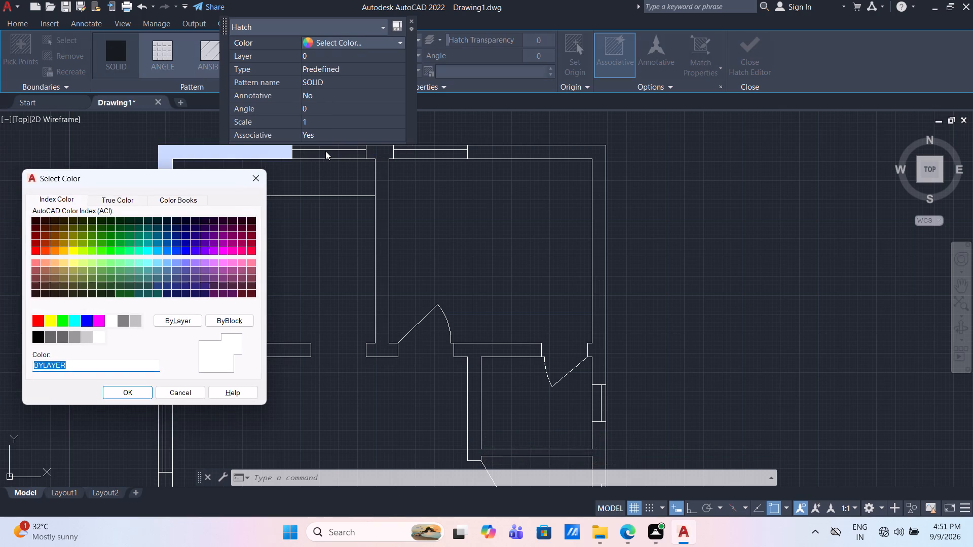
click(45, 252)
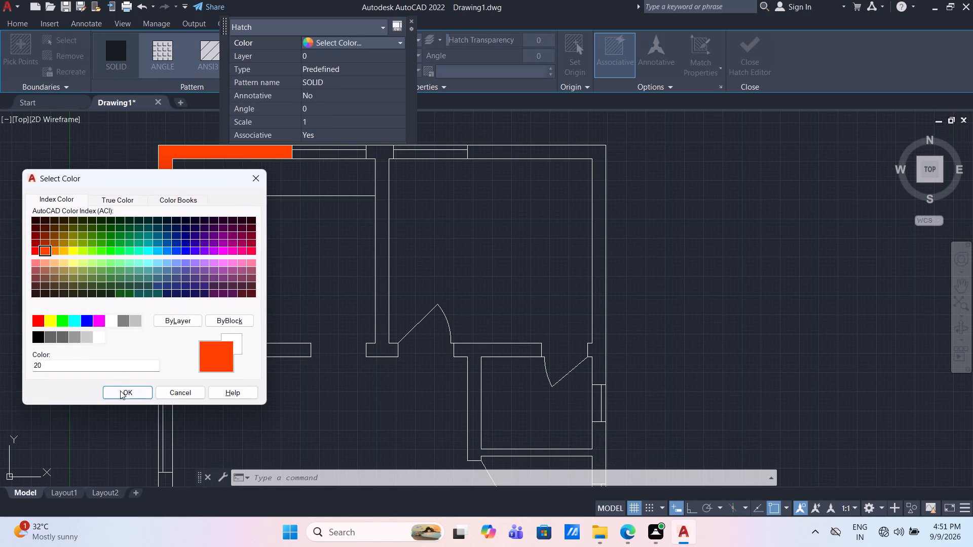
click(120, 390)
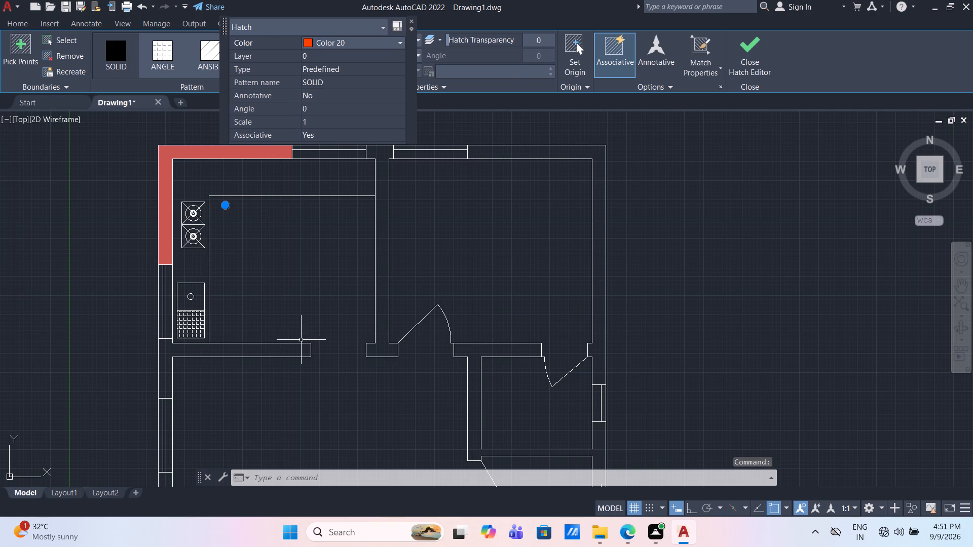
key(Escape)
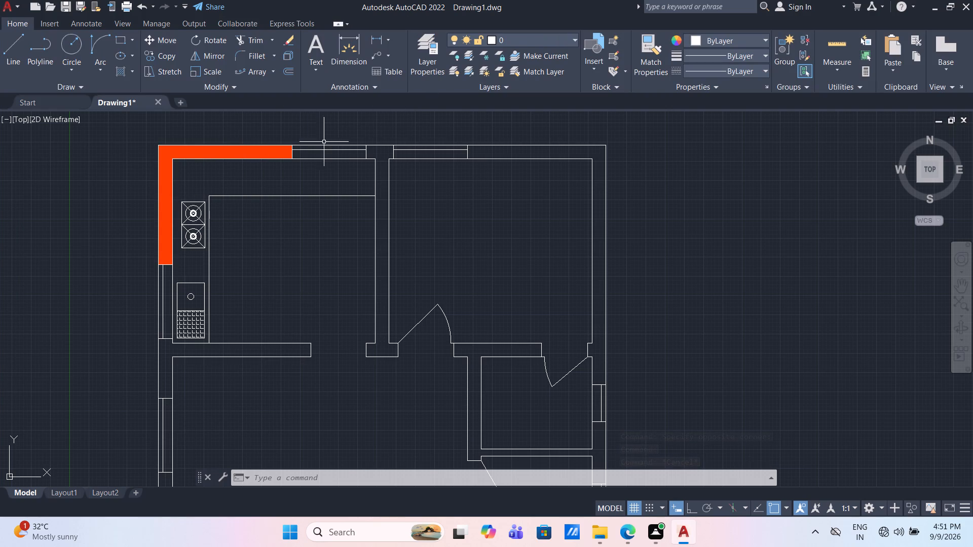
Change the northwest corner wall hatch's colour to index colour 32, trying index colours 30 and 22 first.
click(254, 155)
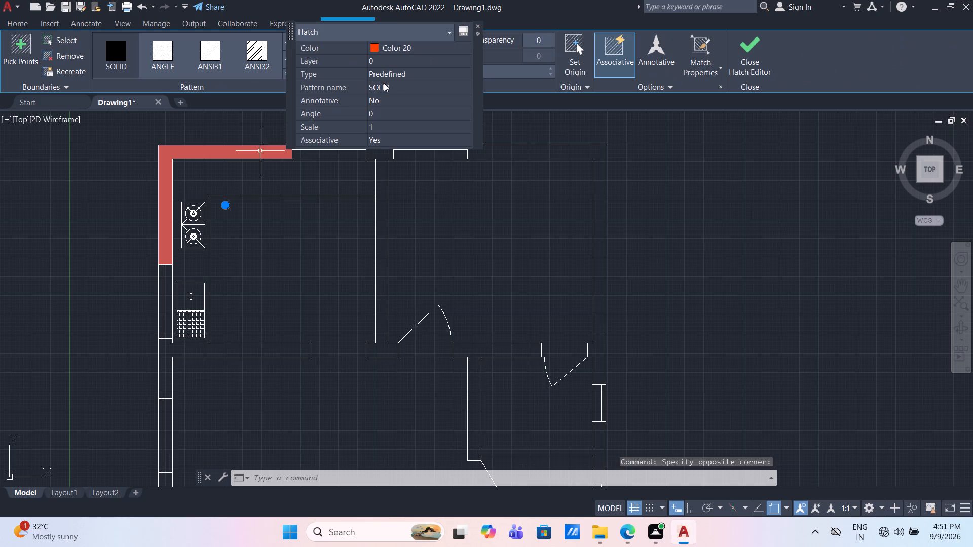
click(409, 49)
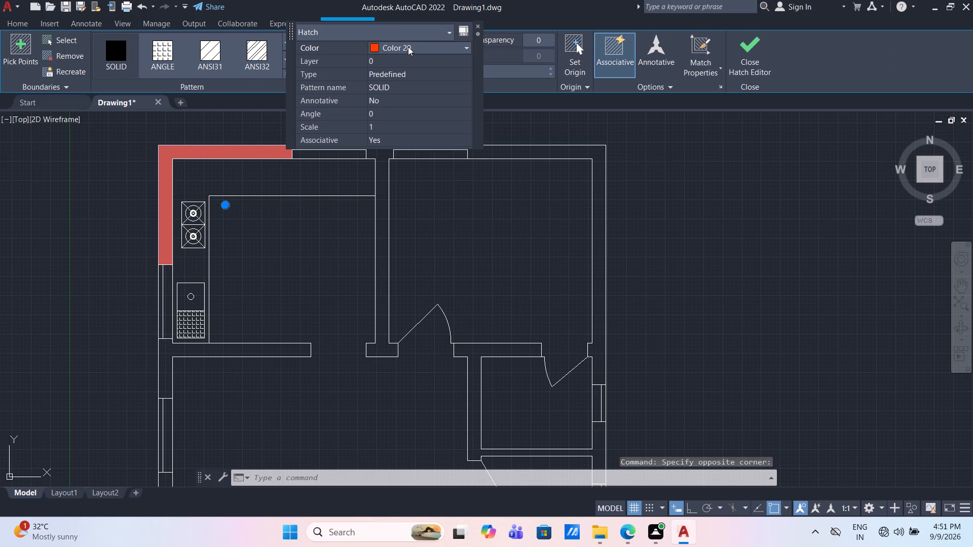
click(410, 45)
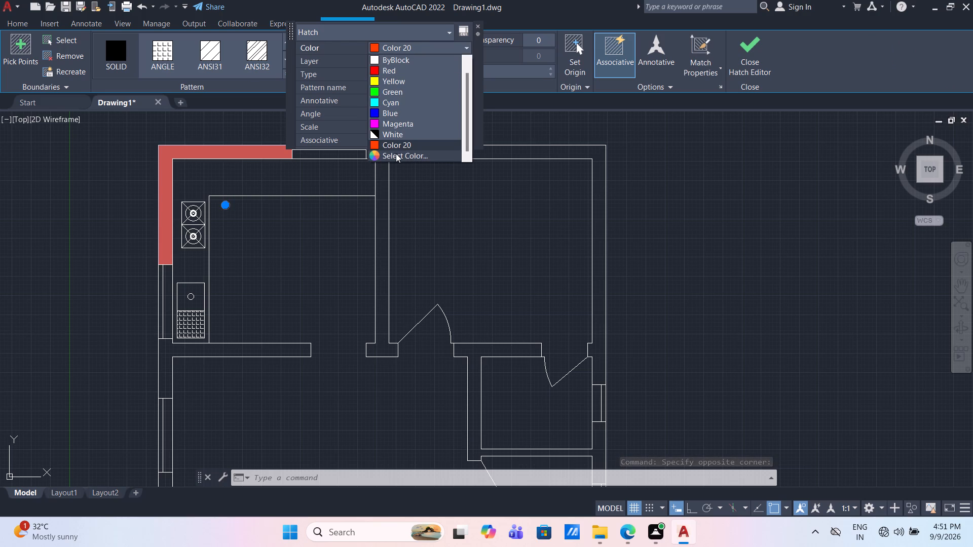
click(396, 153)
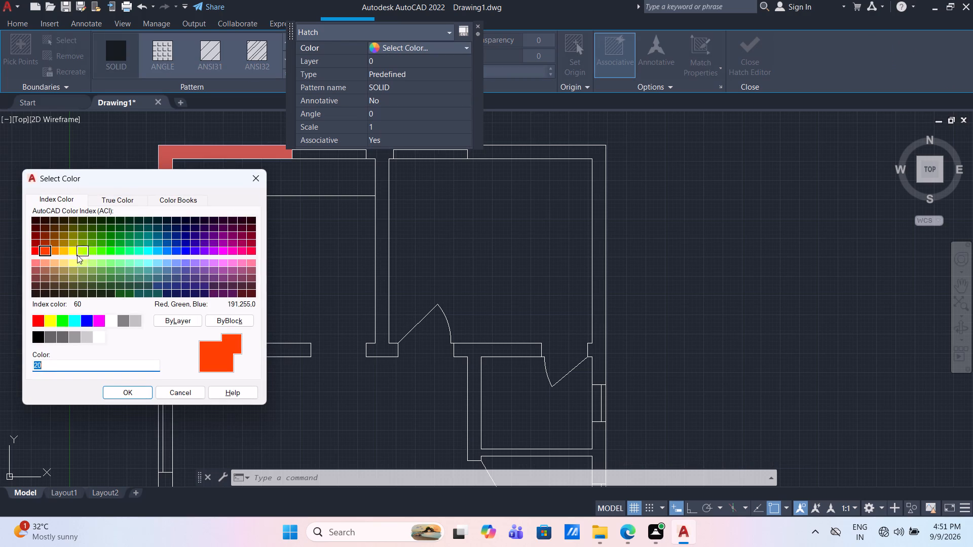
click(56, 250)
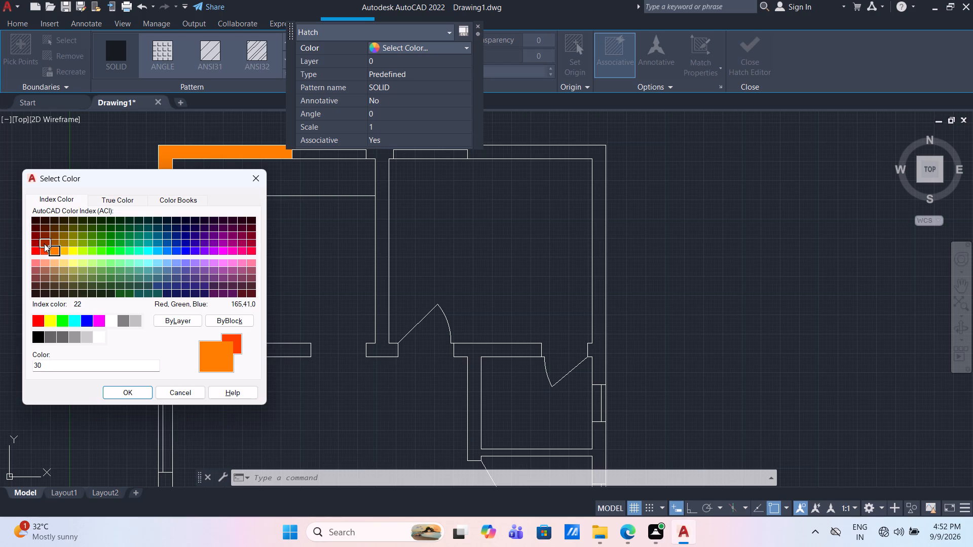
click(45, 243)
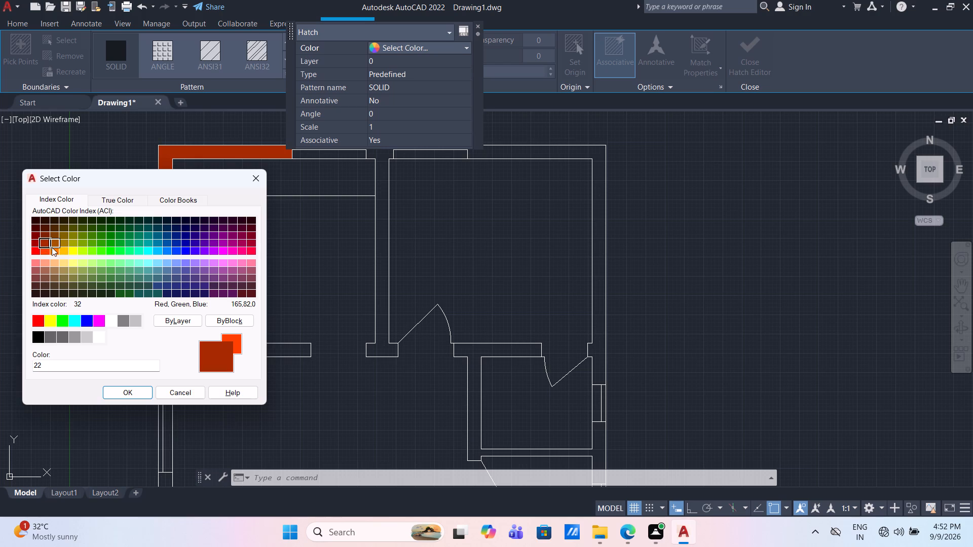
click(56, 242)
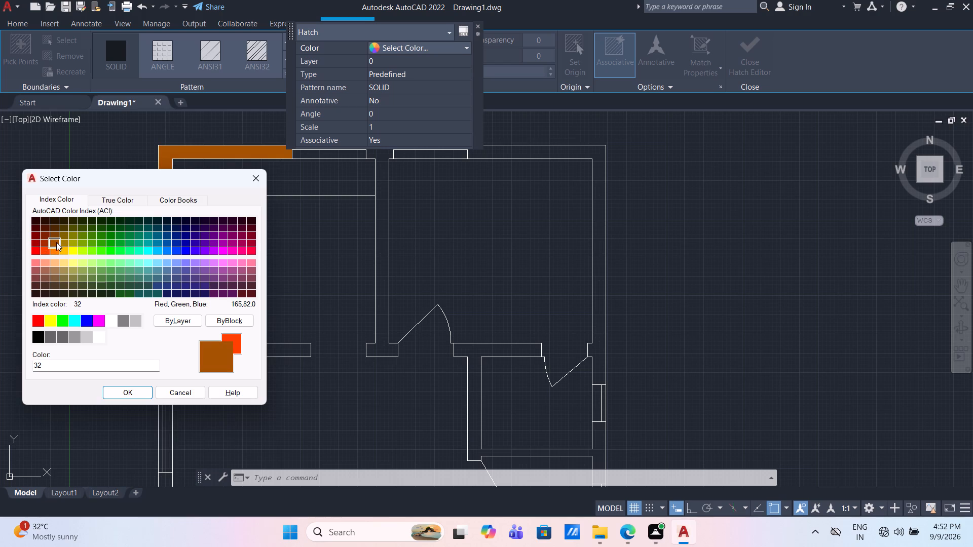
click(140, 393)
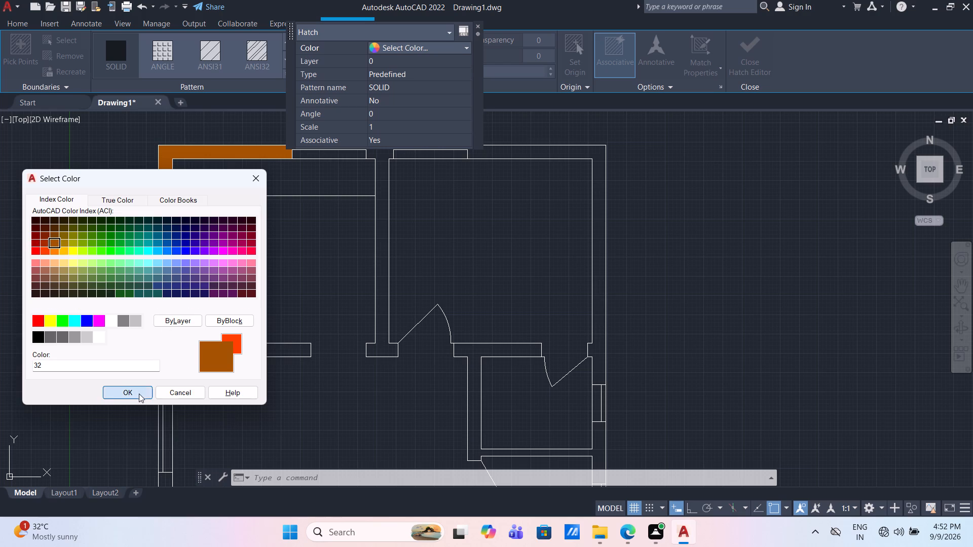
key(Escape)
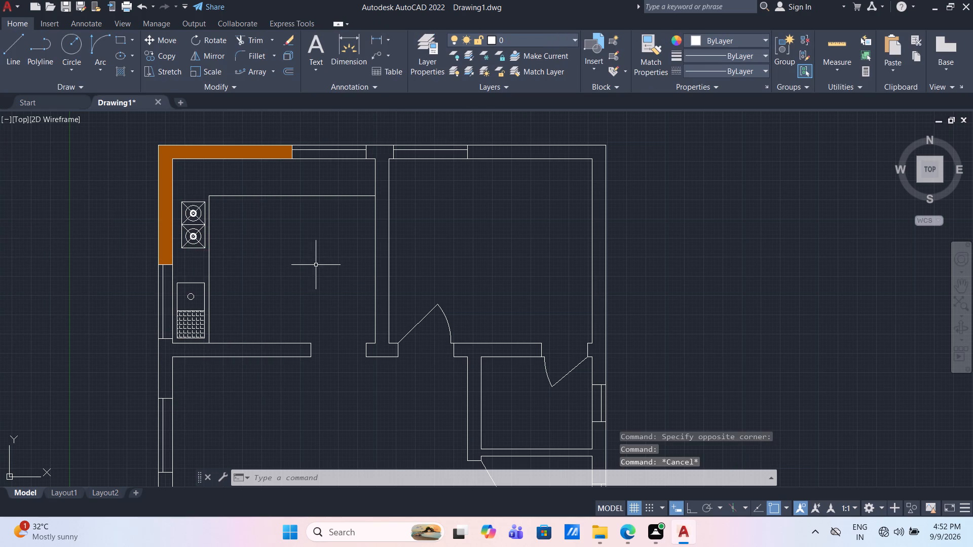
Start a Solid hatch on the remaining walls by object selection, choosing the west exterior wall's outer line near the plan's southwest part.
click(132, 73)
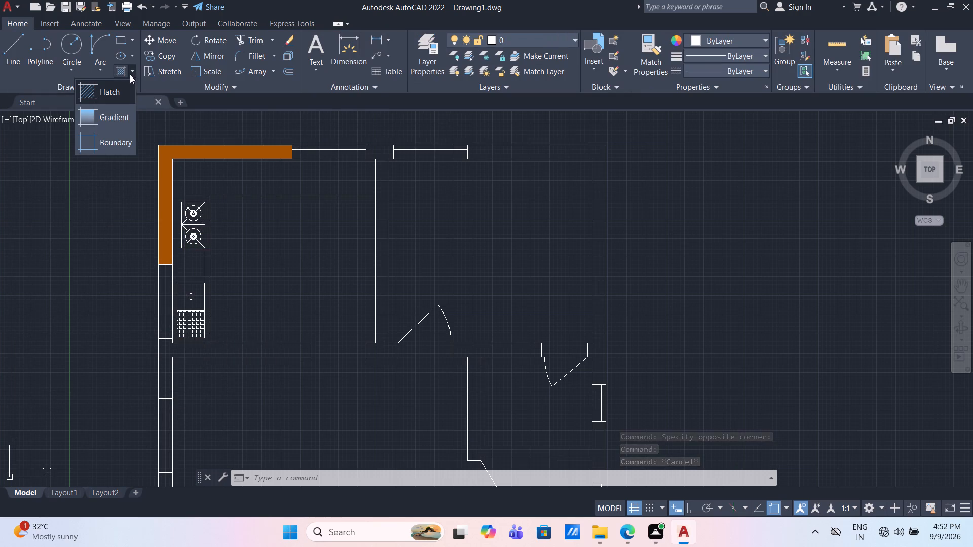
click(107, 93)
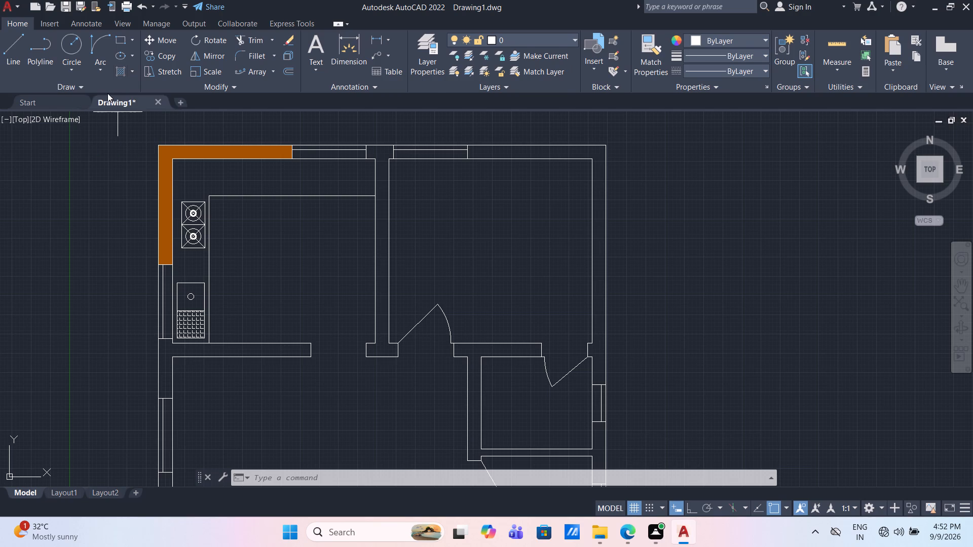
click(53, 38)
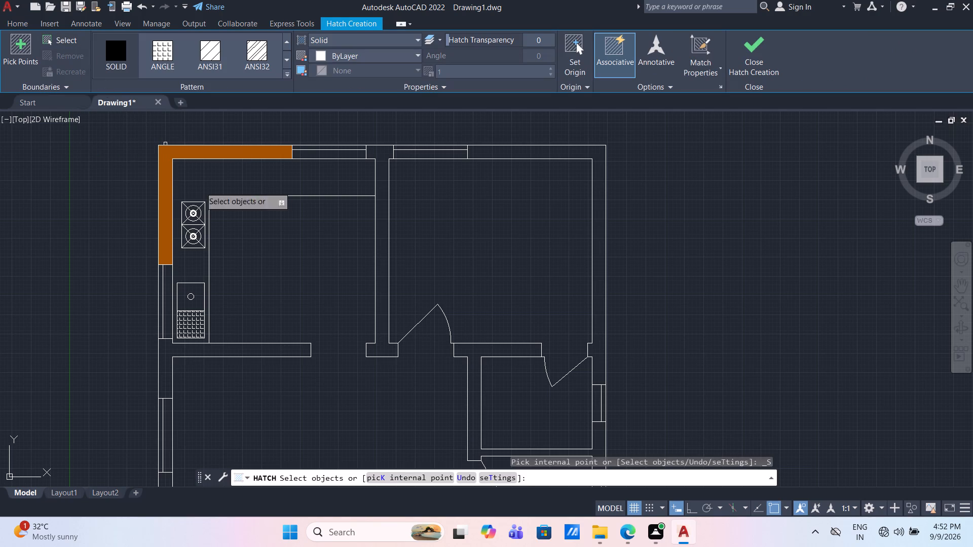
scroll(265, 238, down, 2)
middle_drag(282, 271, 225, 192)
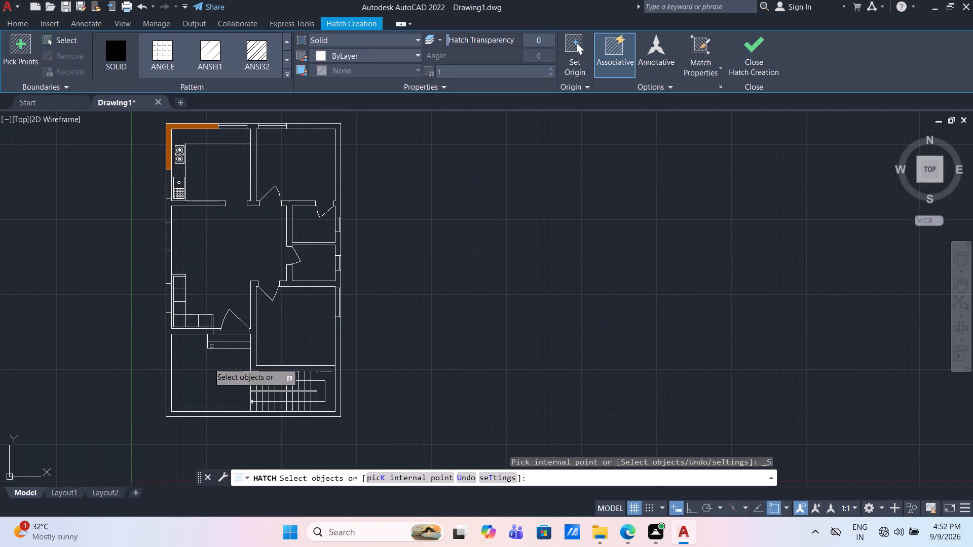
click(167, 362)
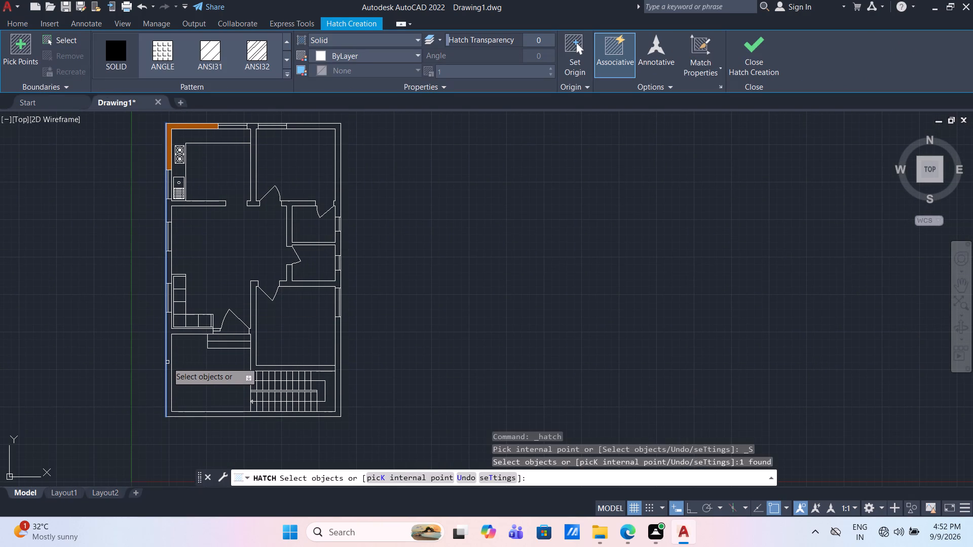
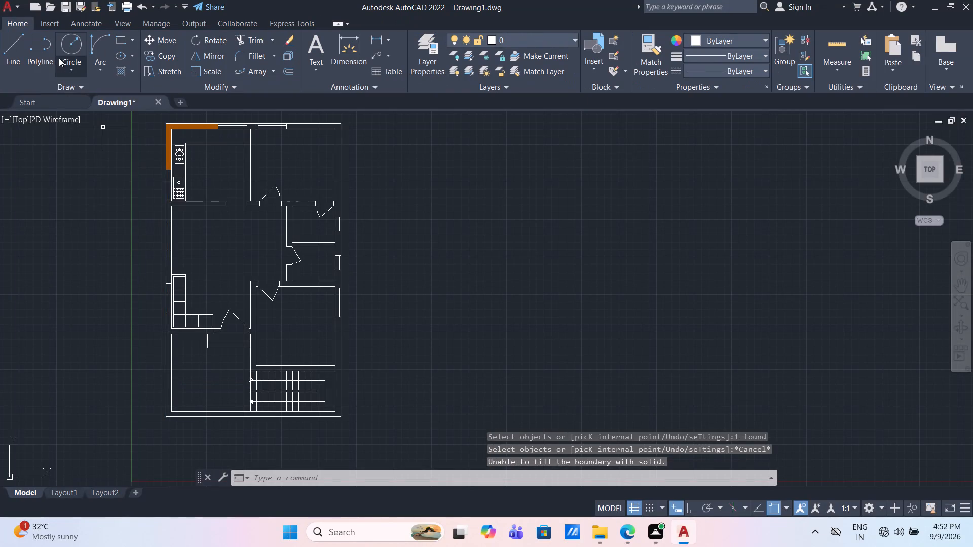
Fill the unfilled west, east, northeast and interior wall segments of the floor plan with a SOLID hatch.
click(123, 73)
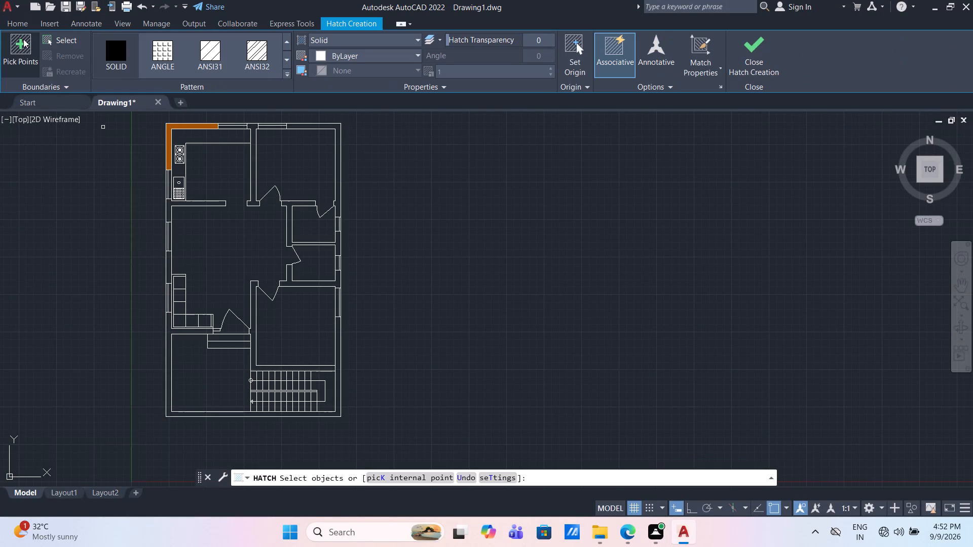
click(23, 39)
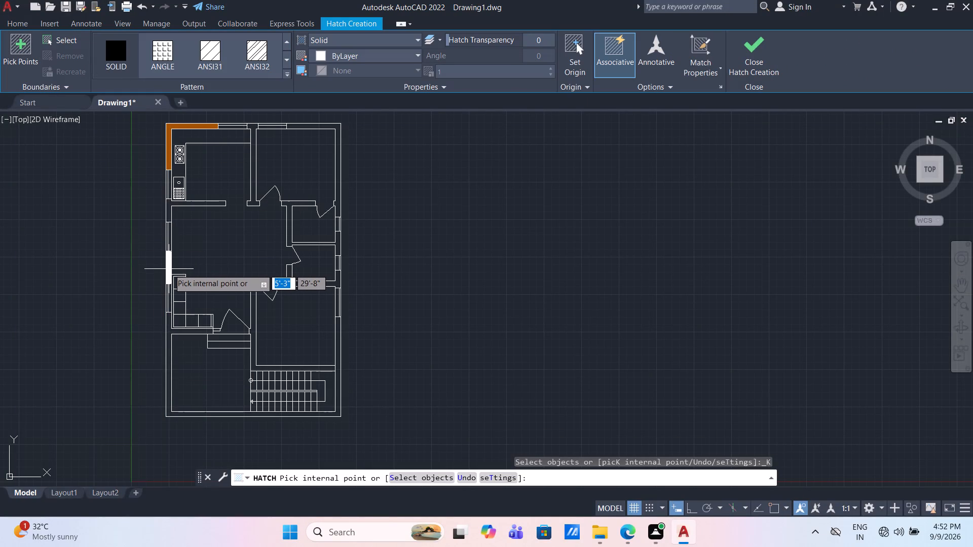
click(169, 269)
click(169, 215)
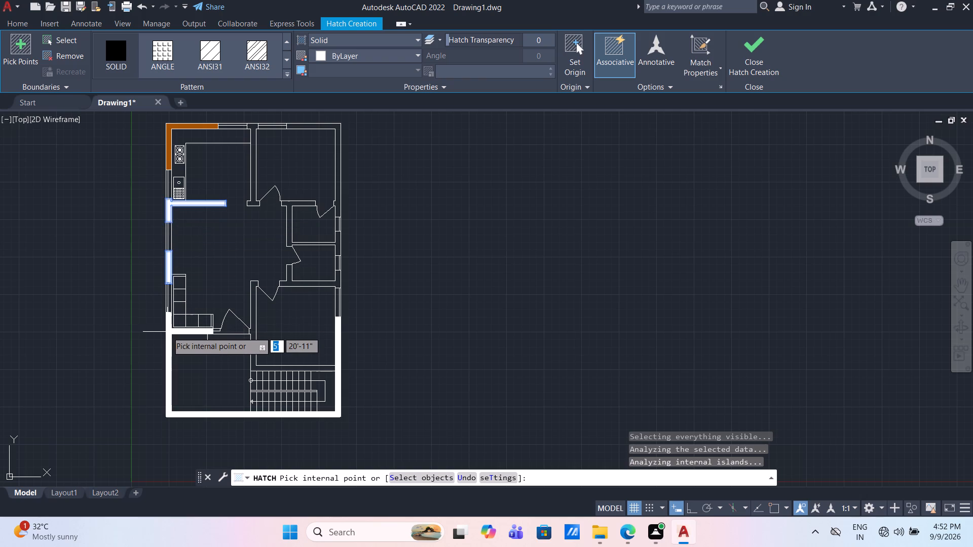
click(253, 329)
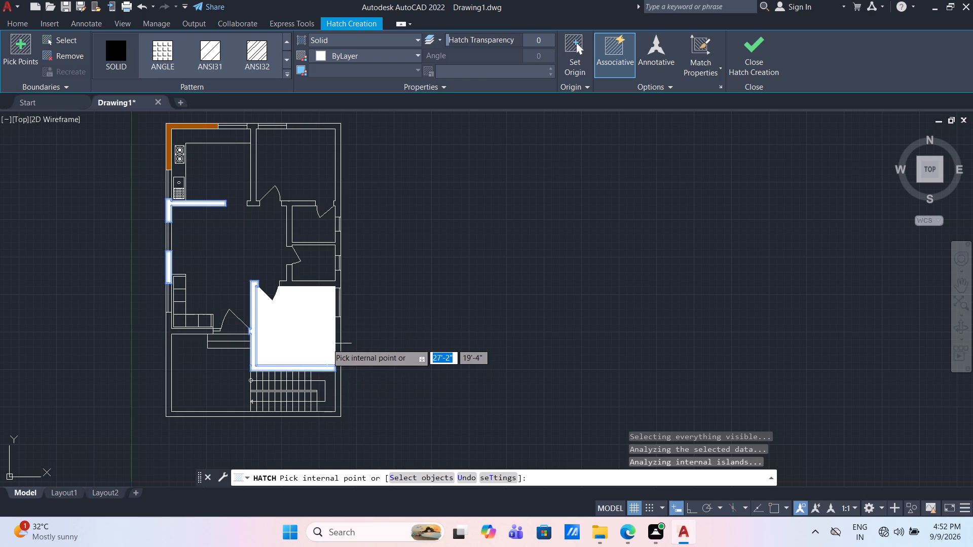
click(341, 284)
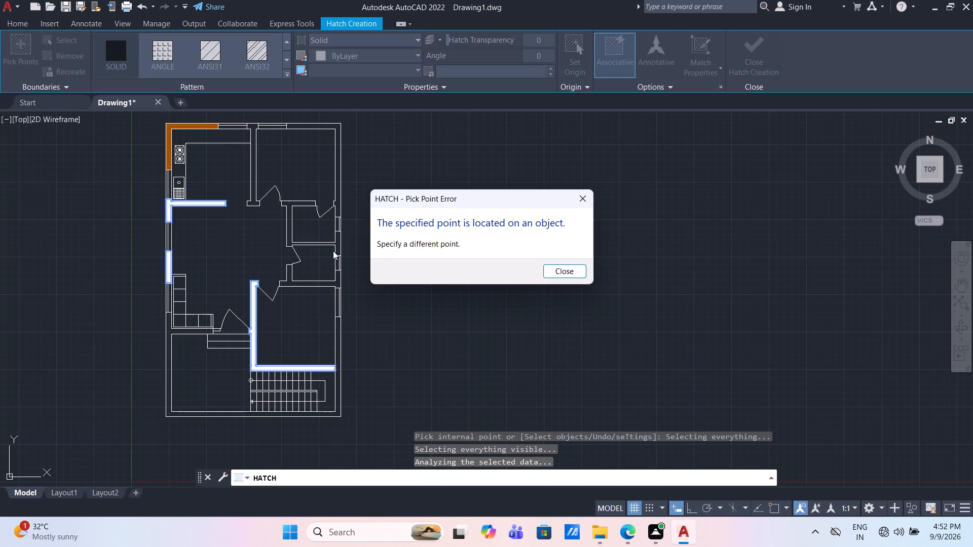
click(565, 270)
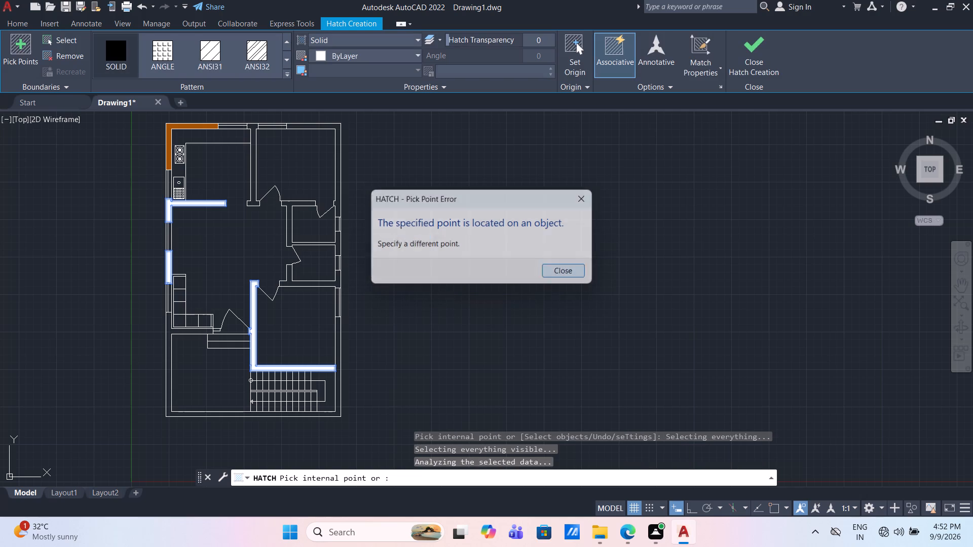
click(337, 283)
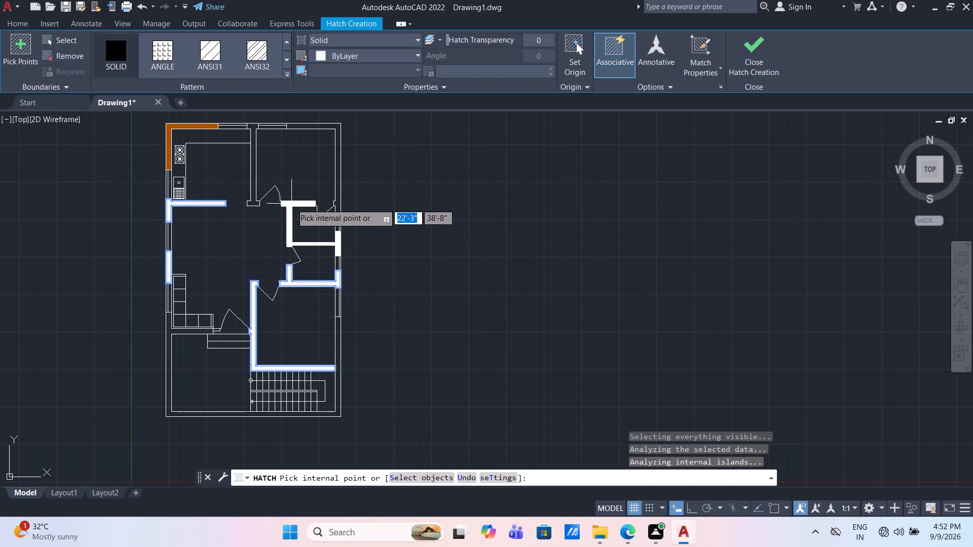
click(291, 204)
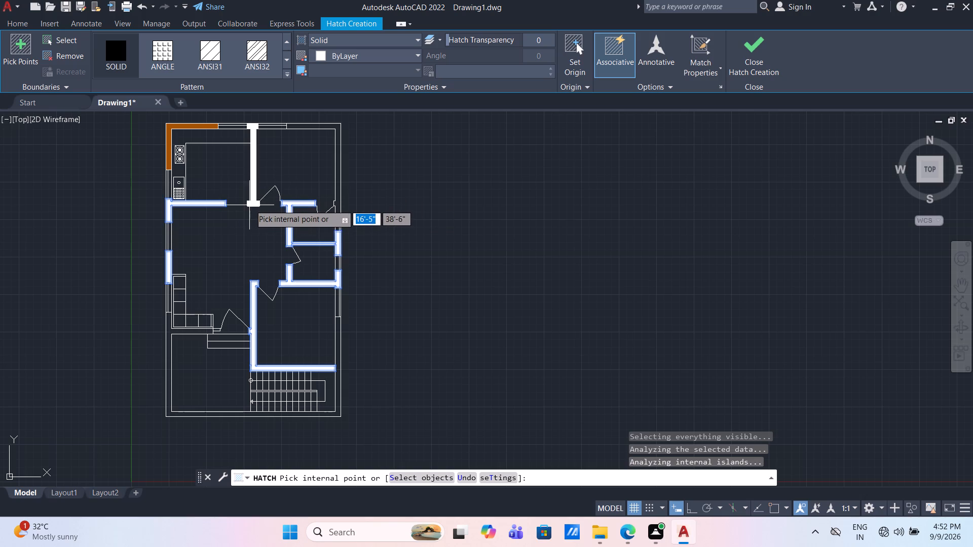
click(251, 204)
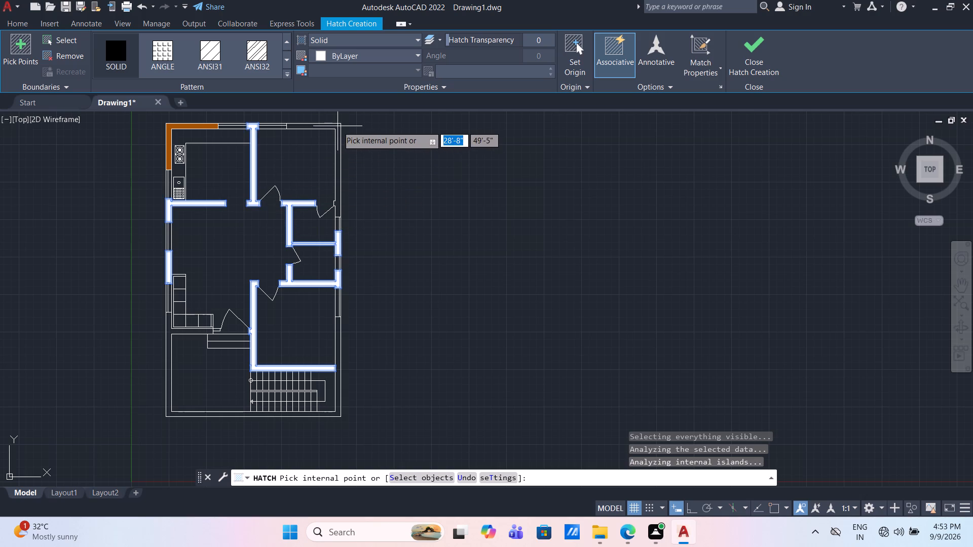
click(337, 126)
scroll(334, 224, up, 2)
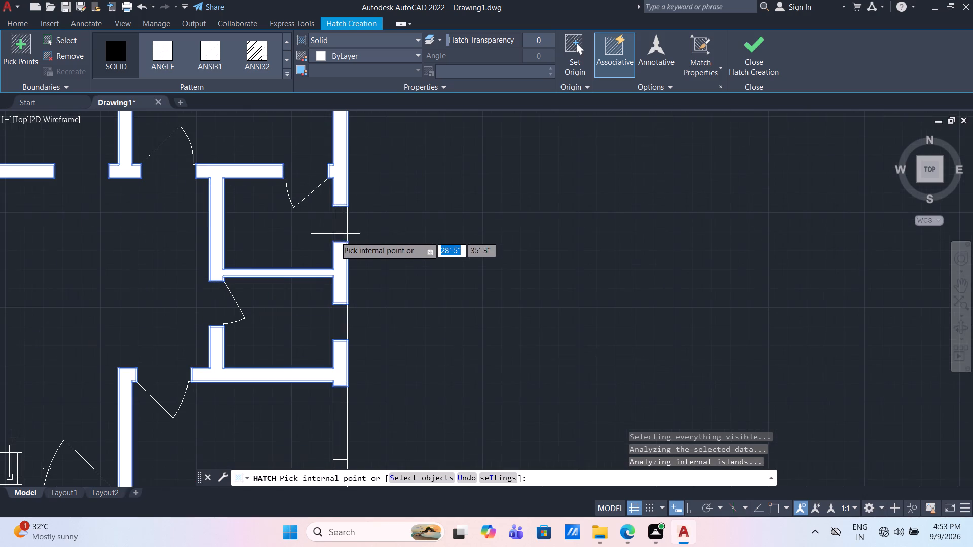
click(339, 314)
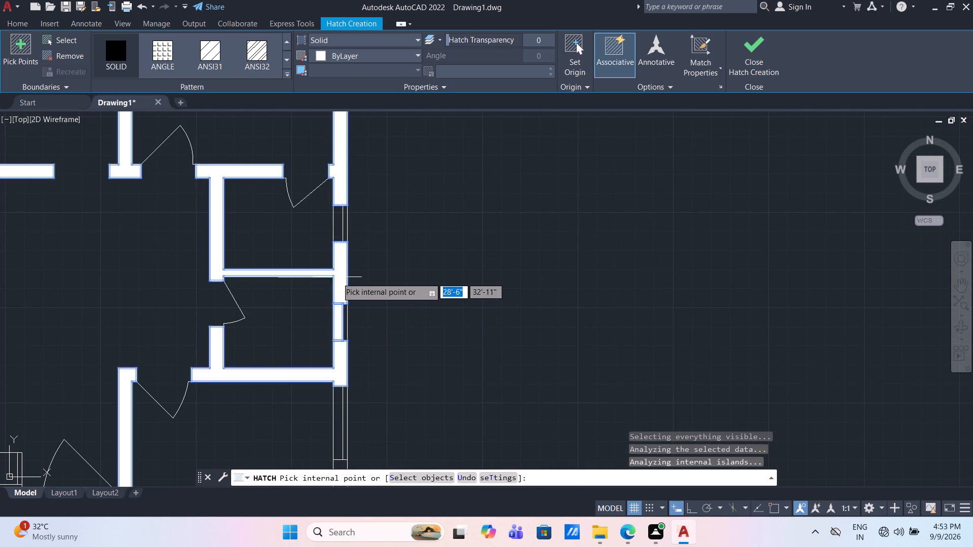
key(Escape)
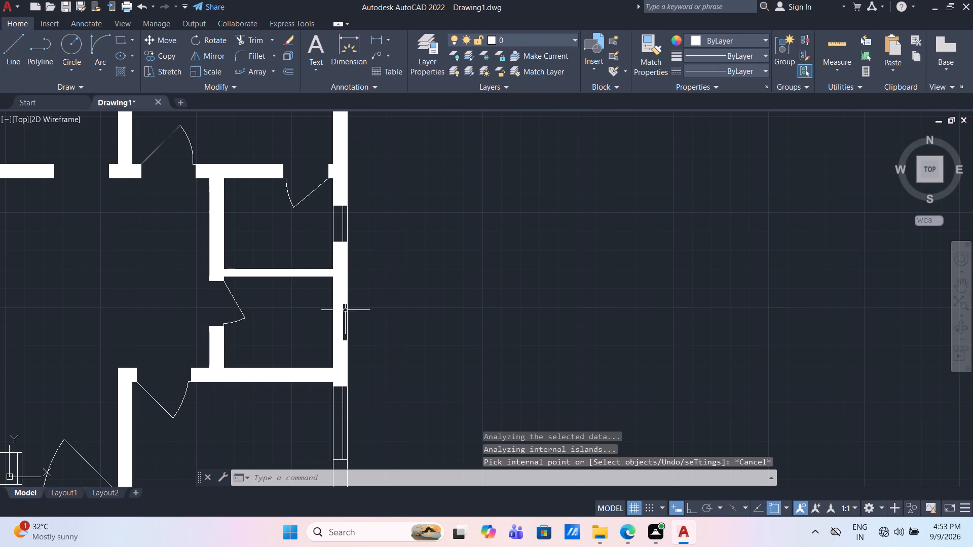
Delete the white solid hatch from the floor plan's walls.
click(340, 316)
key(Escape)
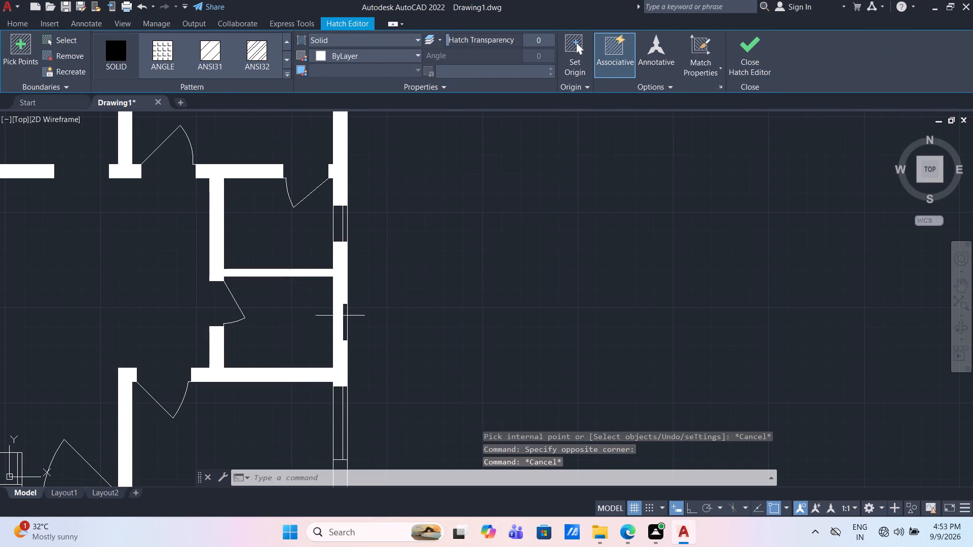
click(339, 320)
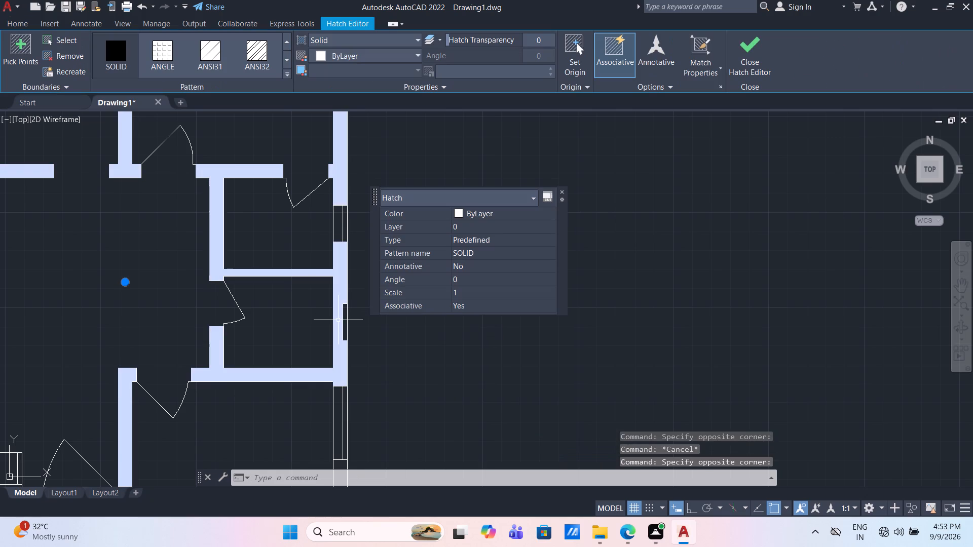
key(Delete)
Apply a SOLID hatch to the kitchen's south wall, the partition east of the kitchen, and the northeast corner outer wall.
scroll(337, 319, down, 2)
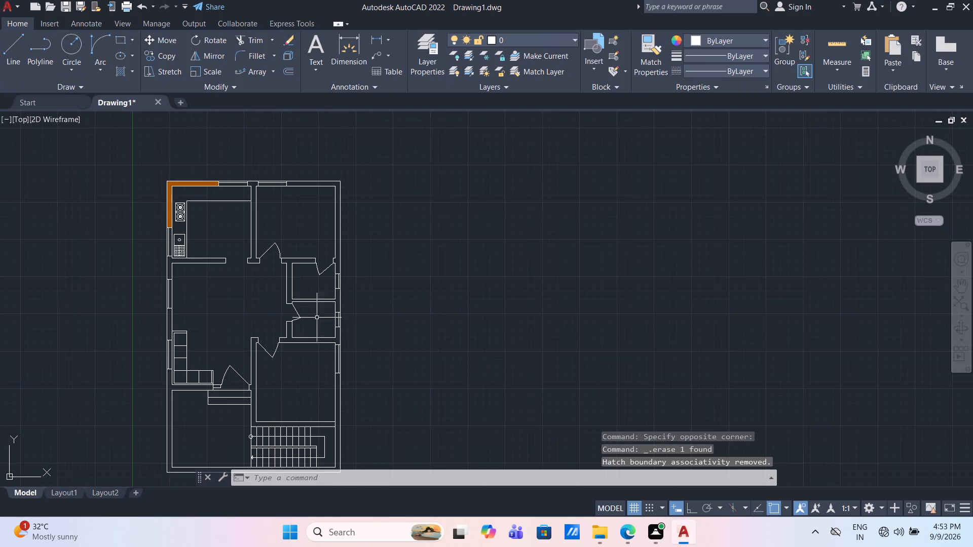
scroll(224, 293, up, 1)
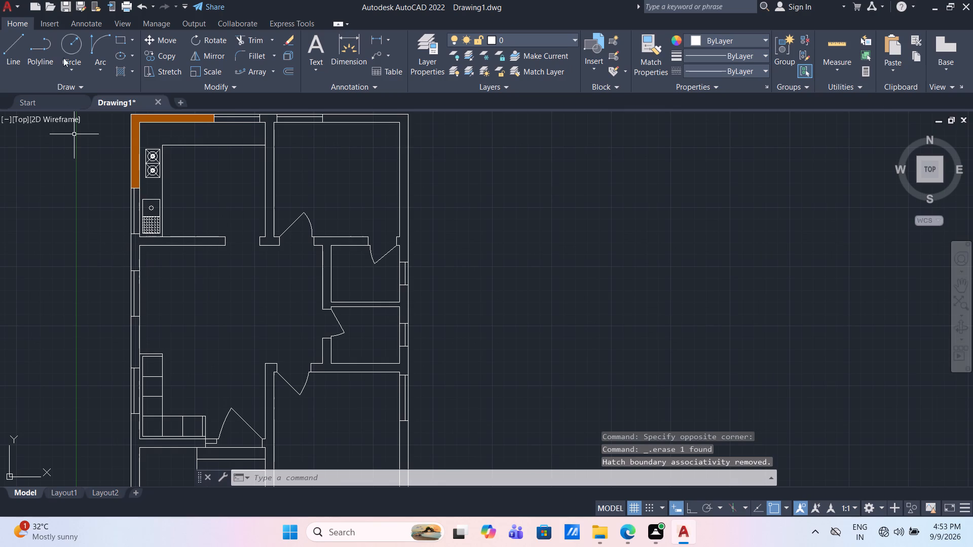
click(119, 73)
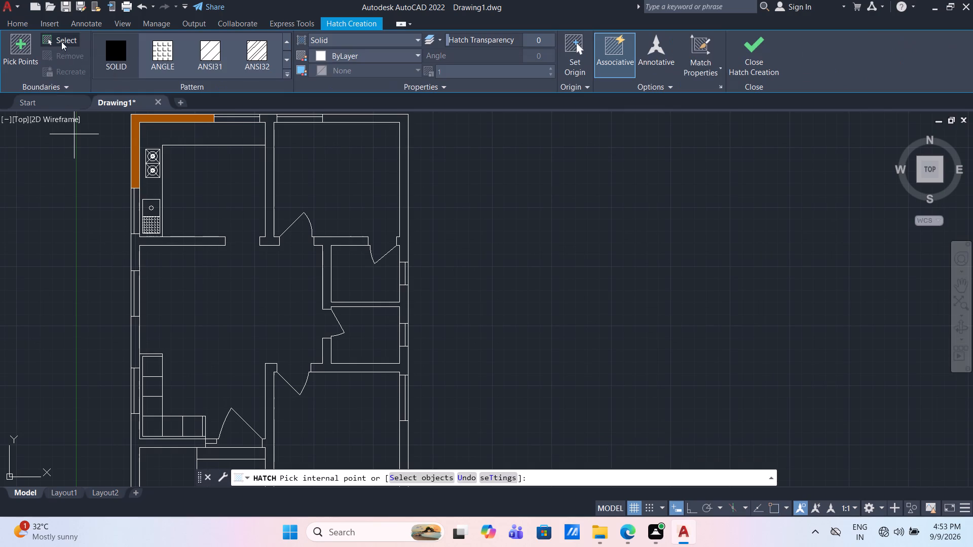
click(21, 52)
click(55, 39)
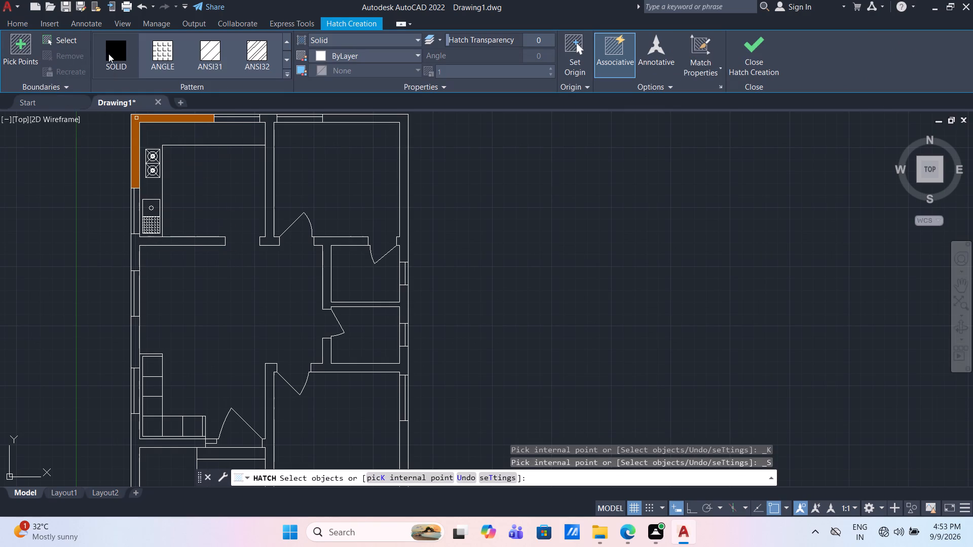
click(58, 38)
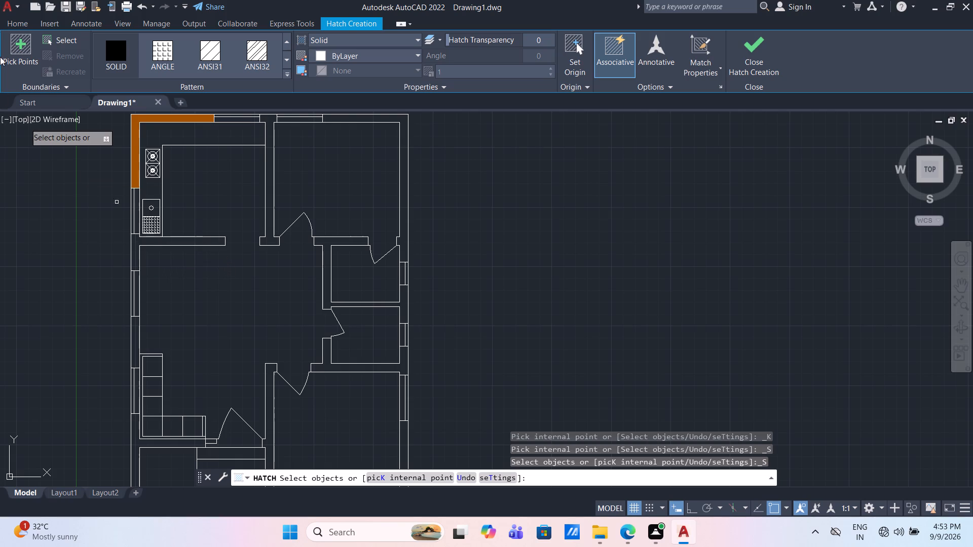
click(19, 41)
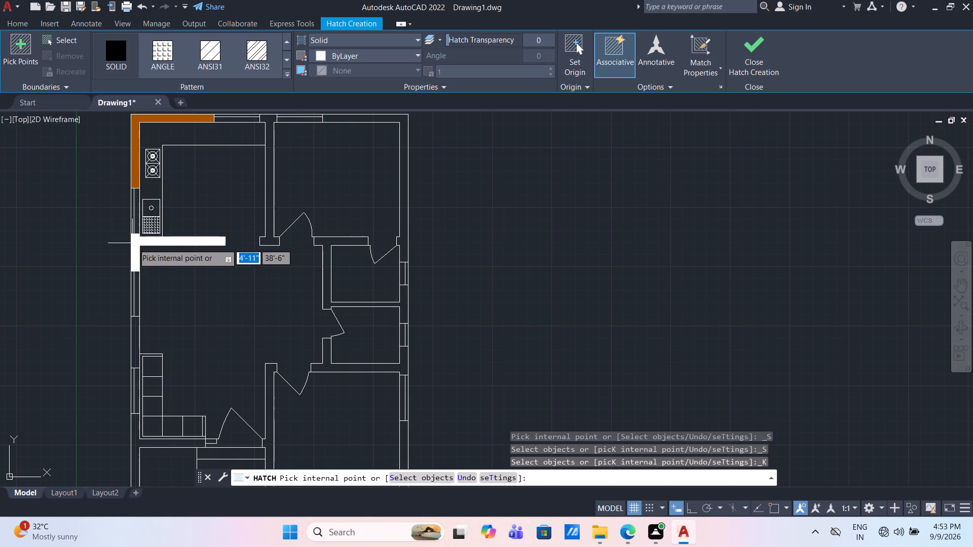
click(133, 244)
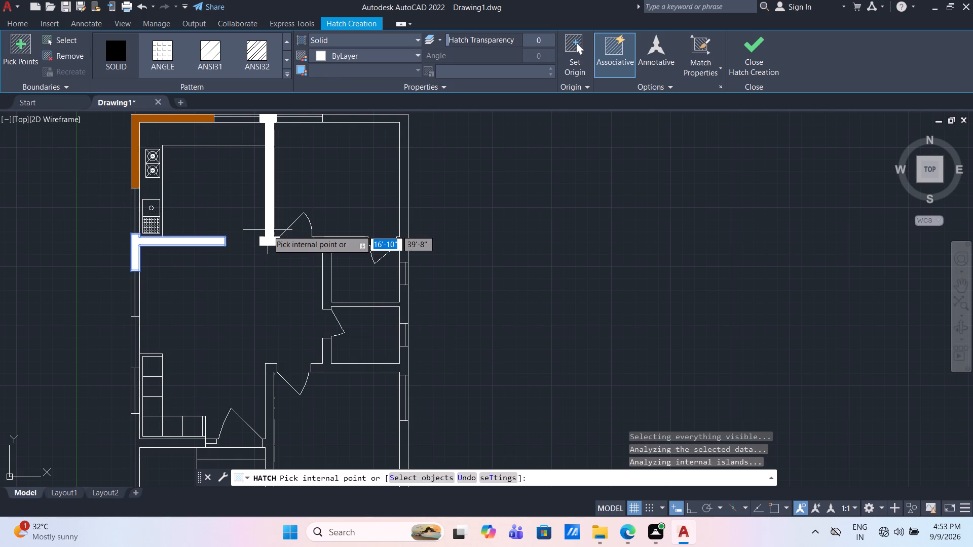
click(268, 230)
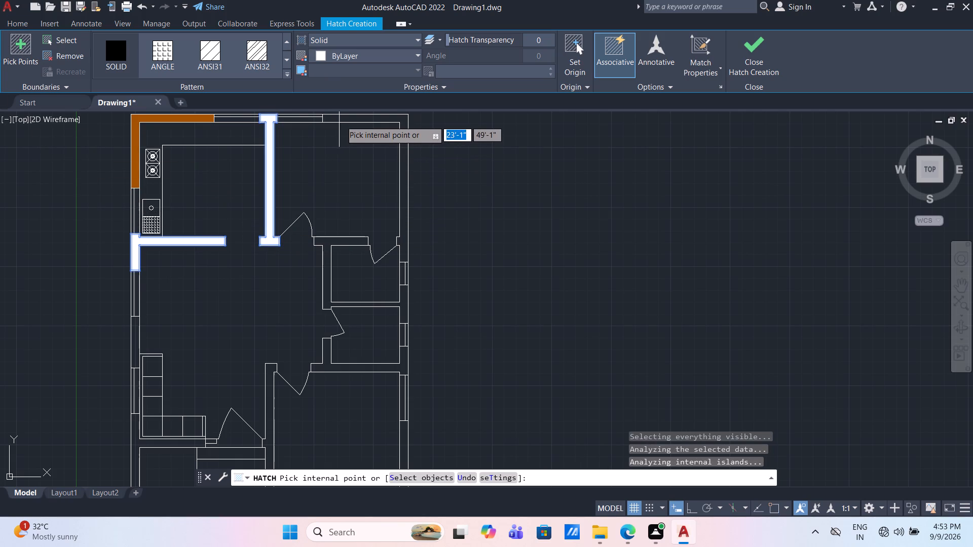
click(369, 116)
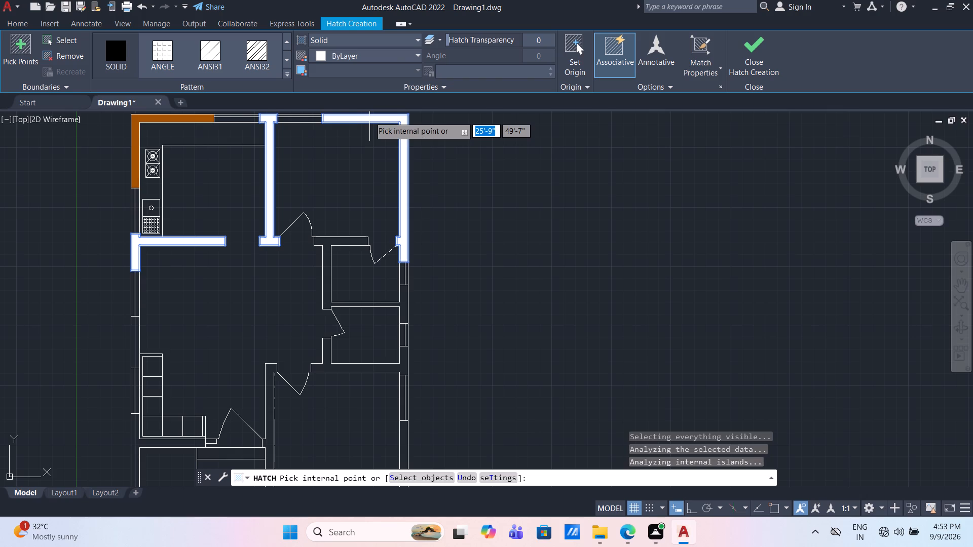
key(Escape)
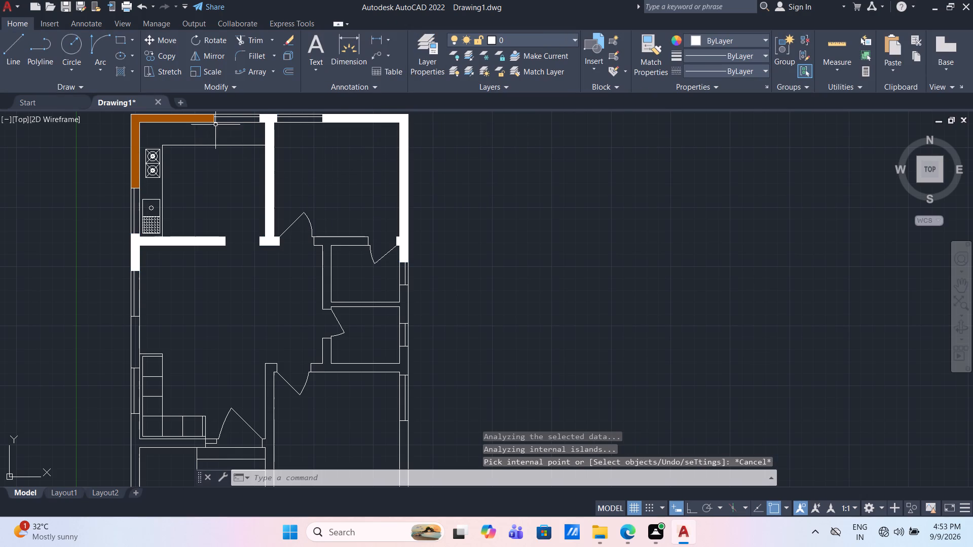
Change the color of the white wall hatch around the kitchen and northeast room to Color 32.
click(552, 41)
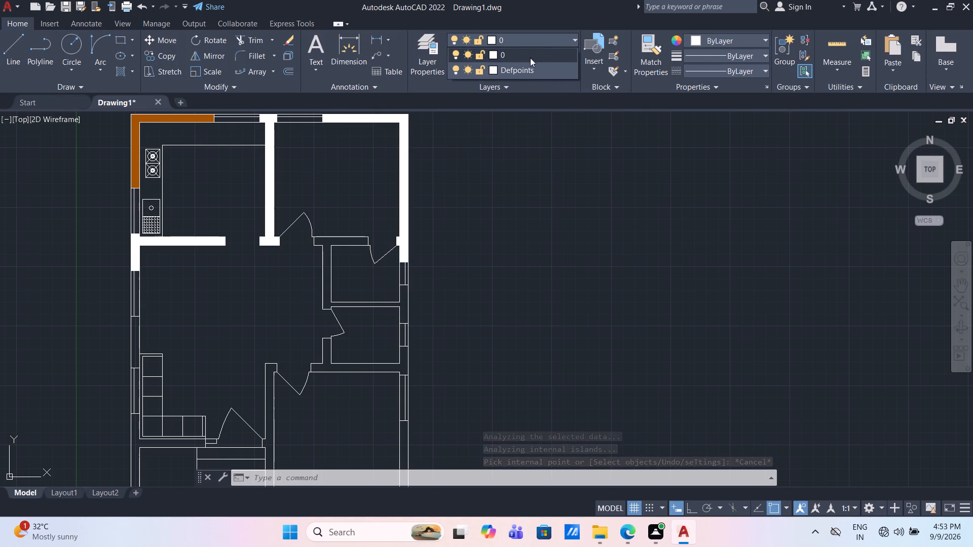
key(Escape)
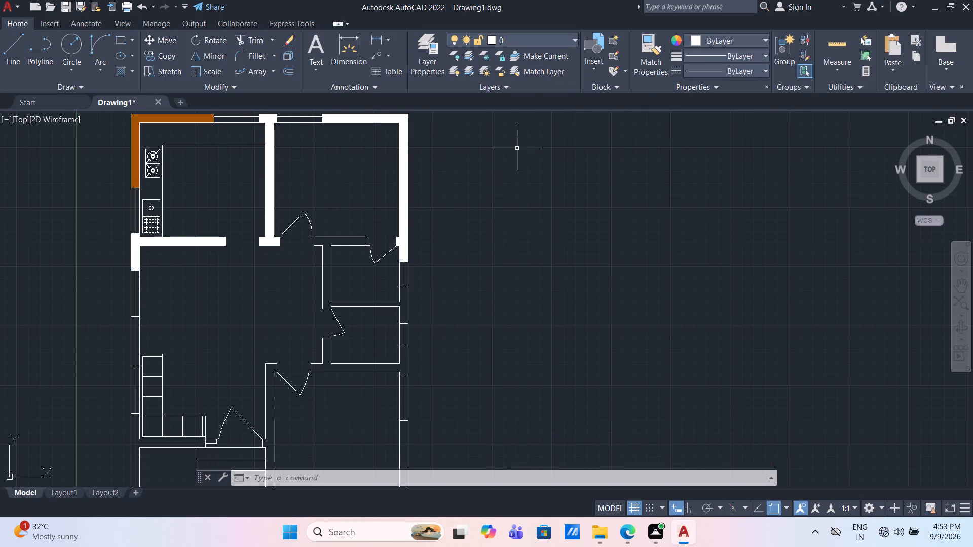
click(394, 119)
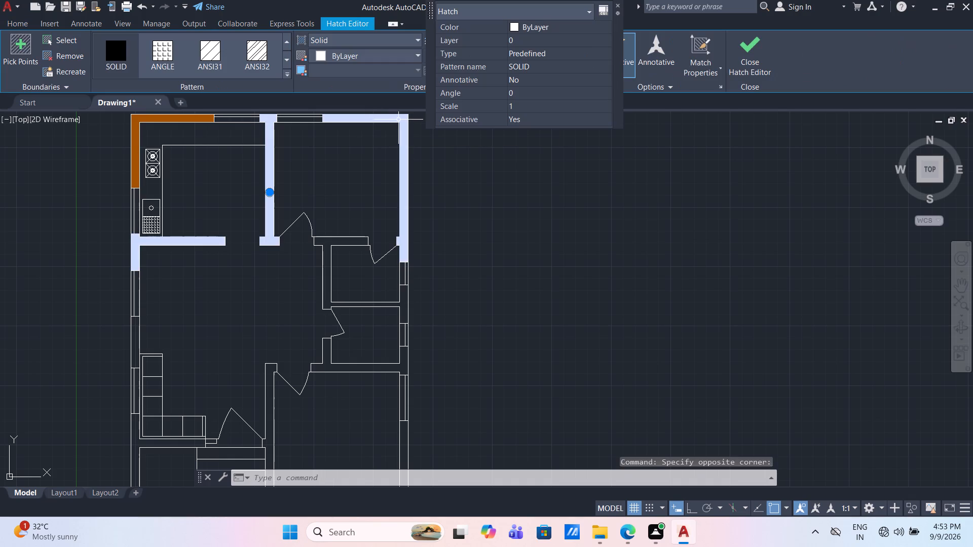
click(546, 26)
click(547, 26)
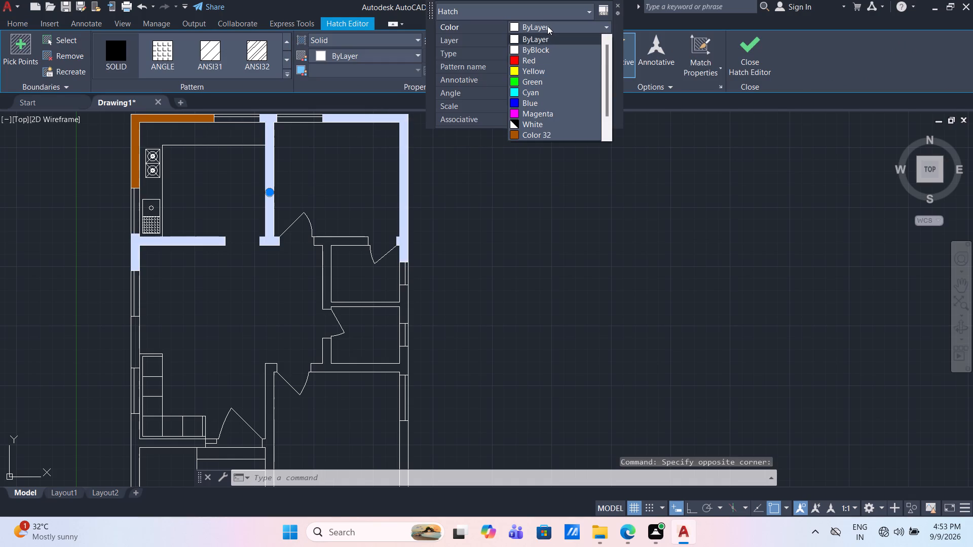
click(545, 136)
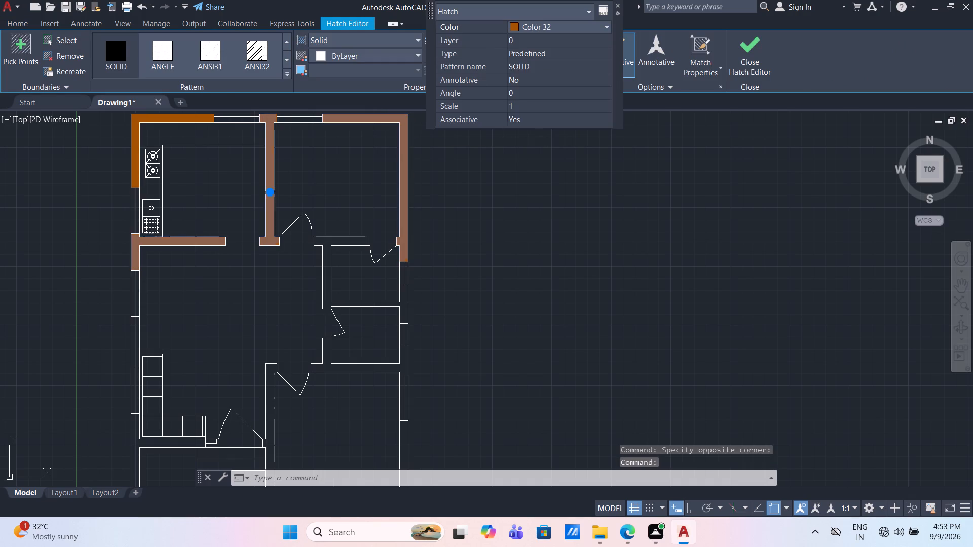
key(Escape)
Apply a SOLID hatch to the mid-west wall segment, the upper small room's walls, and the L-shaped wall west and south of the southeast room.
scroll(247, 305, down, 1)
middle_drag(238, 299, 188, 239)
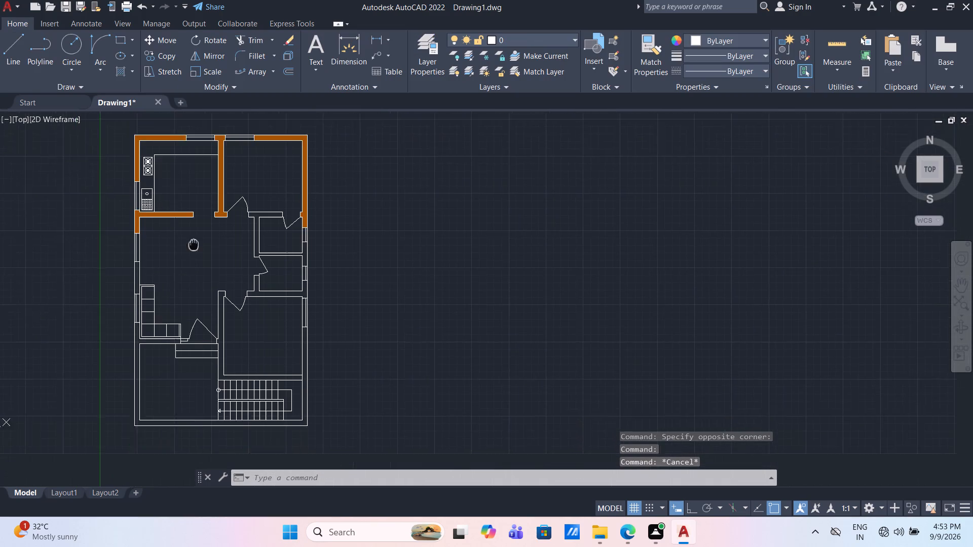
middle_drag(188, 239, 177, 244)
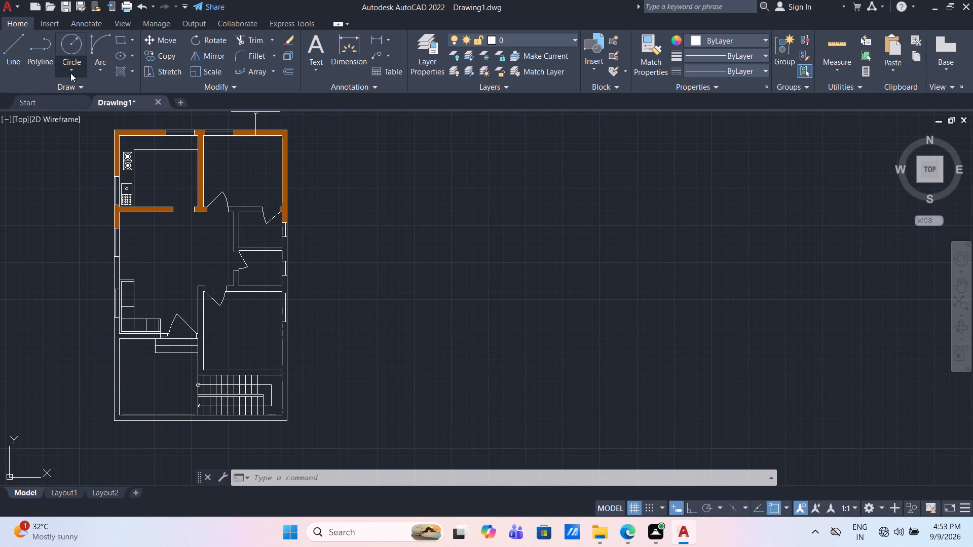
click(116, 70)
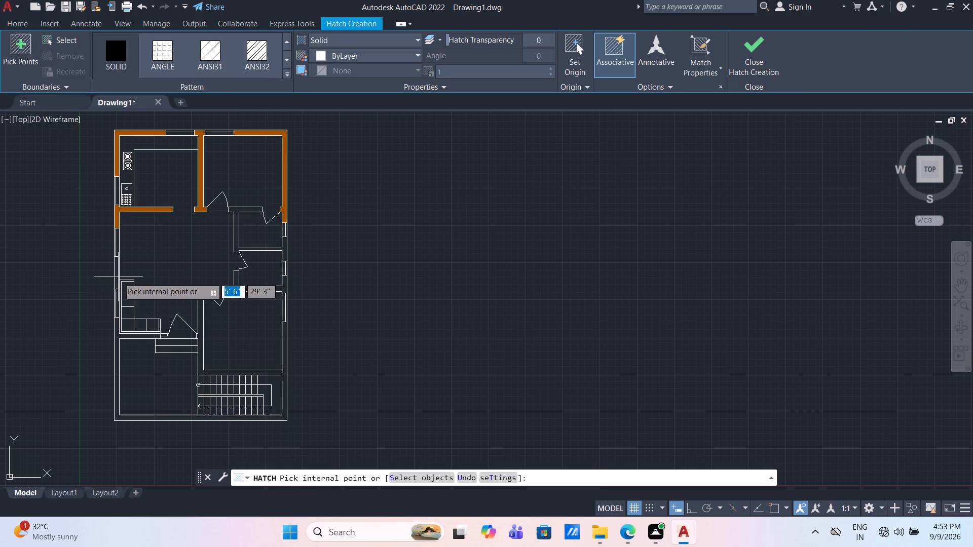
click(119, 276)
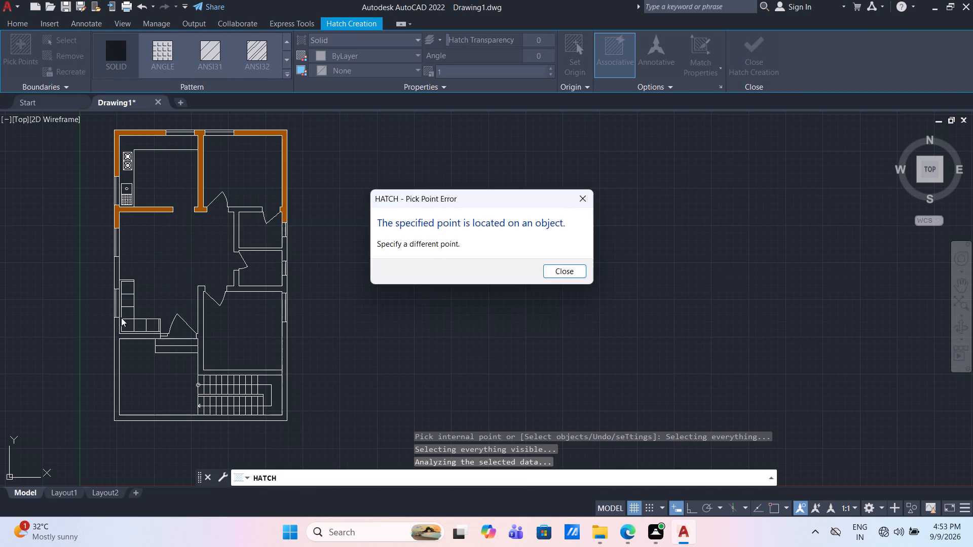
click(580, 274)
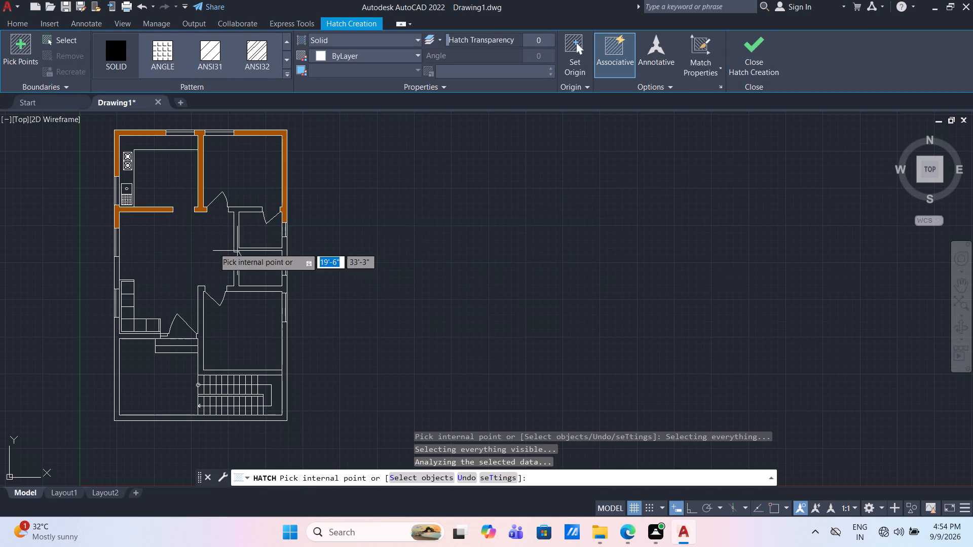
click(116, 272)
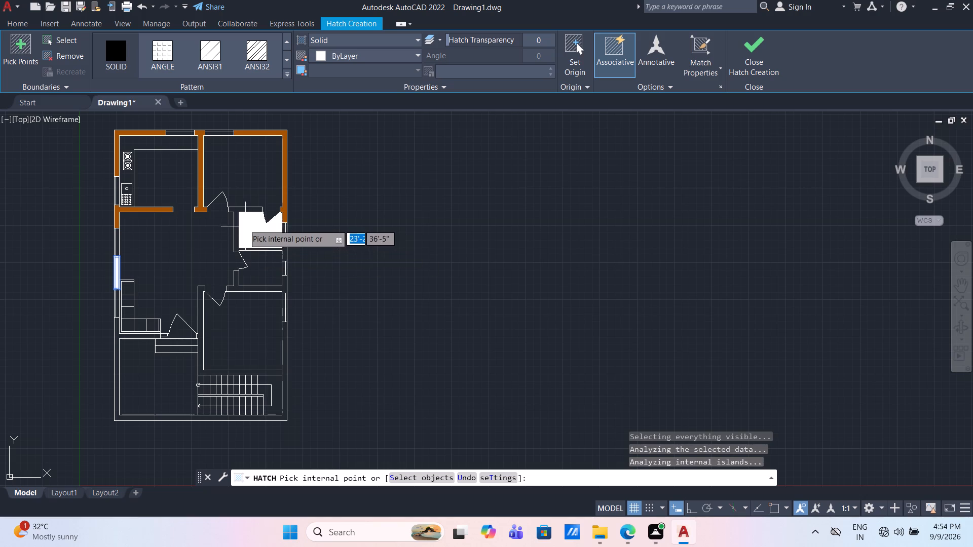
click(236, 210)
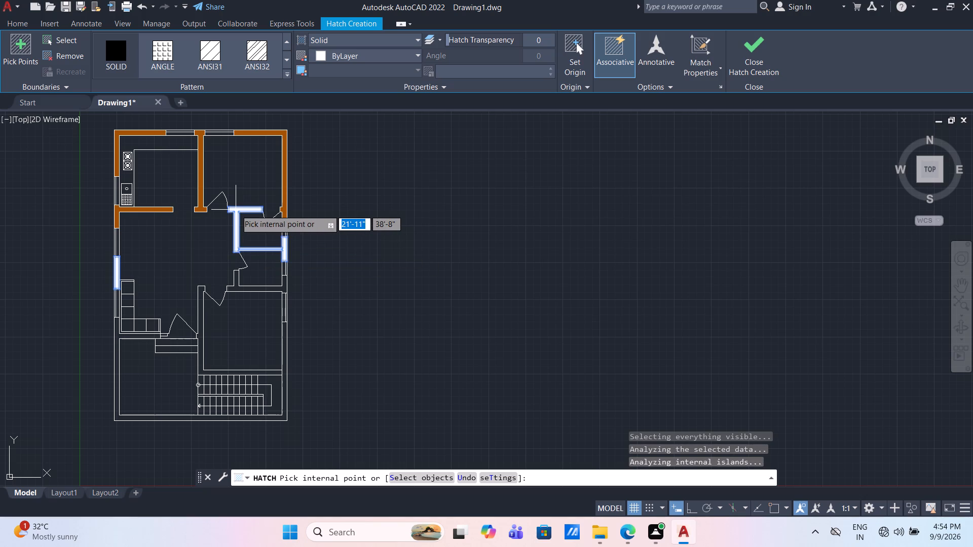
click(269, 373)
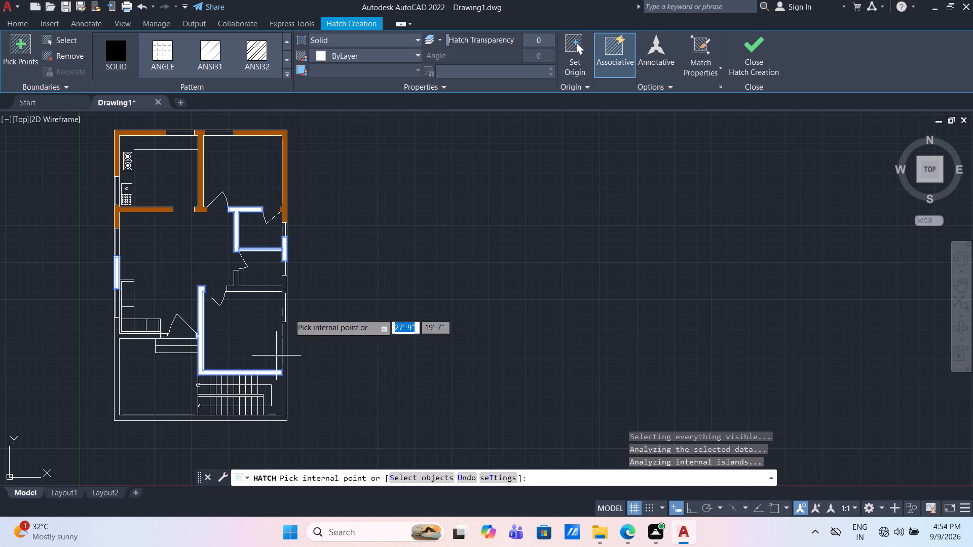
key(Escape)
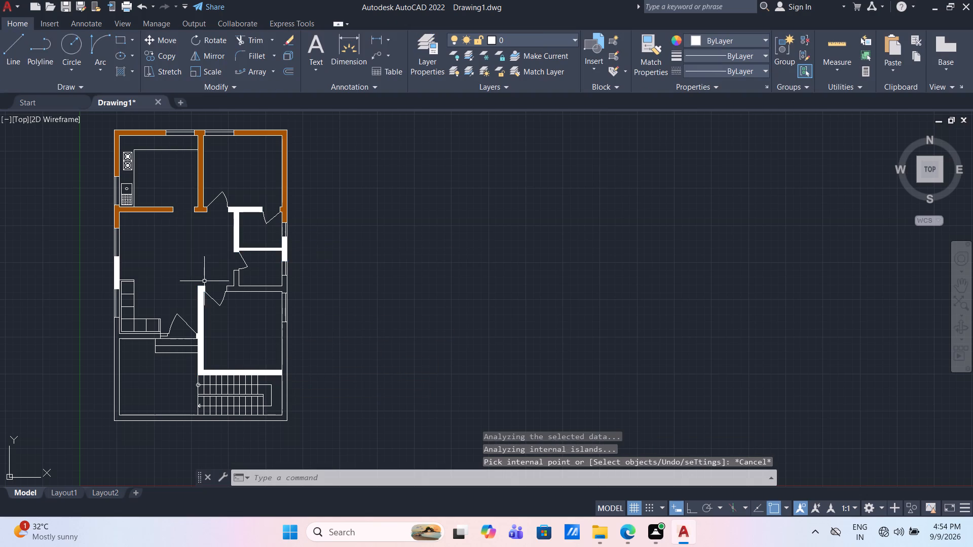
Change the color of the new white wall hatch to Color 32.
click(236, 247)
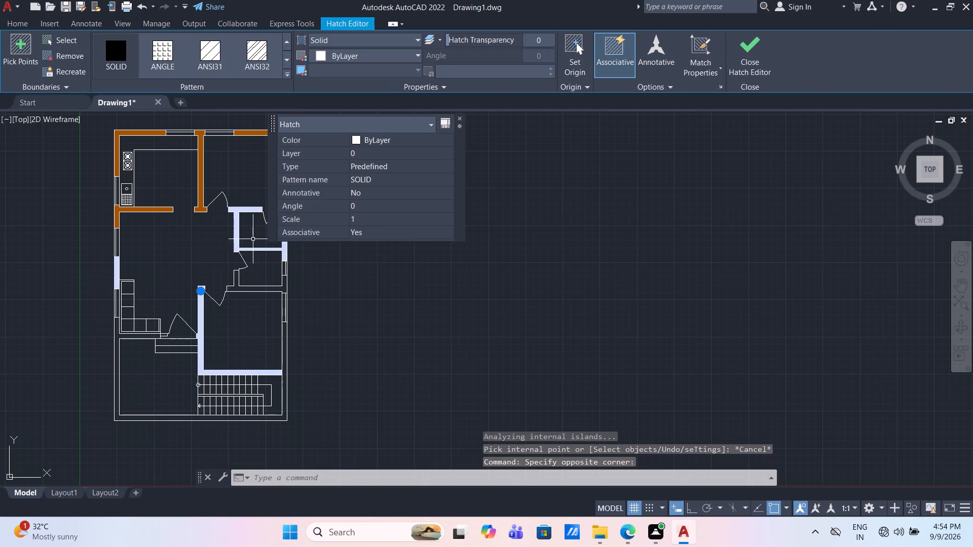
click(446, 140)
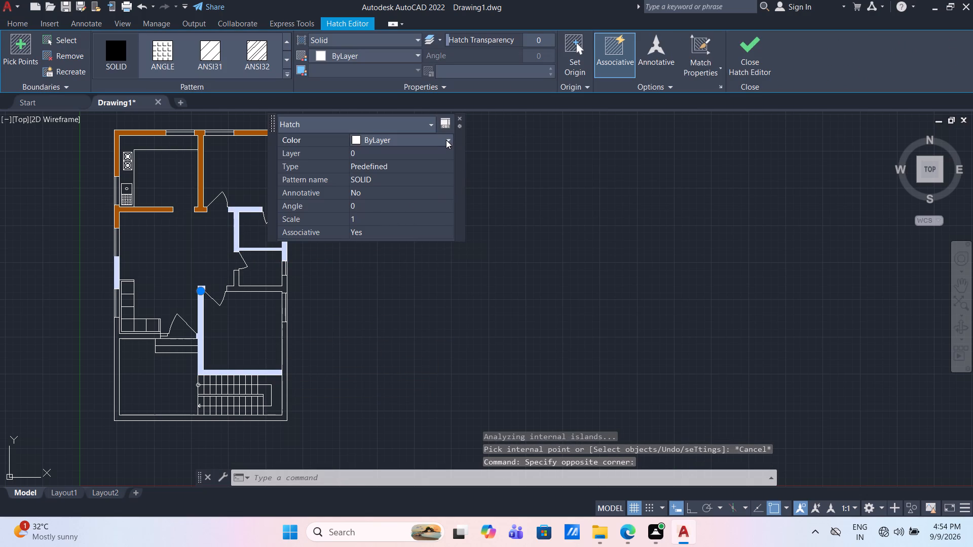
click(426, 139)
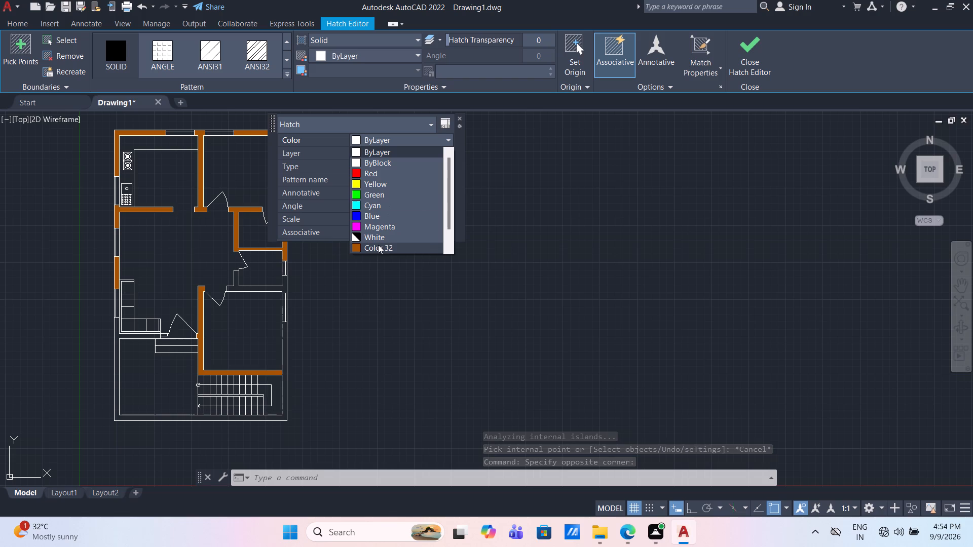
click(378, 247)
key(Escape)
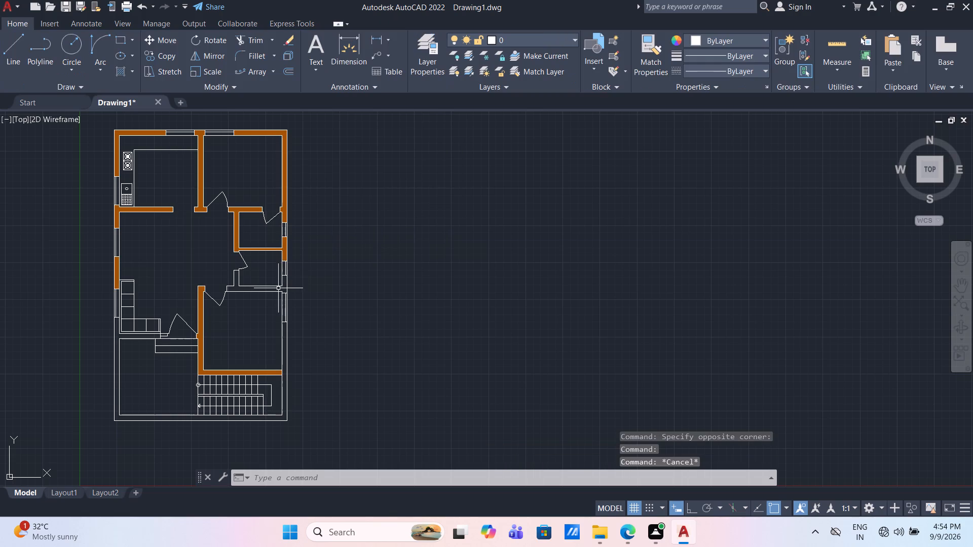
Apply a SOLID hatch to the wall between the lower small room and the southeast room, including its short door-side and east wall segments.
click(130, 71)
click(117, 72)
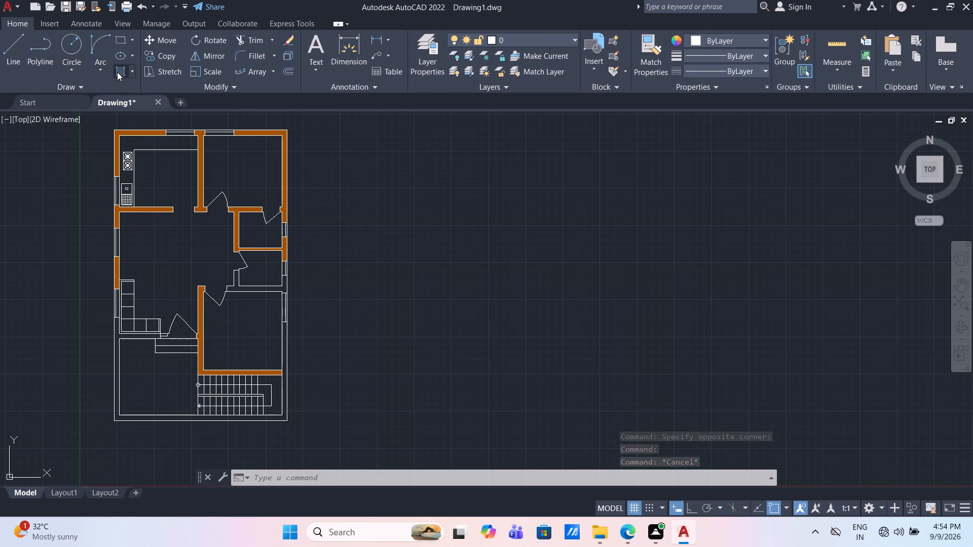
click(56, 41)
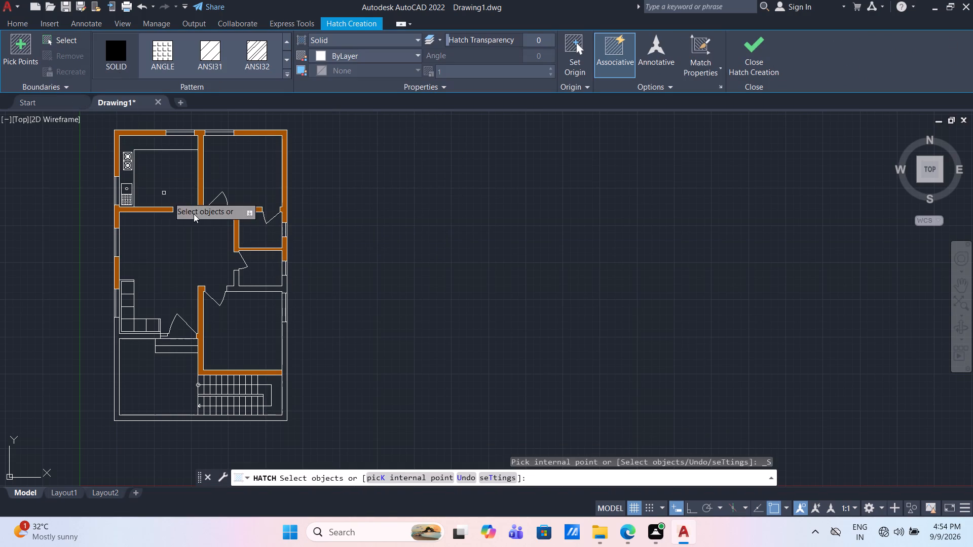
click(23, 46)
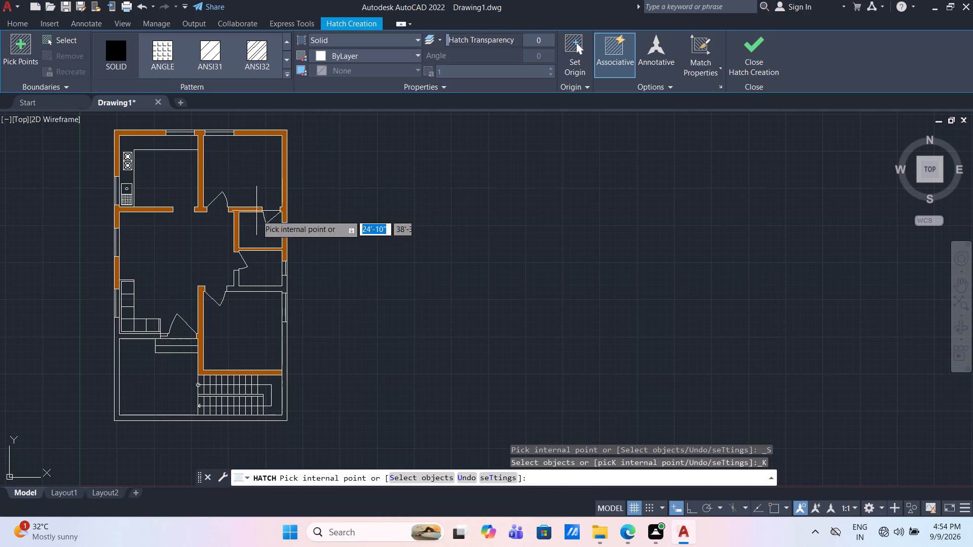
click(285, 290)
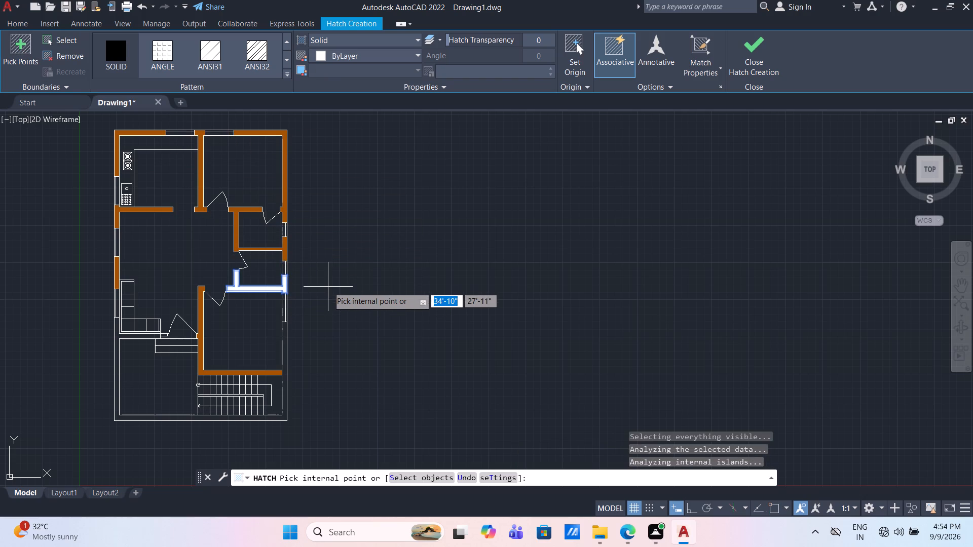
key(Escape)
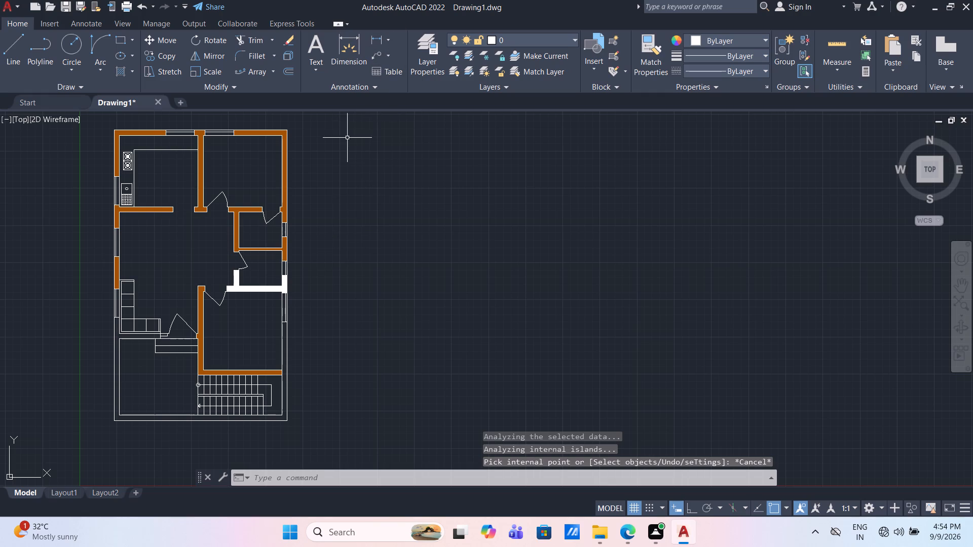
Change the color of the white hatch south of the lower small room to Color 32.
click(283, 289)
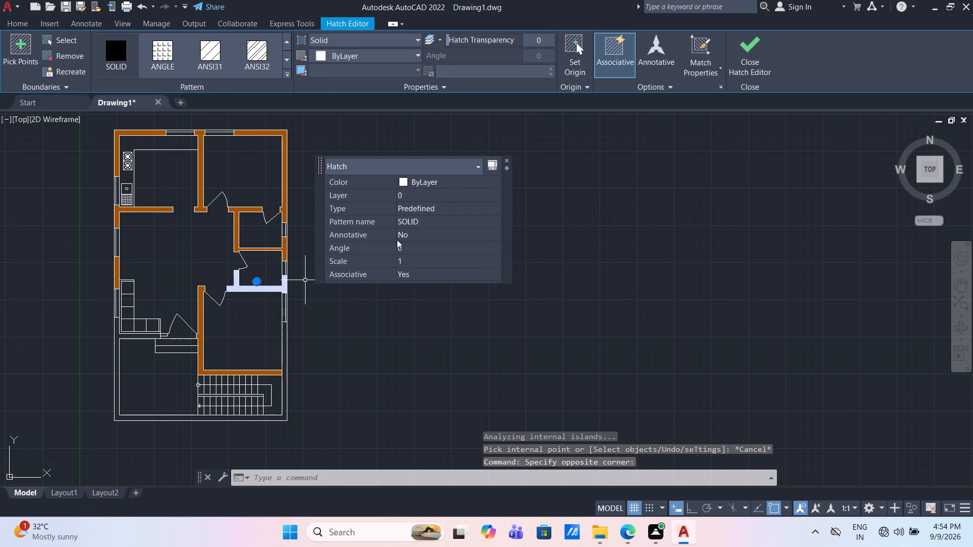
click(450, 181)
click(447, 185)
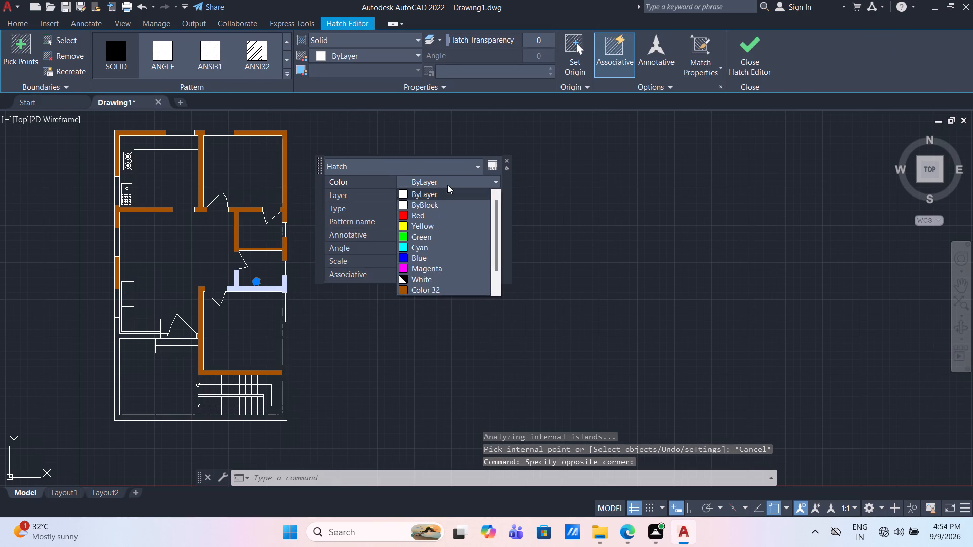
click(425, 290)
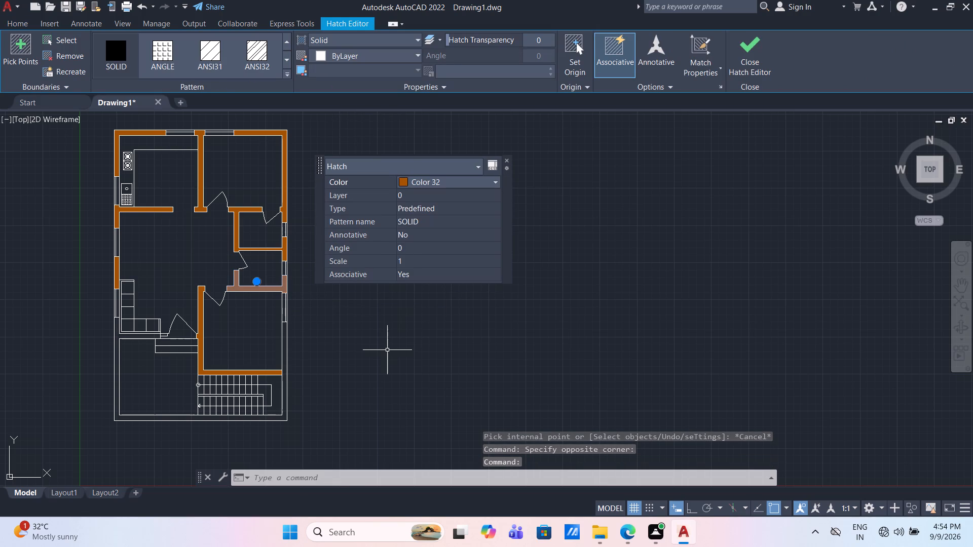
key(Escape)
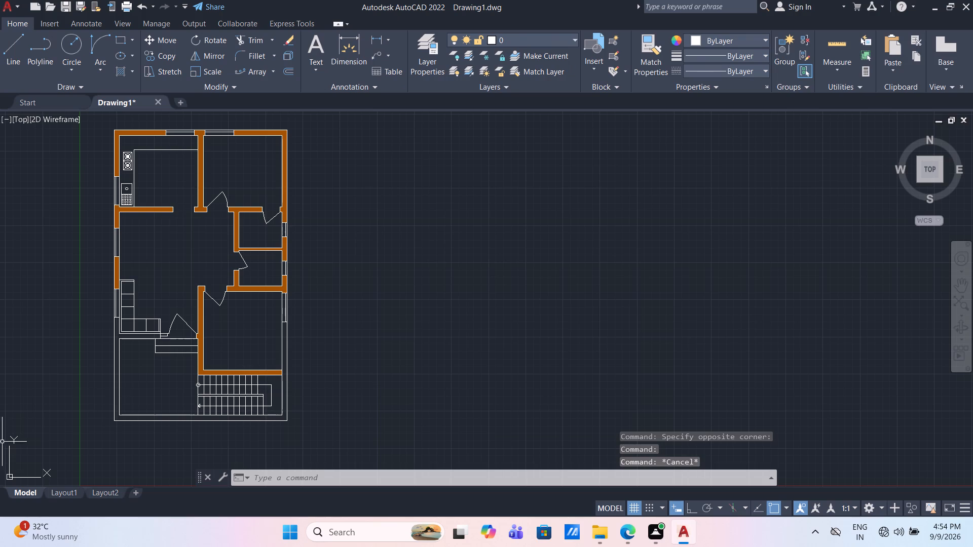
Draw a 9-inch line across the west outer wall, continuing the south face of the entrance wall to the outer face.
scroll(136, 375, up, 1)
middle_drag(136, 373, 114, 286)
click(7, 45)
scroll(100, 207, up, 1)
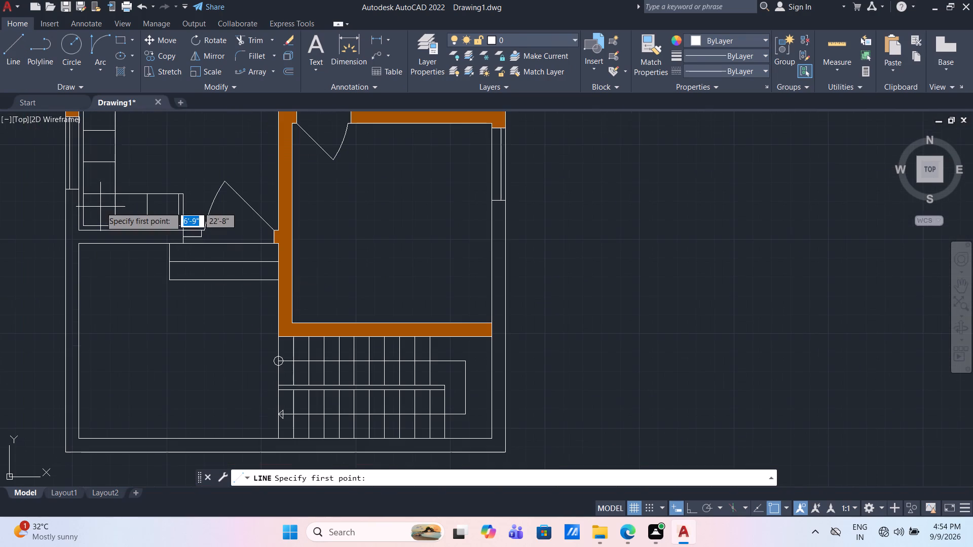
click(79, 244)
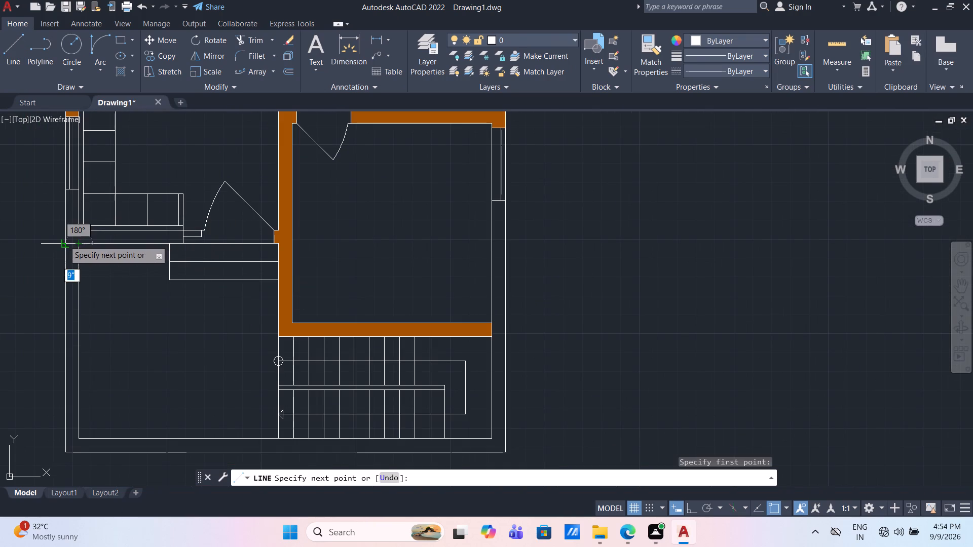
click(64, 241)
key(Escape)
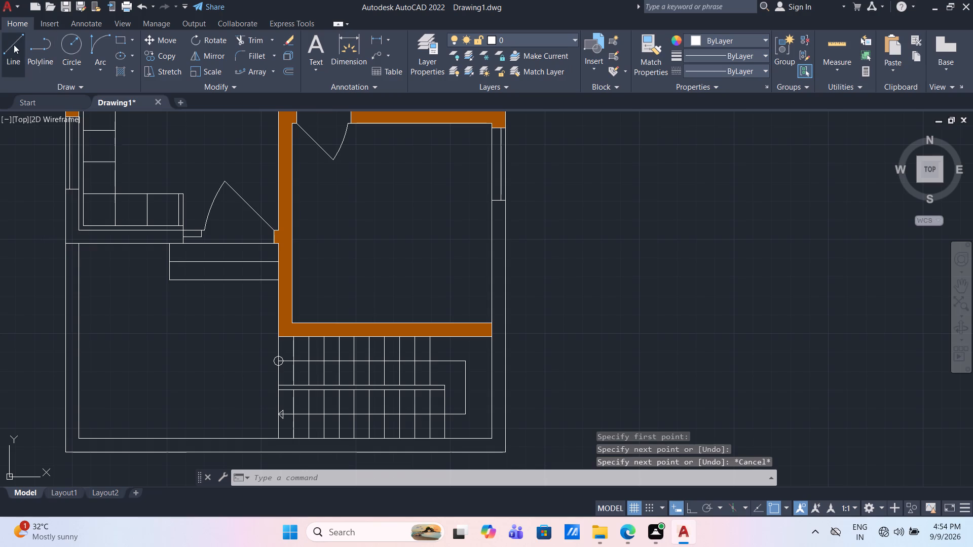
Draw a line across the south outer wall at the staircase's west edge, from the inner to the outer face.
click(11, 42)
drag(277, 438, 277, 446)
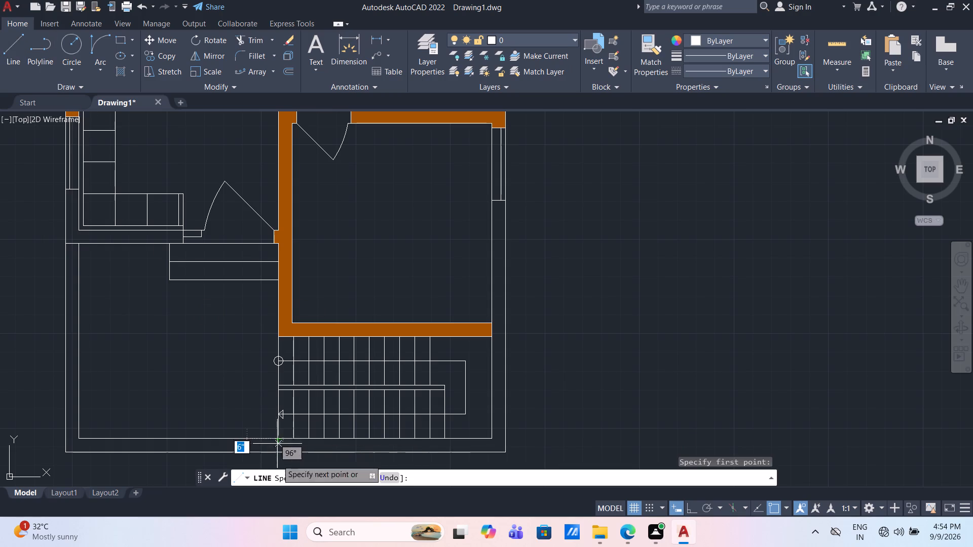
click(277, 452)
key(Escape)
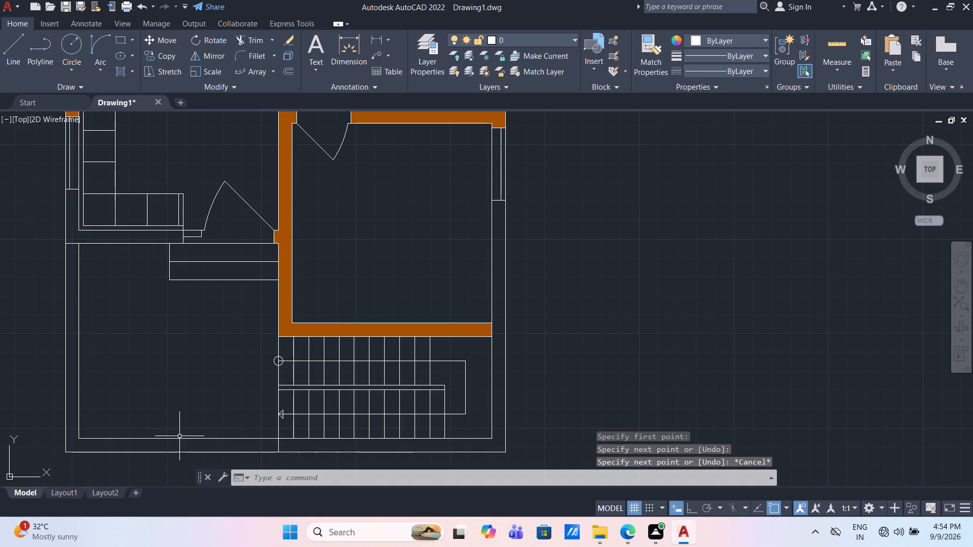
Delete the inner line of the west outer wall beside the open southwest area.
click(125, 409)
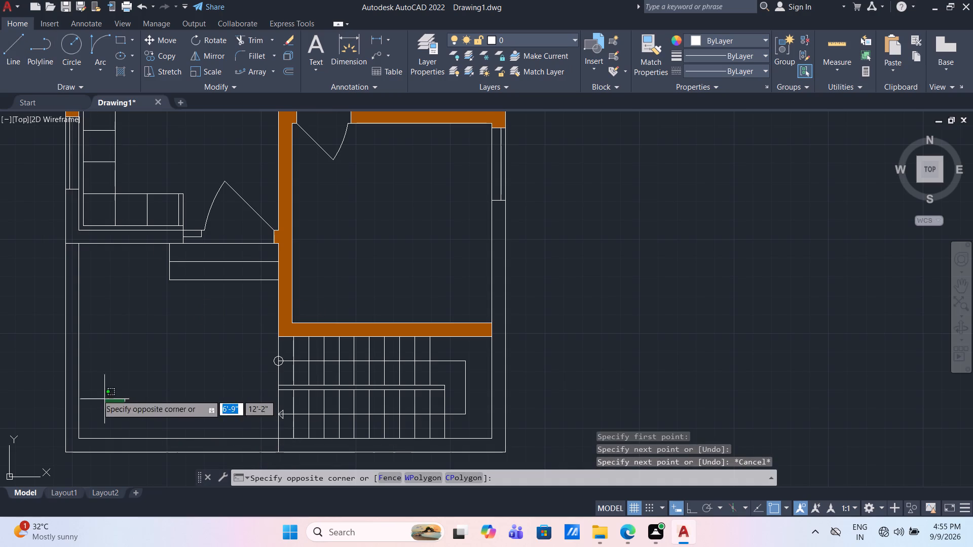
click(75, 372)
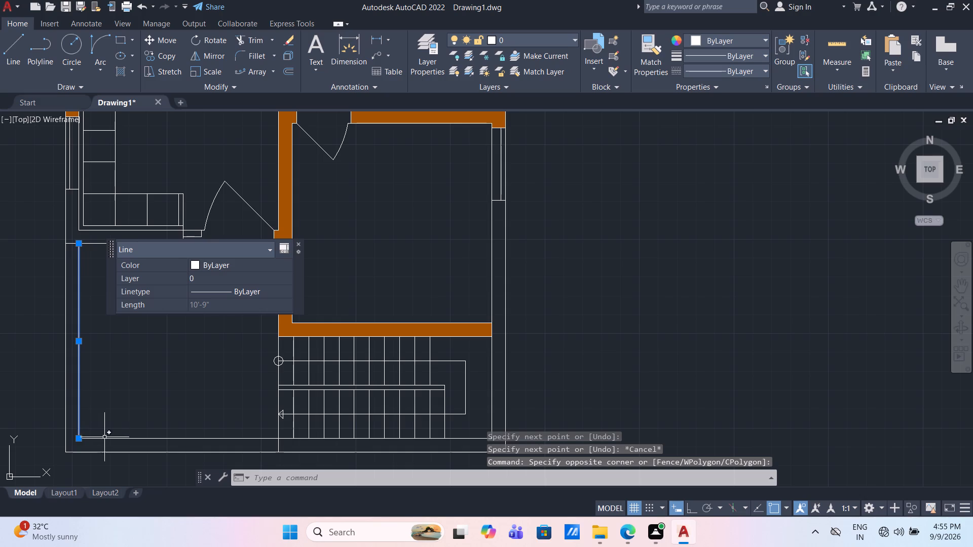
click(106, 439)
key(Escape)
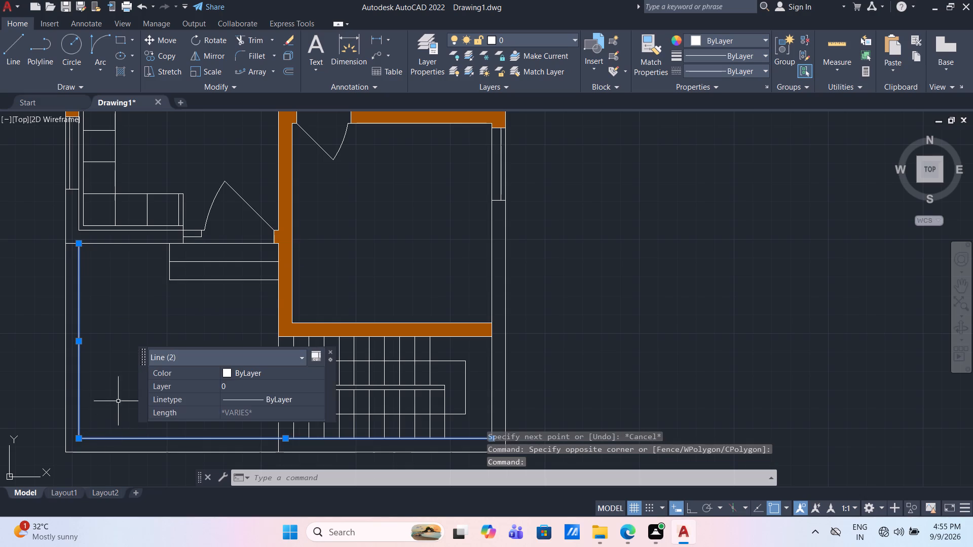
click(79, 363)
key(Delete)
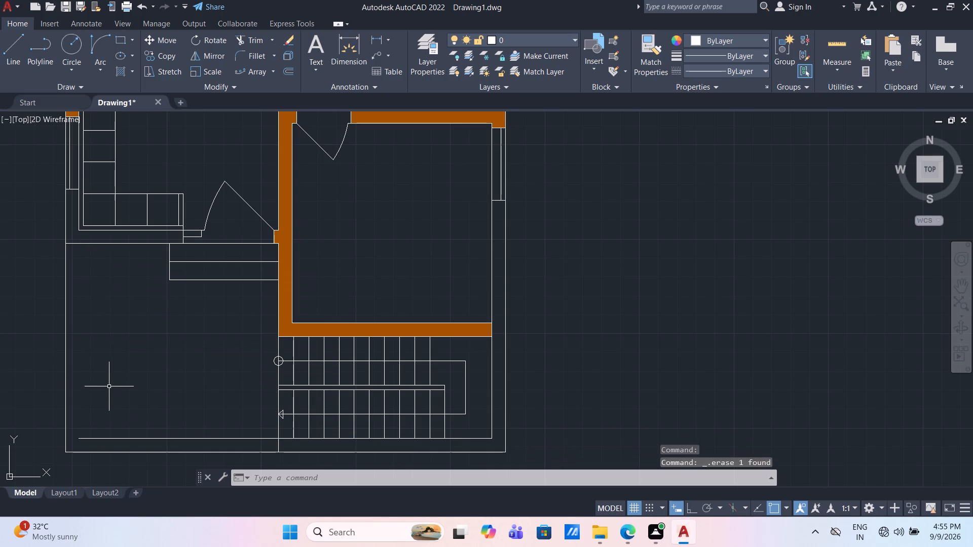
Trim the inner south wall line west of the staircase, up to the new closing line.
text(tr)
key(Return)
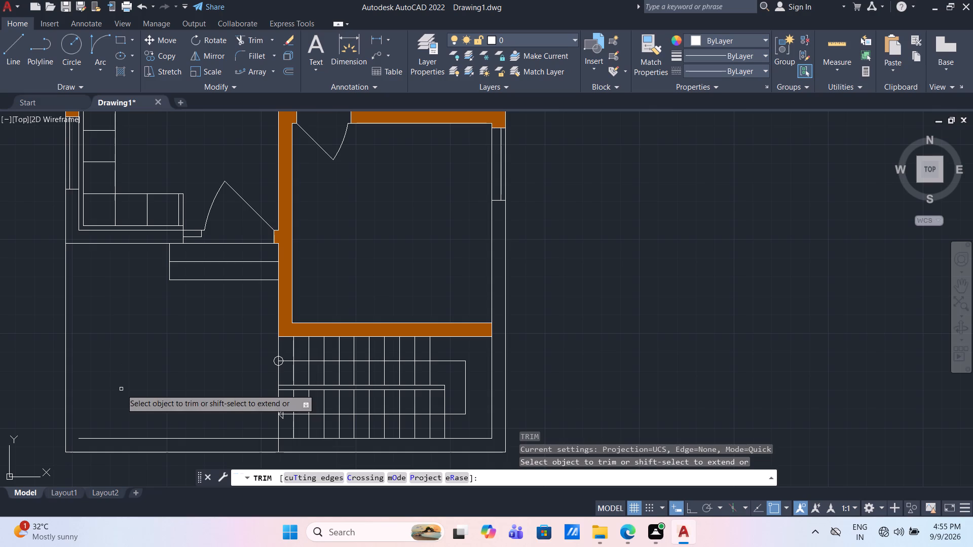
click(149, 439)
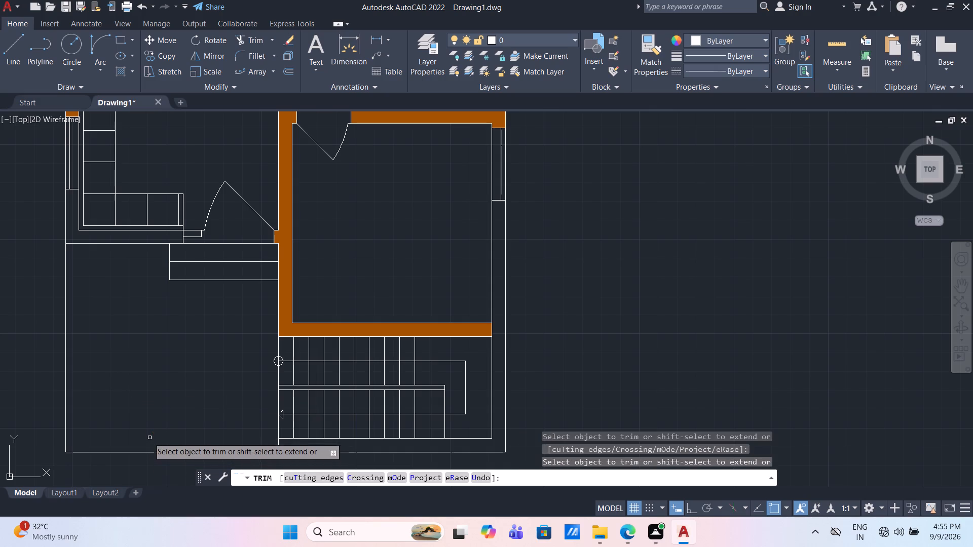
key(Escape)
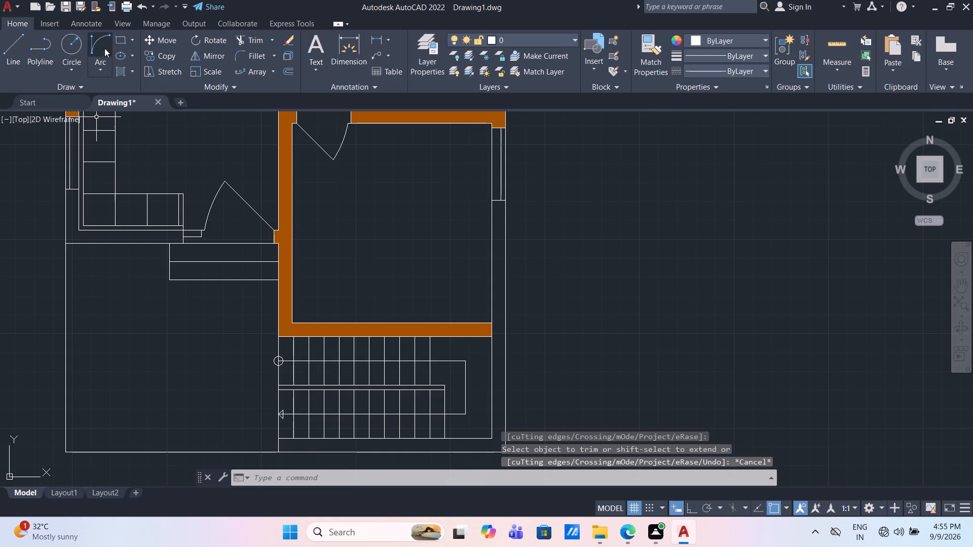
Fill the southwest L-shaped wall beside the entrance and the east and south outer walls around the staircase with a solid hatch.
click(124, 70)
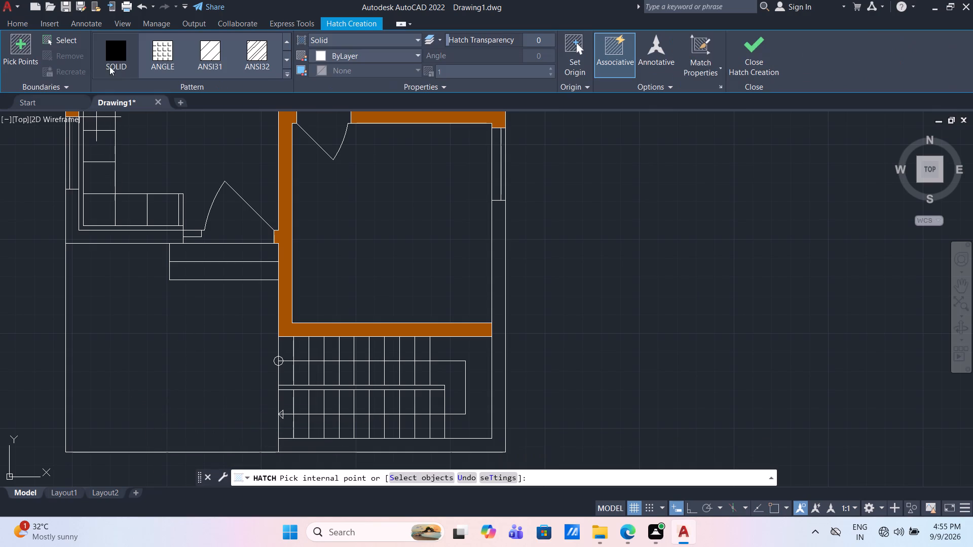
click(65, 37)
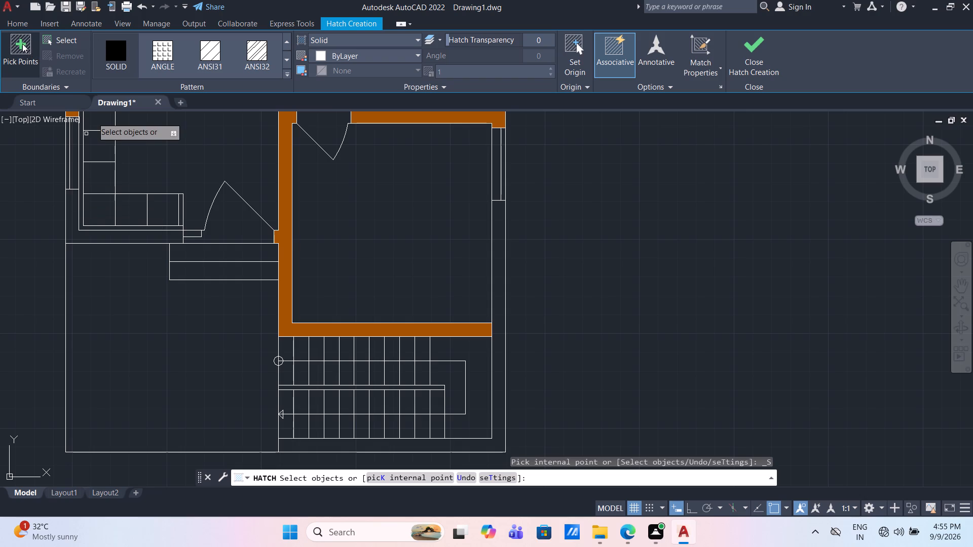
click(22, 43)
click(72, 229)
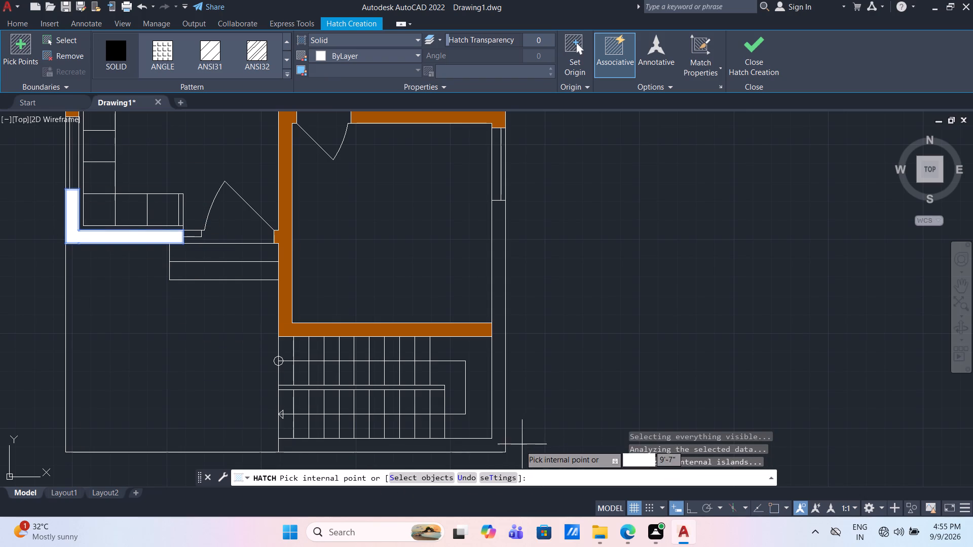
click(495, 441)
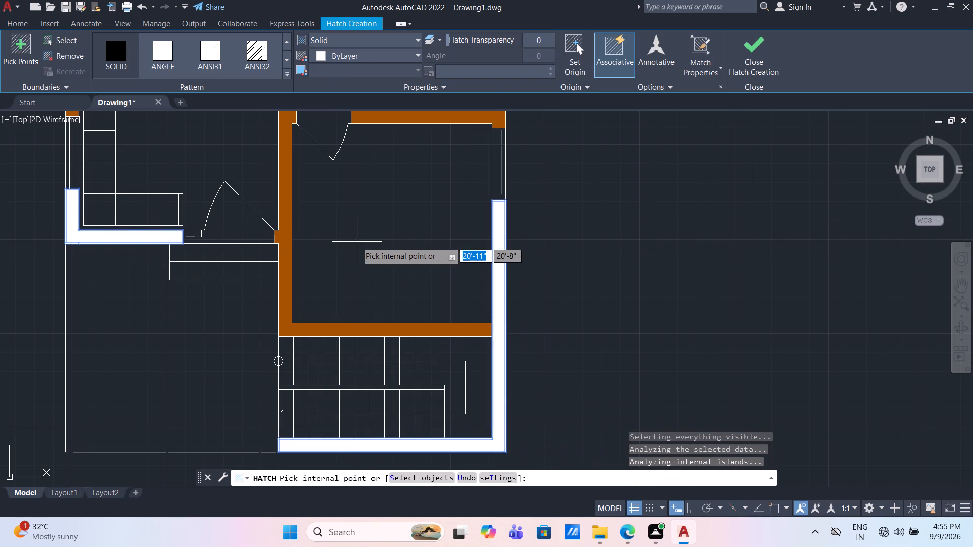
scroll(357, 242, down, 2)
scroll(390, 203, down, 3)
scroll(452, 206, up, 1)
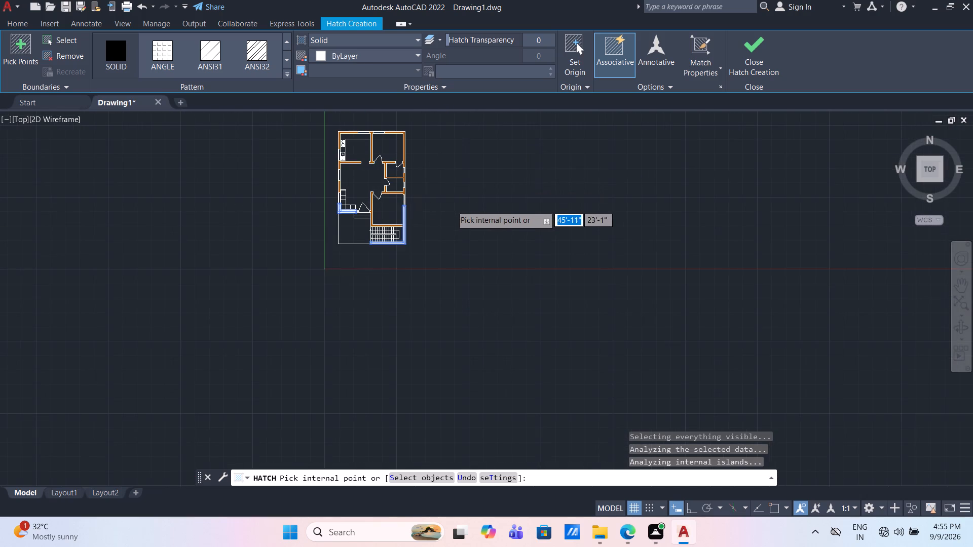
scroll(452, 206, up, 1)
middle_drag(452, 233, 450, 286)
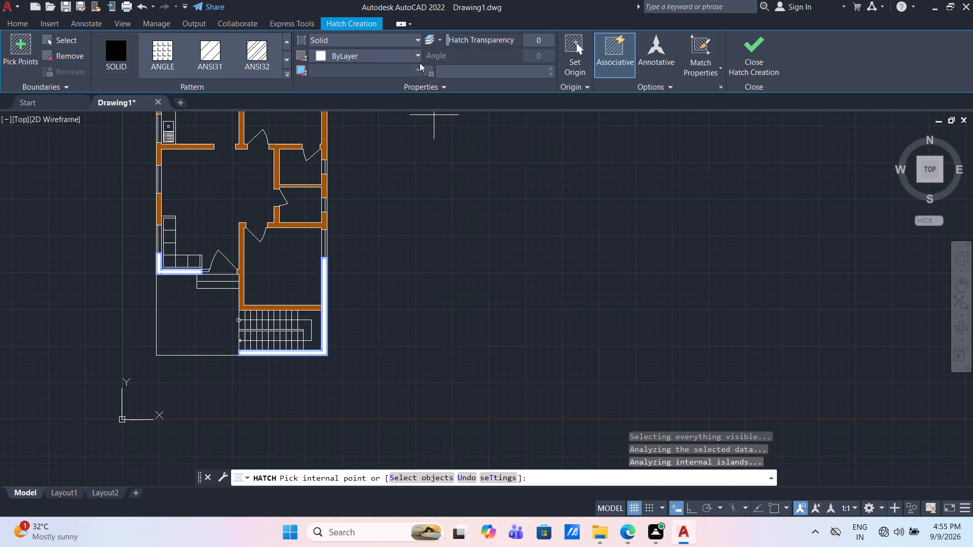
click(418, 55)
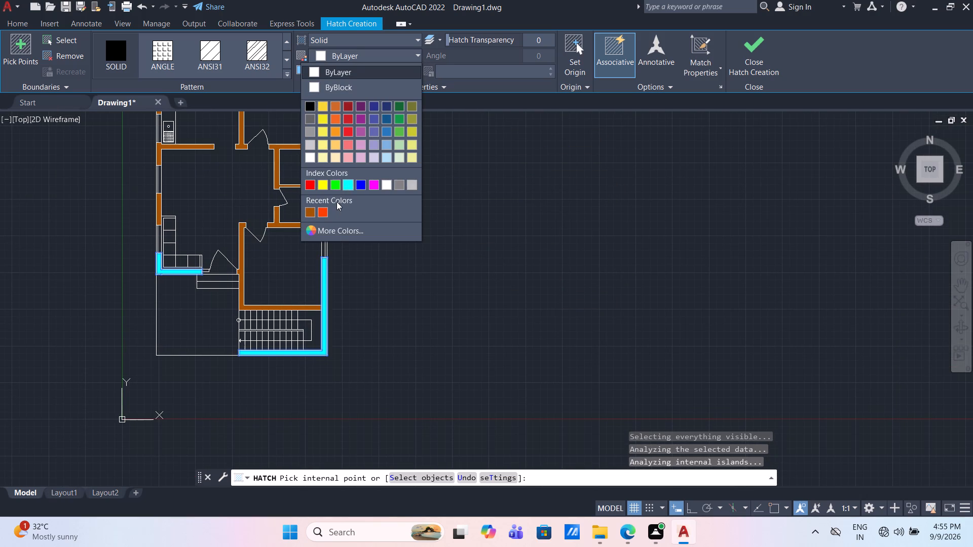
key(Escape)
key(Escape)
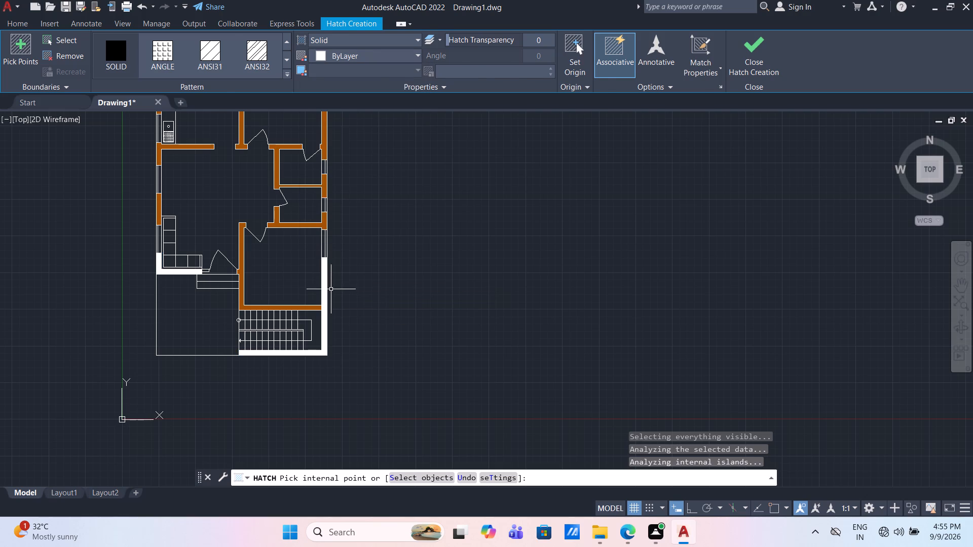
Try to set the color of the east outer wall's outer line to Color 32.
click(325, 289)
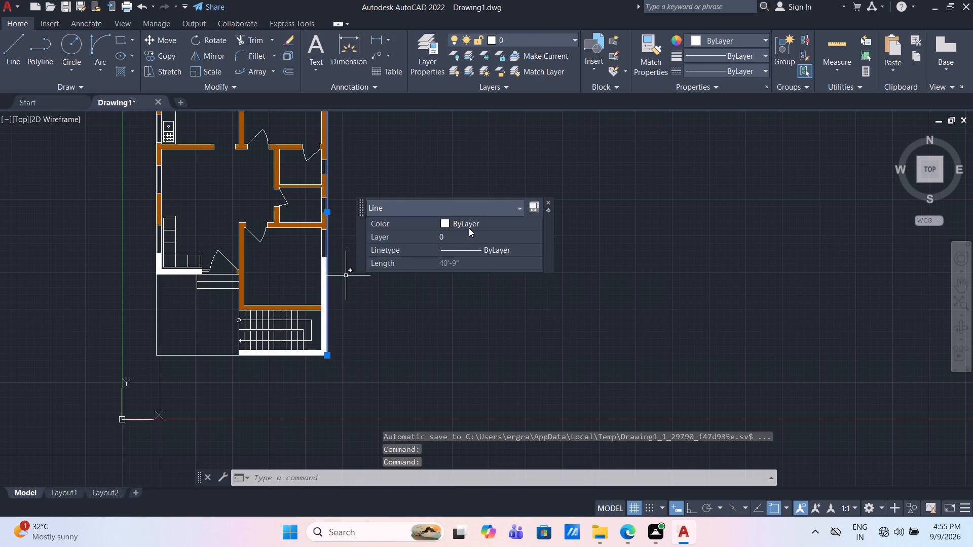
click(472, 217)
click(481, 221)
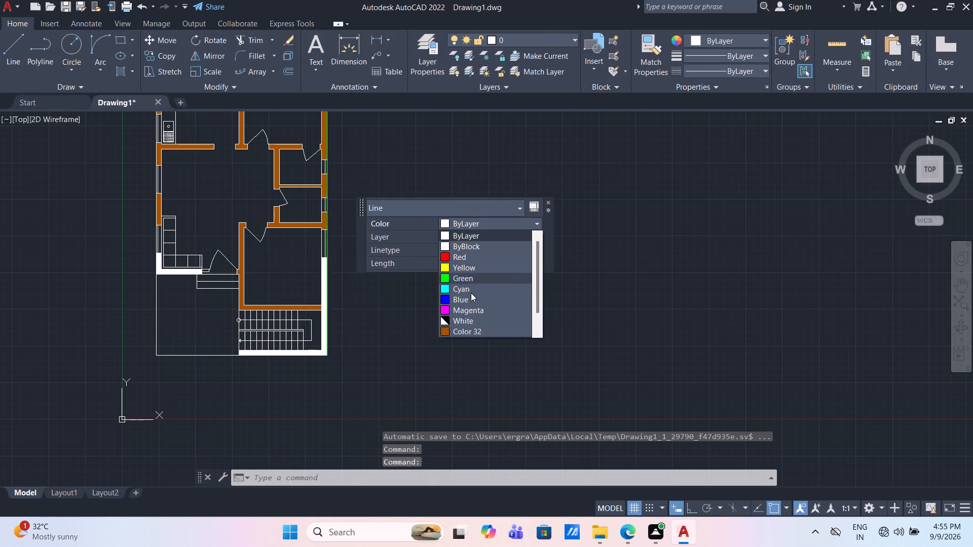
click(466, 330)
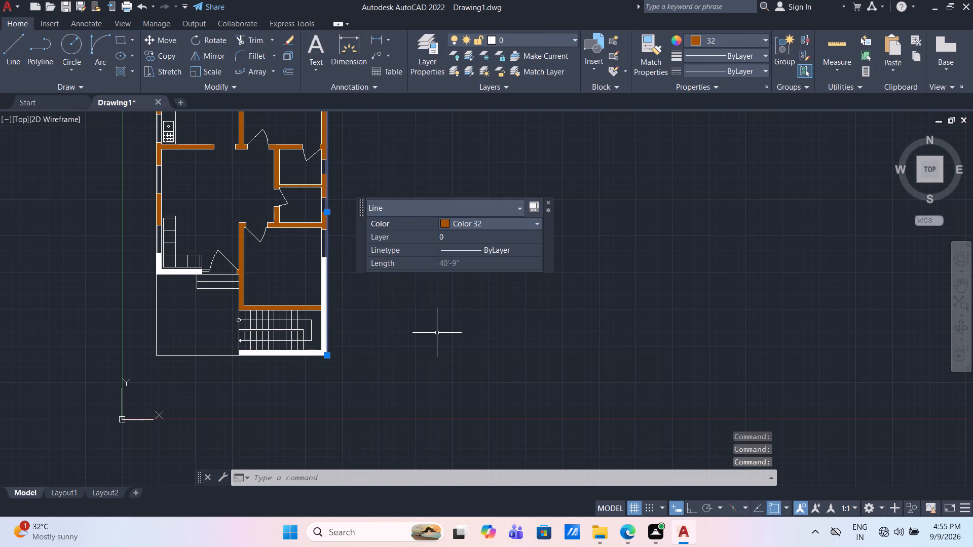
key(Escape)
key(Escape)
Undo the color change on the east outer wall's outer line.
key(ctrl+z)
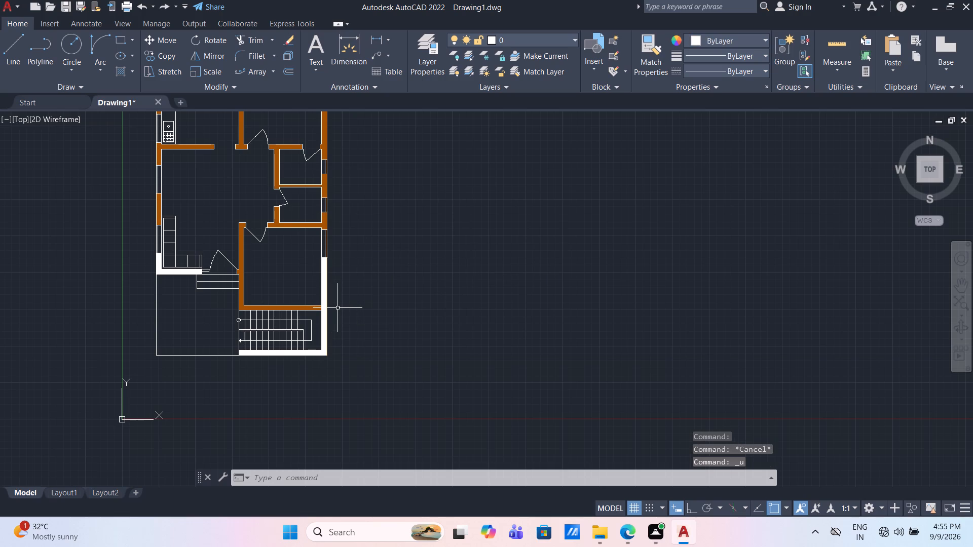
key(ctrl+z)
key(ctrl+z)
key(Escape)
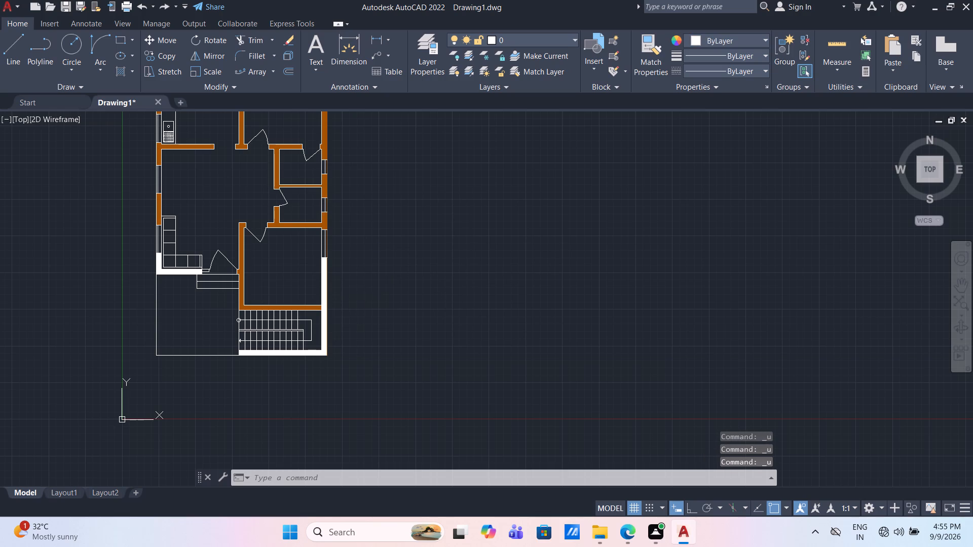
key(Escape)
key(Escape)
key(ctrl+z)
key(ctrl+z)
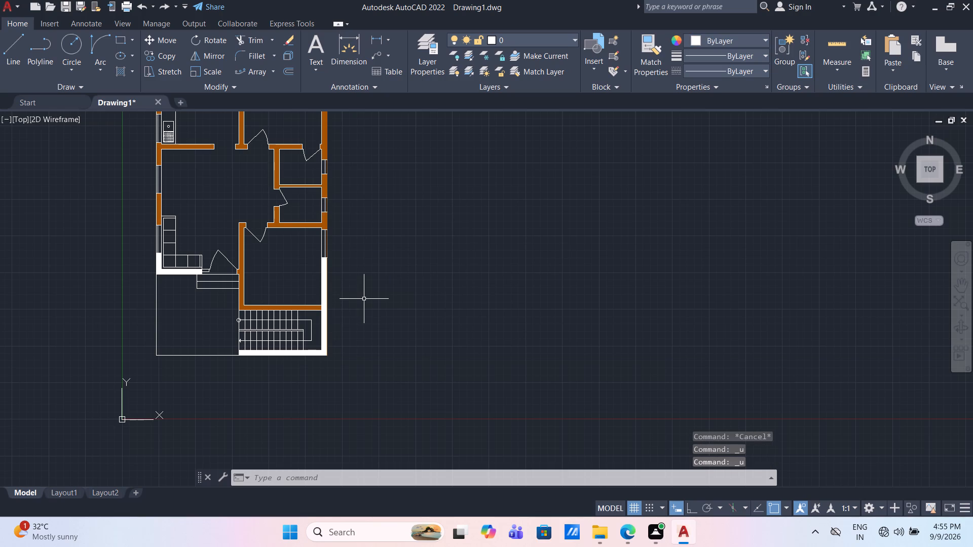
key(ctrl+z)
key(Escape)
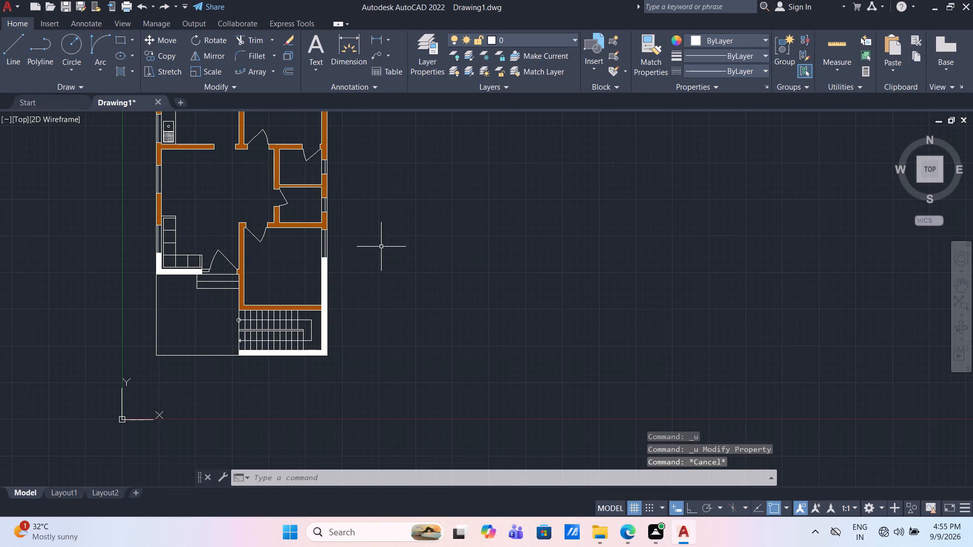
Change the color of the new solid hatch on the southwest, east and south walls to Color 32.
click(322, 296)
key(Escape)
scroll(157, 258, up, 3)
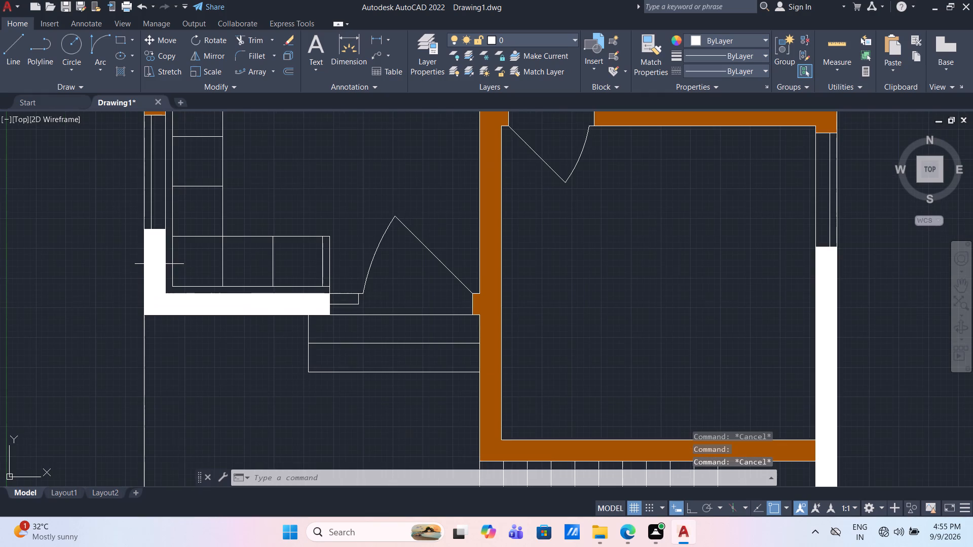
click(151, 271)
scroll(154, 275, down, 4)
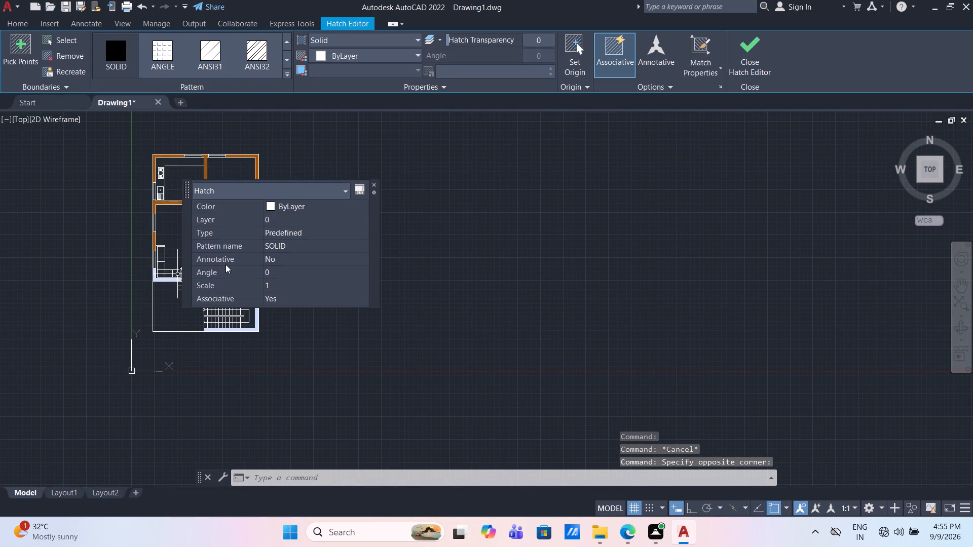
click(312, 204)
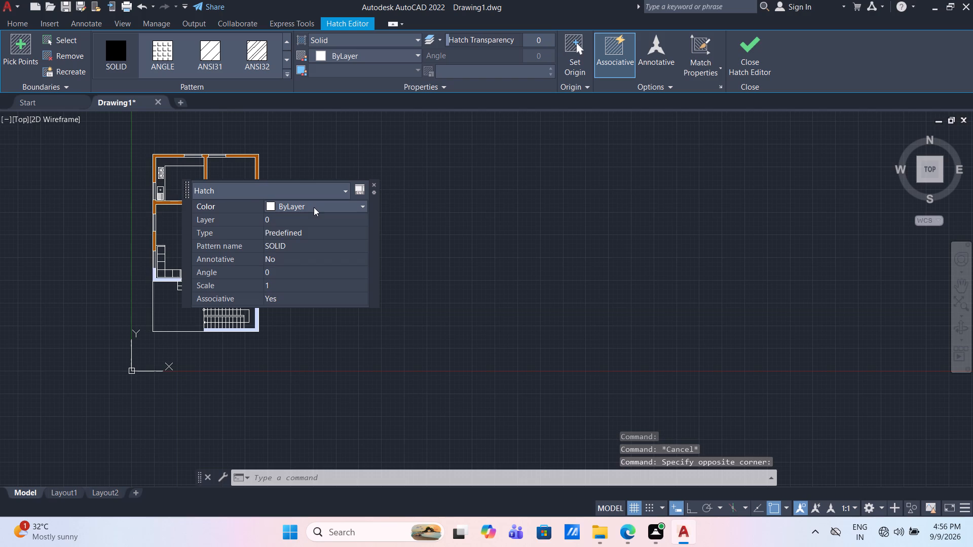
click(314, 207)
click(293, 314)
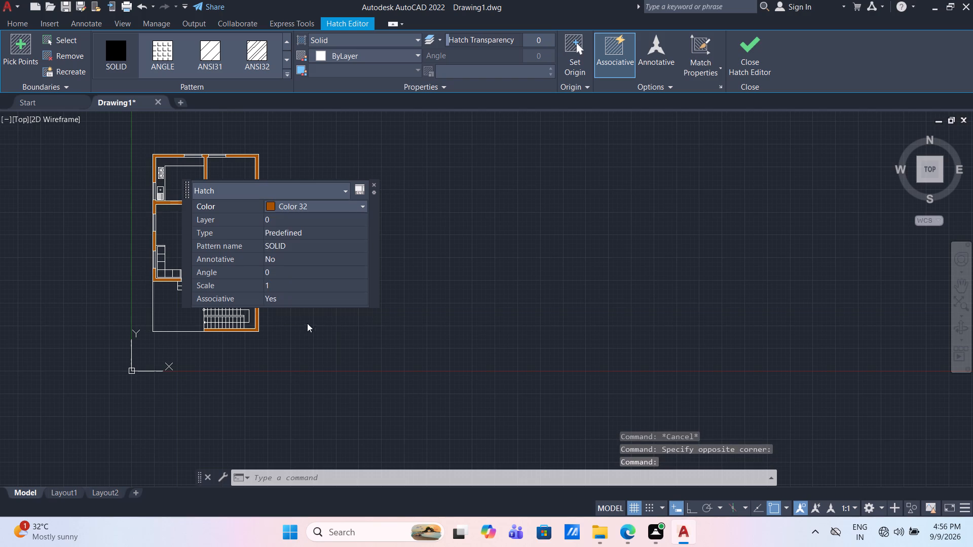
key(Escape)
Apply a solid hatch to all seat sections, the end strip and the backrest of the L-shaped sofa beside the entrance.
scroll(128, 273, up, 3)
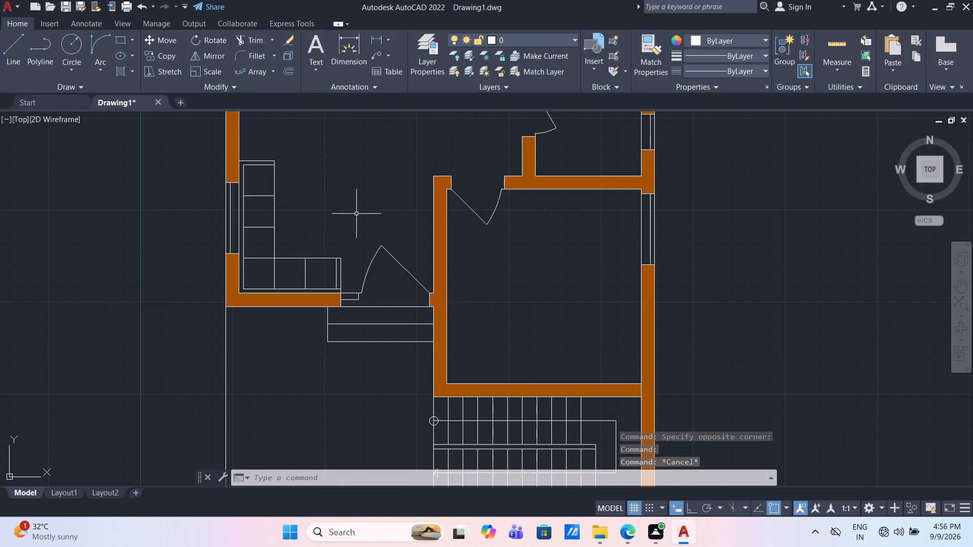
scroll(352, 260, up, 1)
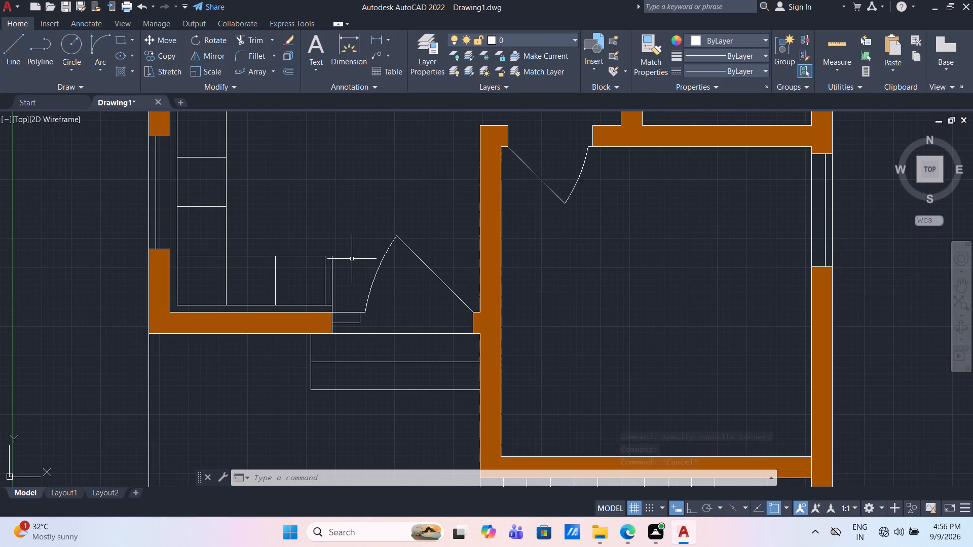
scroll(345, 254, down, 1)
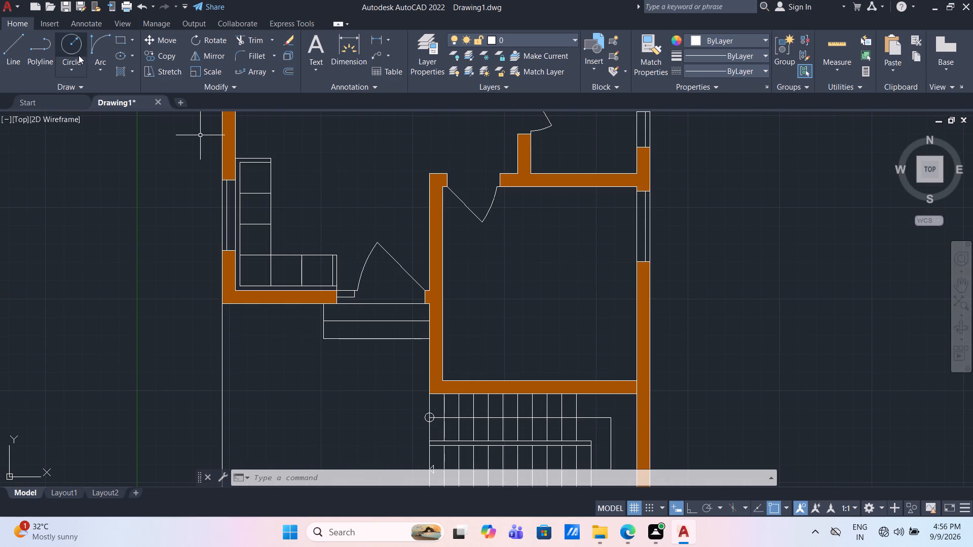
click(120, 74)
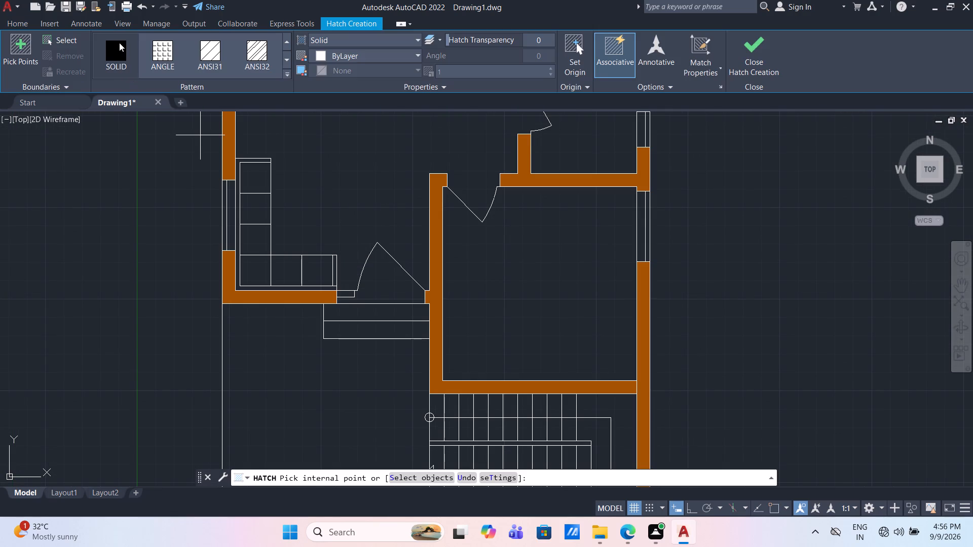
click(120, 44)
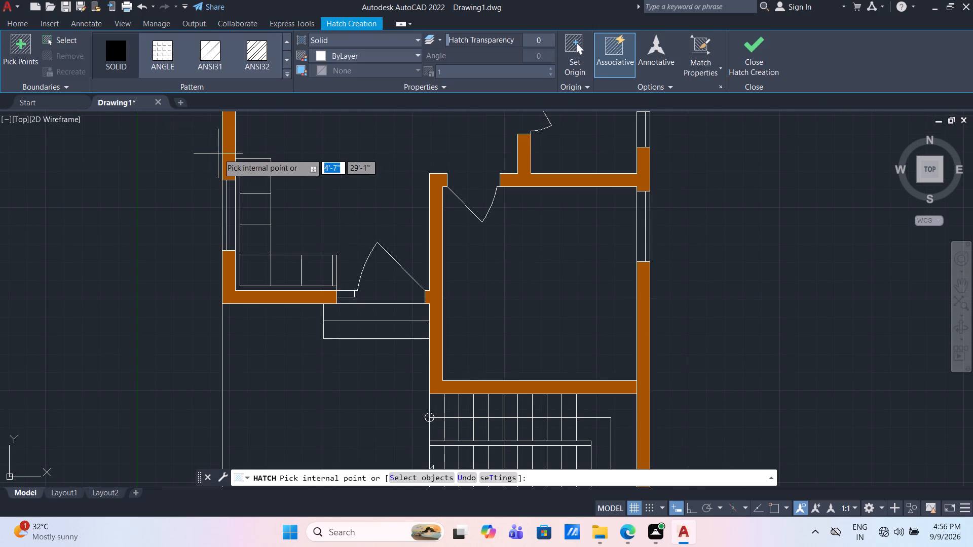
click(260, 175)
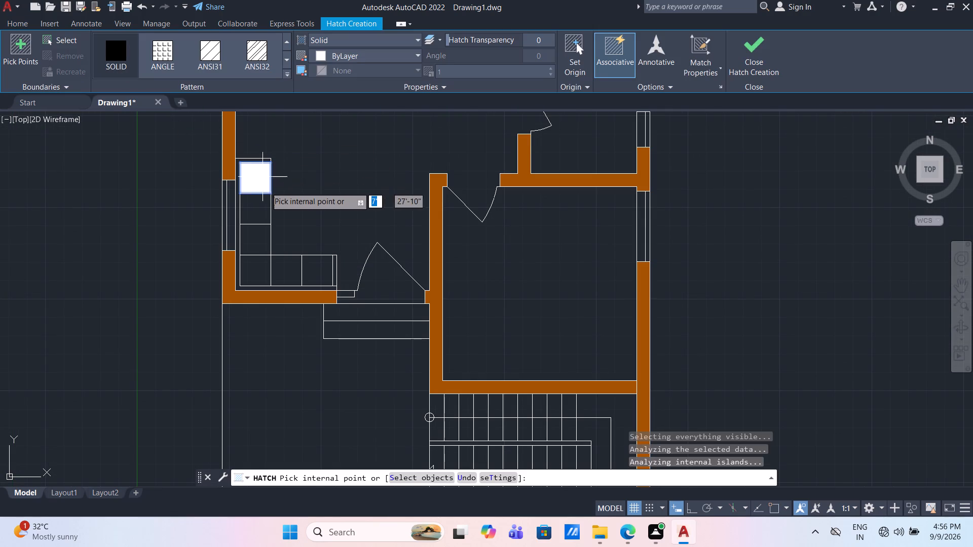
click(253, 214)
click(253, 243)
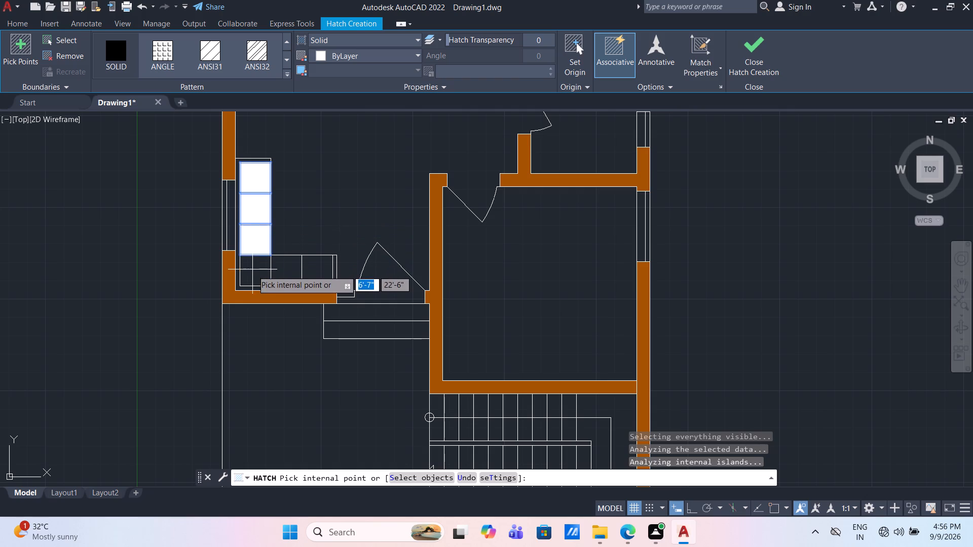
click(252, 271)
click(288, 276)
click(303, 274)
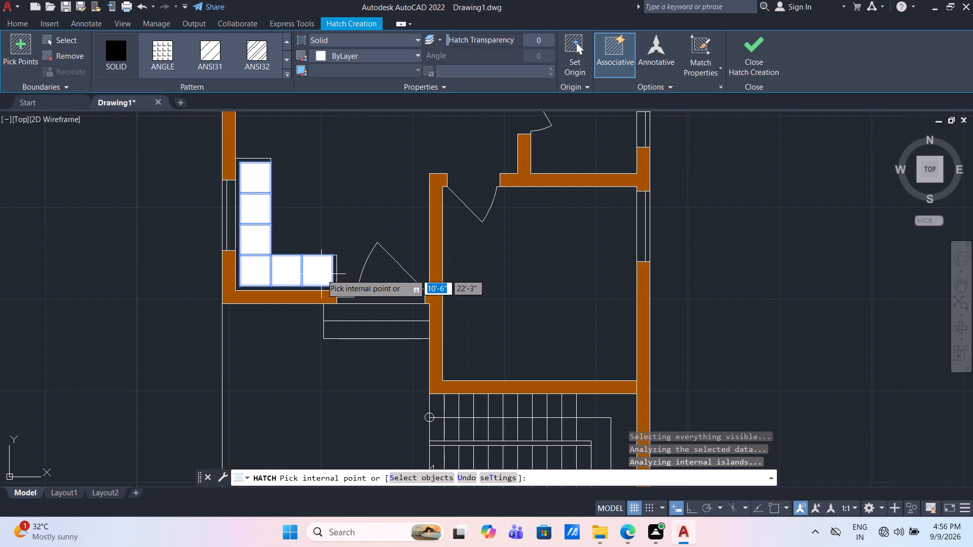
click(334, 274)
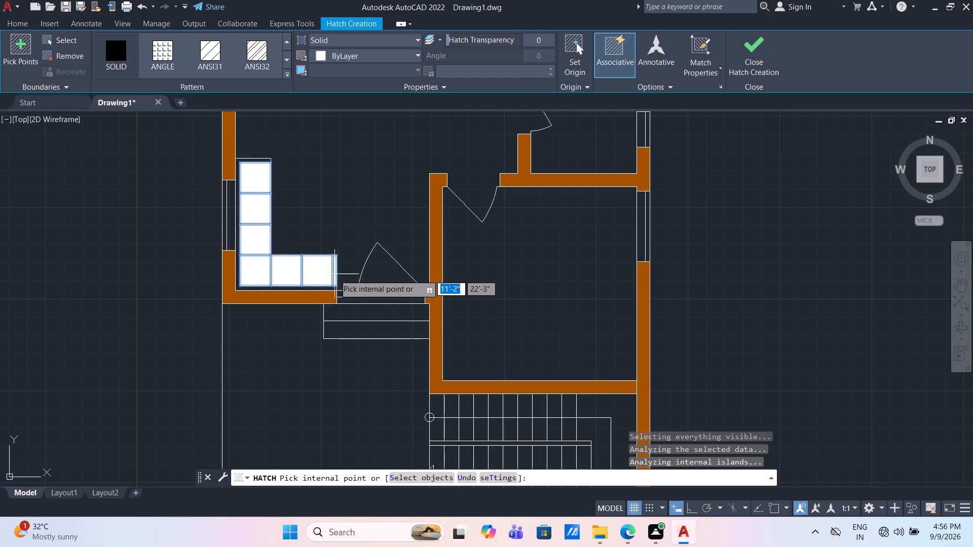
click(327, 289)
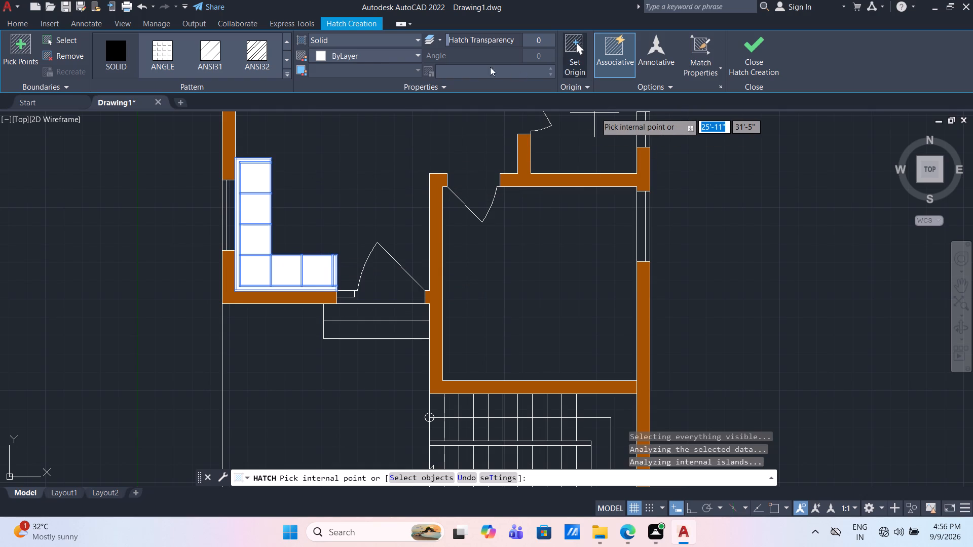
Set the sofa hatch to index color 26 and finish the hatch.
click(395, 59)
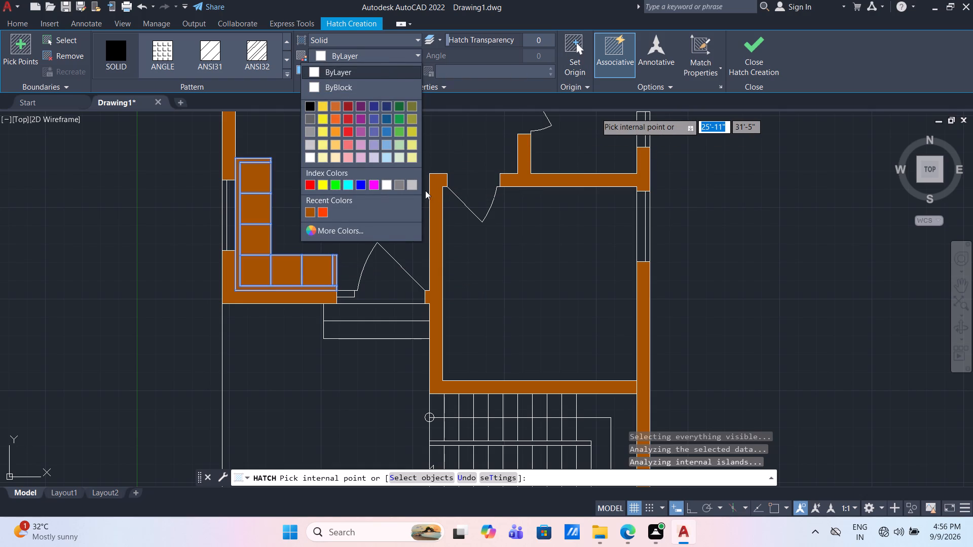
click(343, 230)
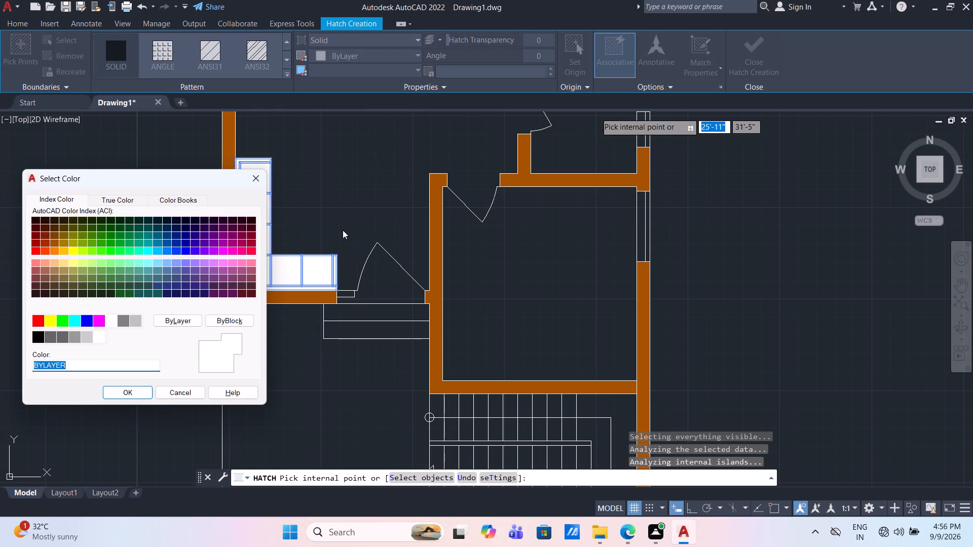
click(45, 229)
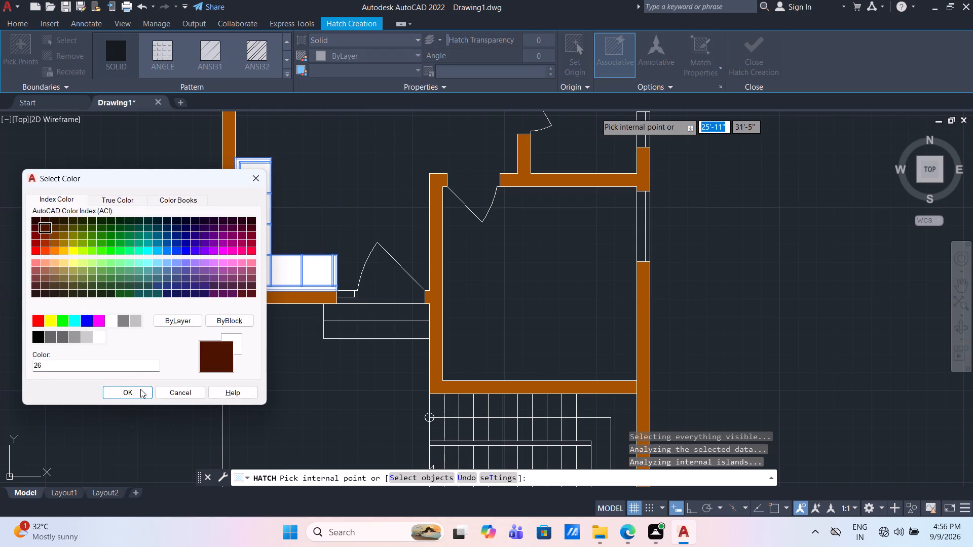
click(139, 395)
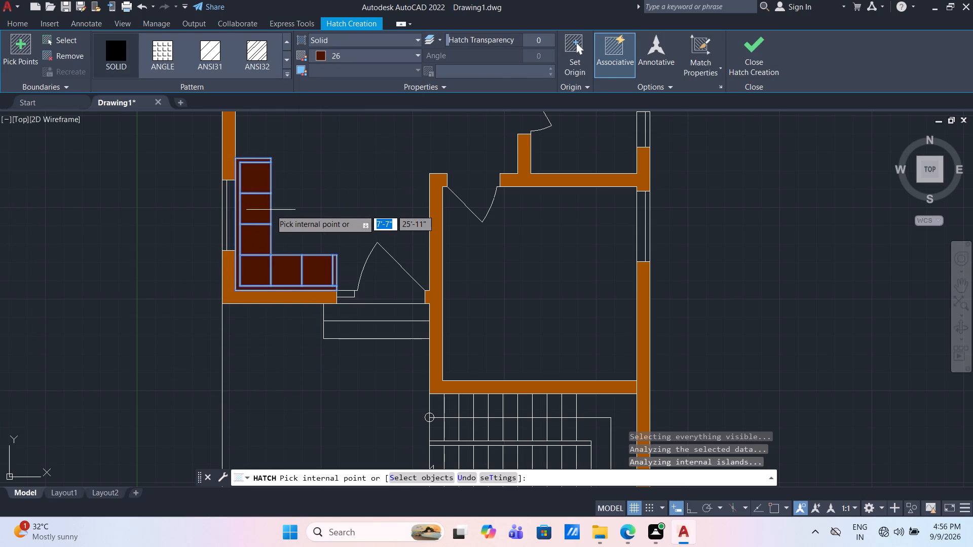
key(Escape)
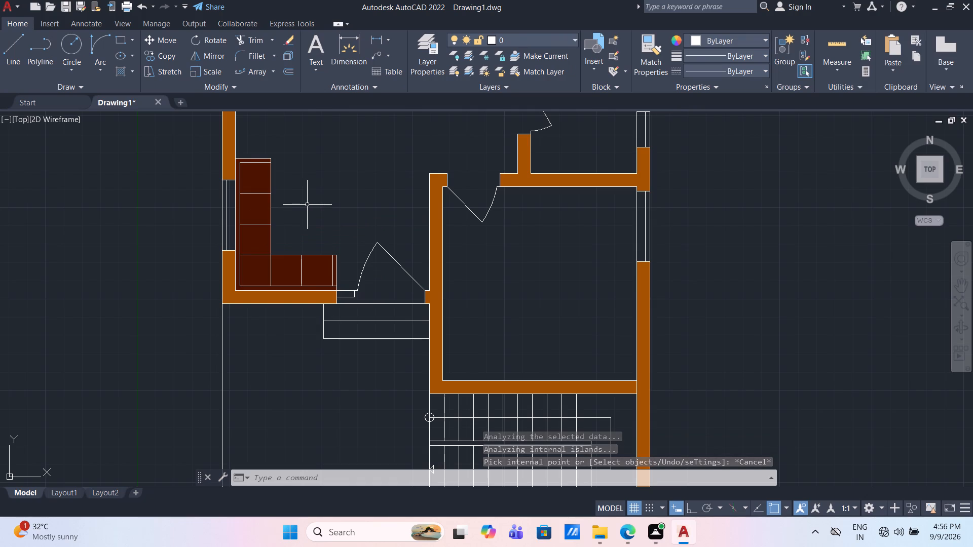
Apply a solid hatch in color 26 to the L-shaped kitchen counter around the stove and sink, and finish the hatch.
scroll(329, 193, down, 2)
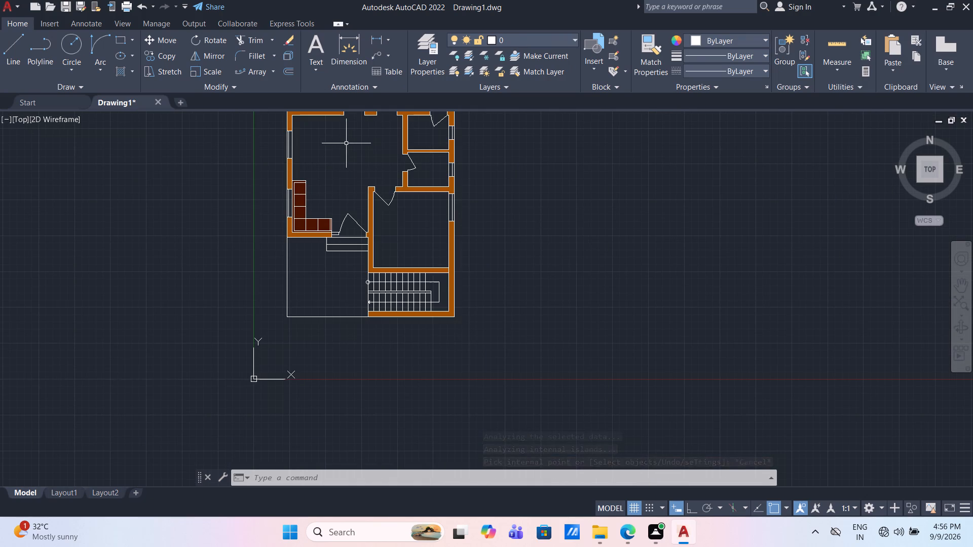
middle_drag(338, 155, 333, 272)
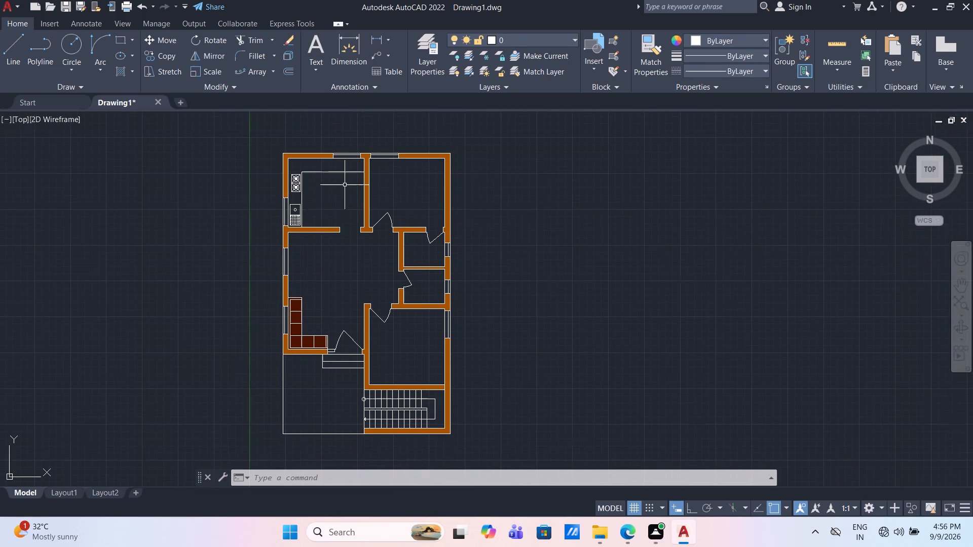
scroll(345, 185, up, 1)
click(124, 66)
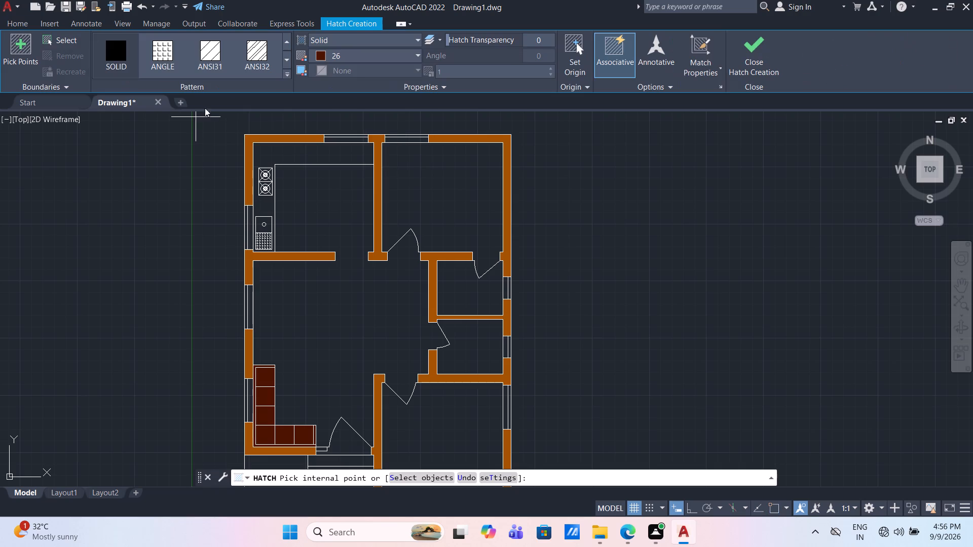
click(296, 153)
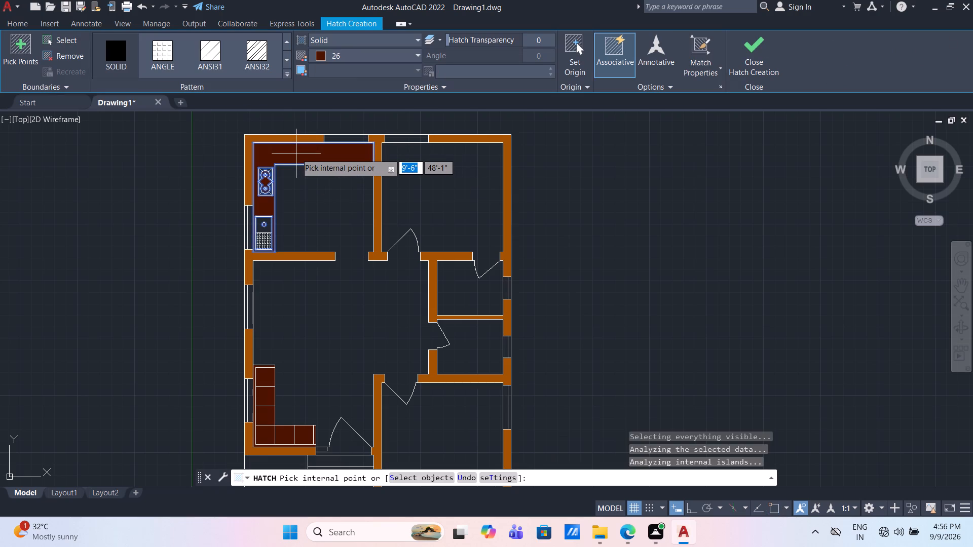
scroll(261, 217, up, 3)
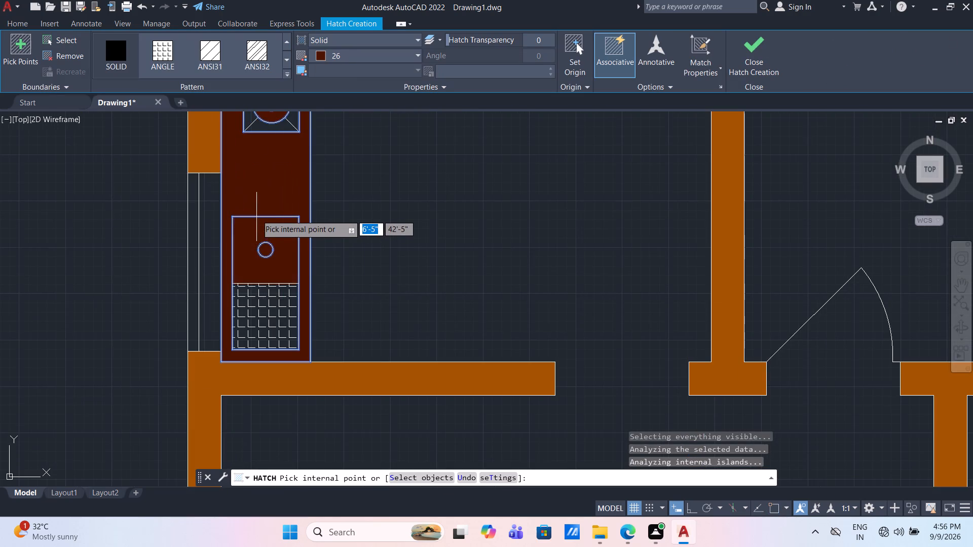
scroll(283, 200, down, 3)
key(Escape)
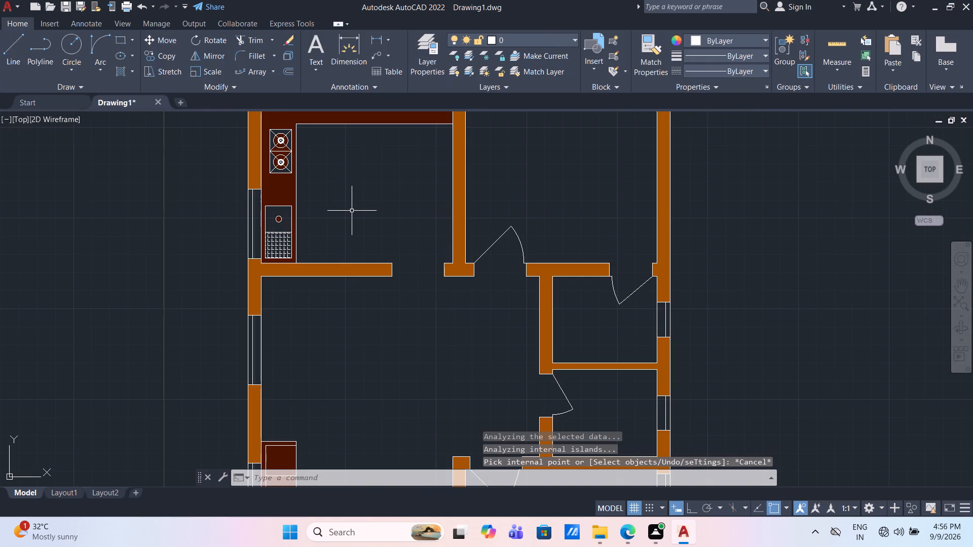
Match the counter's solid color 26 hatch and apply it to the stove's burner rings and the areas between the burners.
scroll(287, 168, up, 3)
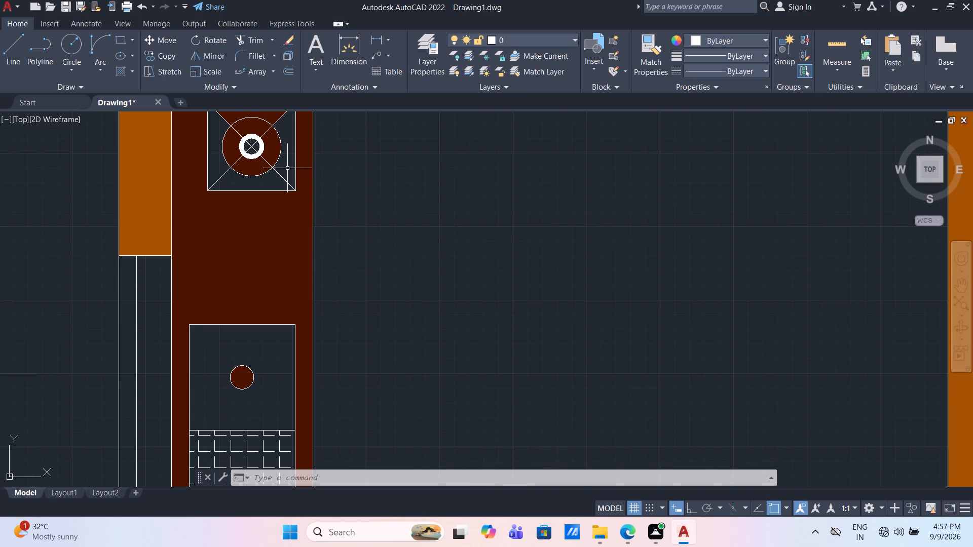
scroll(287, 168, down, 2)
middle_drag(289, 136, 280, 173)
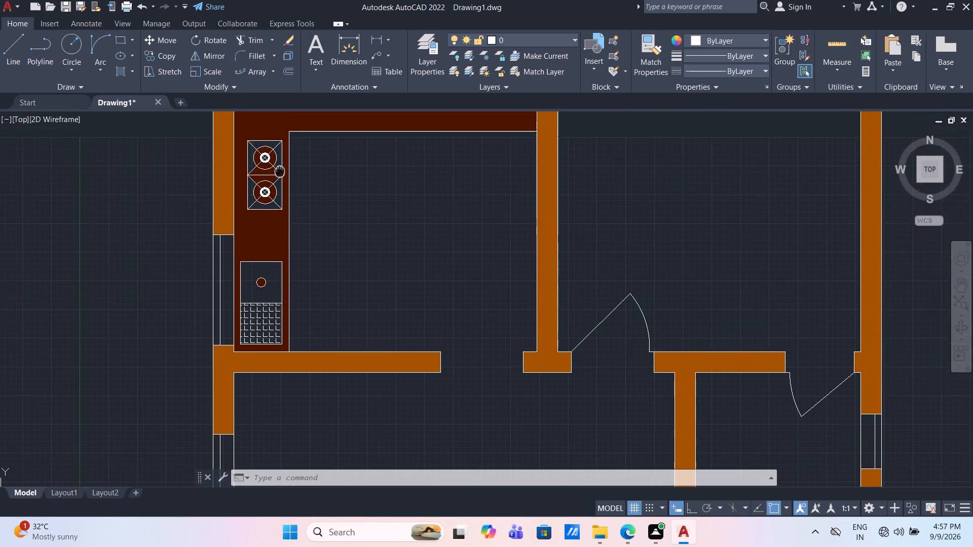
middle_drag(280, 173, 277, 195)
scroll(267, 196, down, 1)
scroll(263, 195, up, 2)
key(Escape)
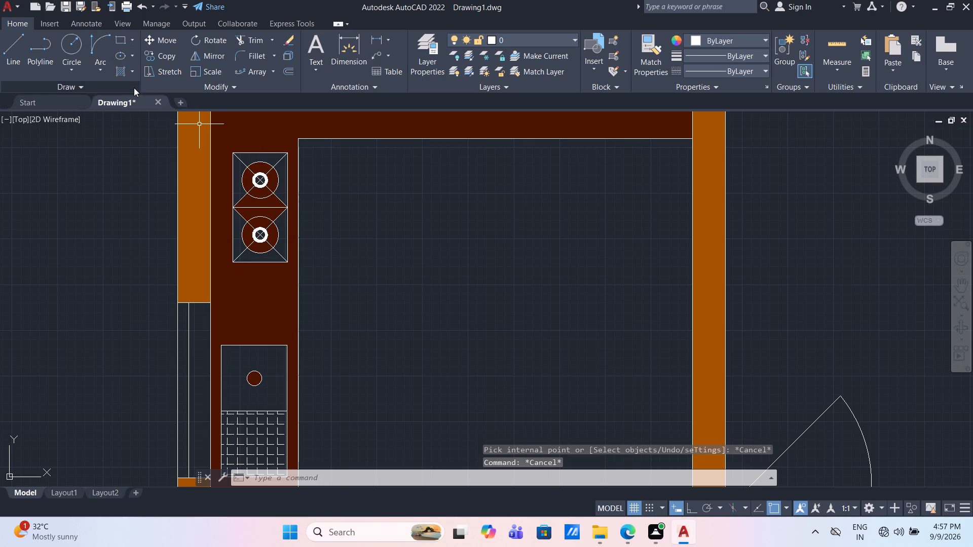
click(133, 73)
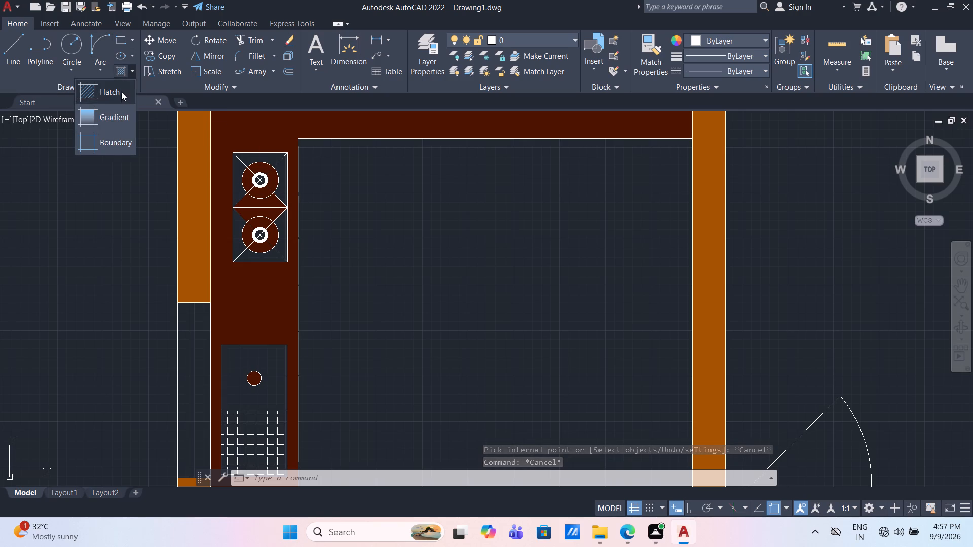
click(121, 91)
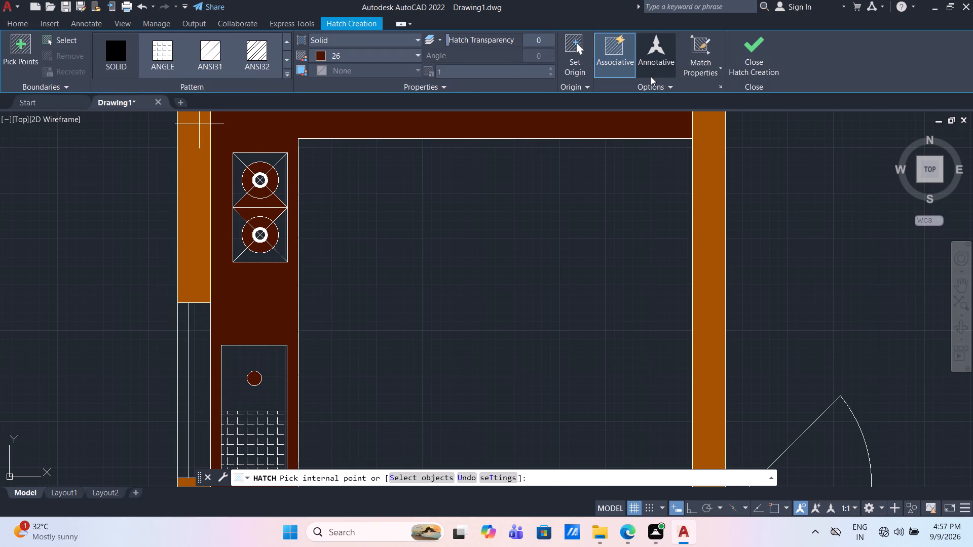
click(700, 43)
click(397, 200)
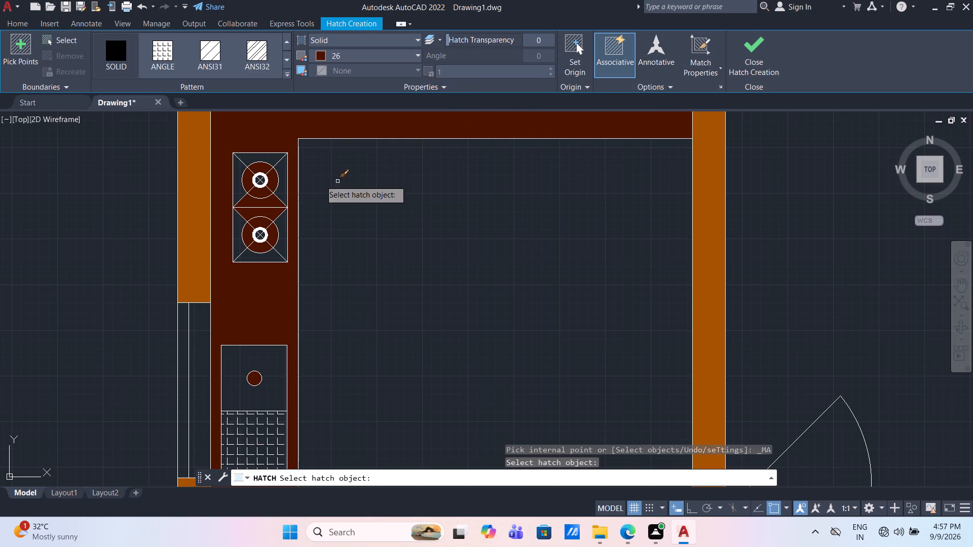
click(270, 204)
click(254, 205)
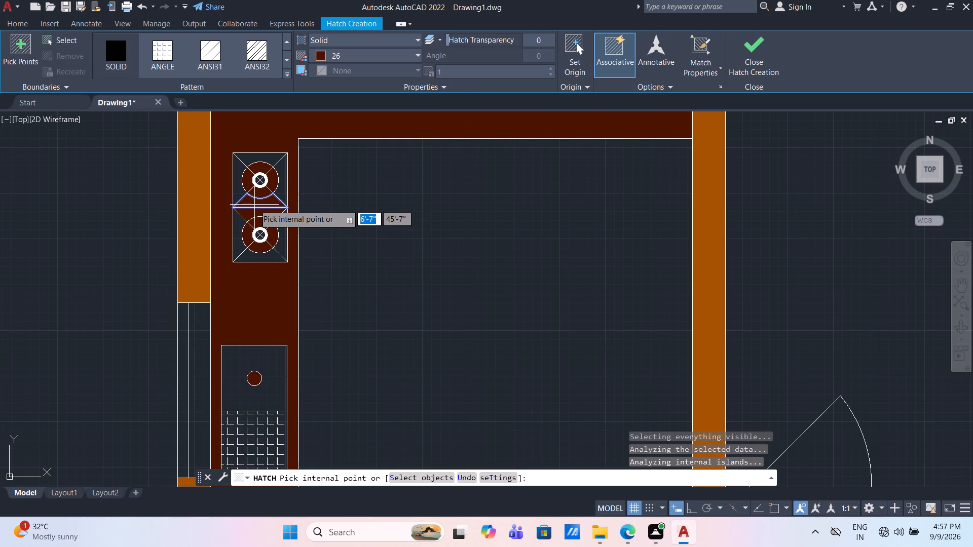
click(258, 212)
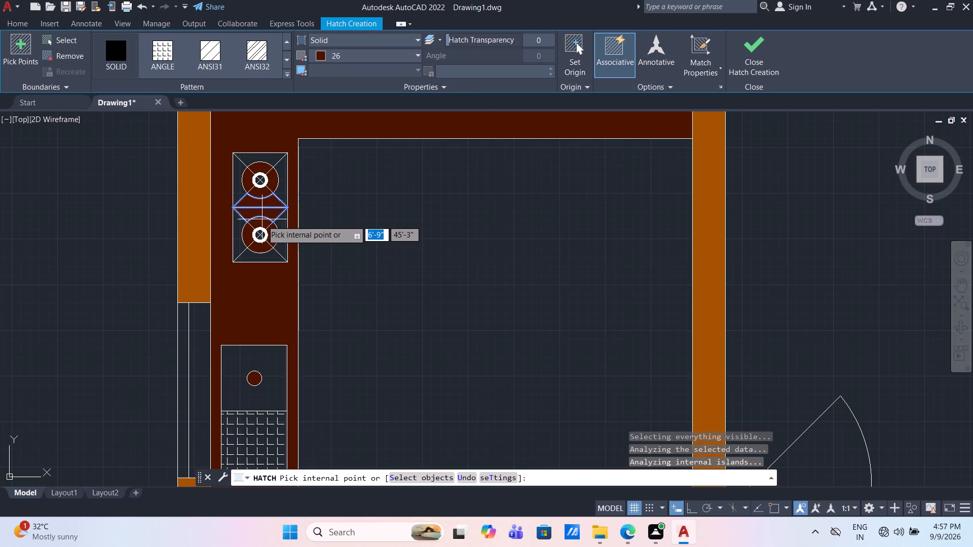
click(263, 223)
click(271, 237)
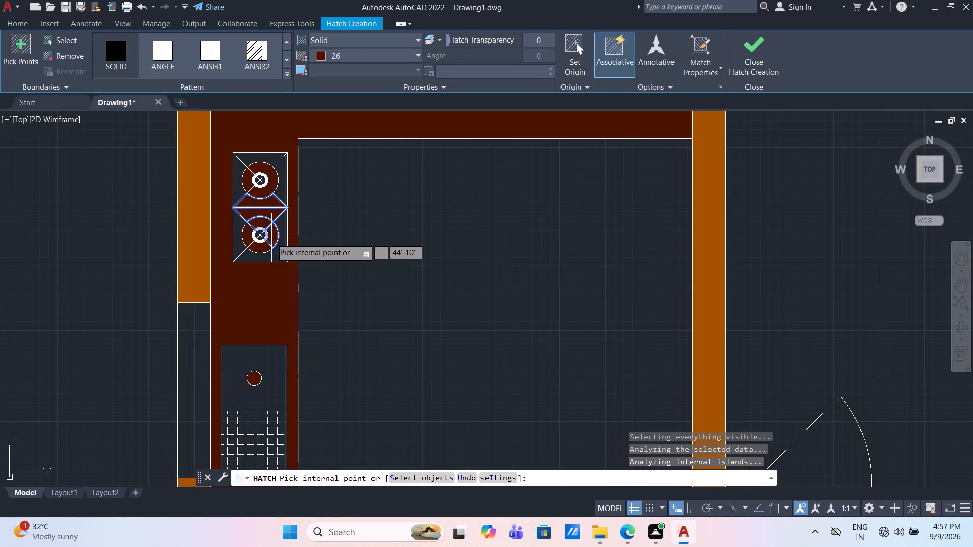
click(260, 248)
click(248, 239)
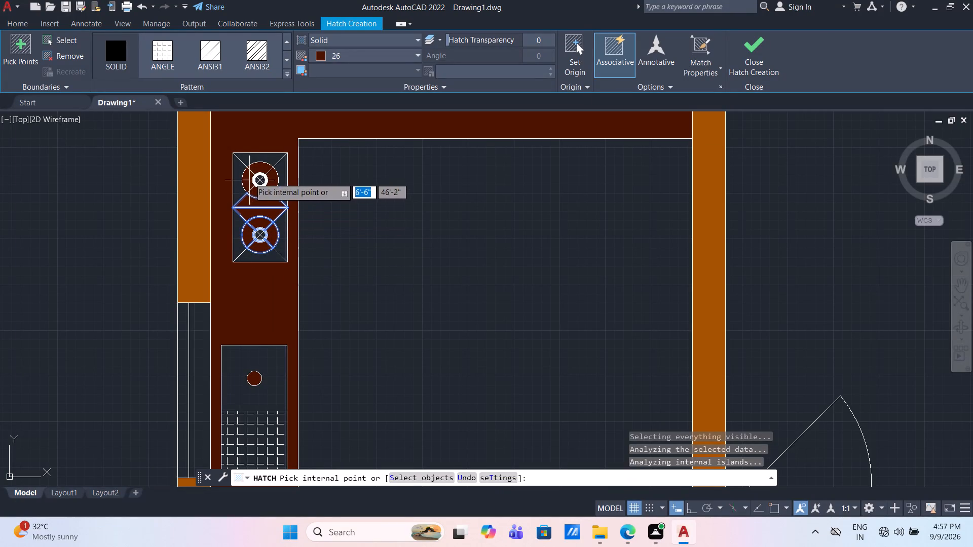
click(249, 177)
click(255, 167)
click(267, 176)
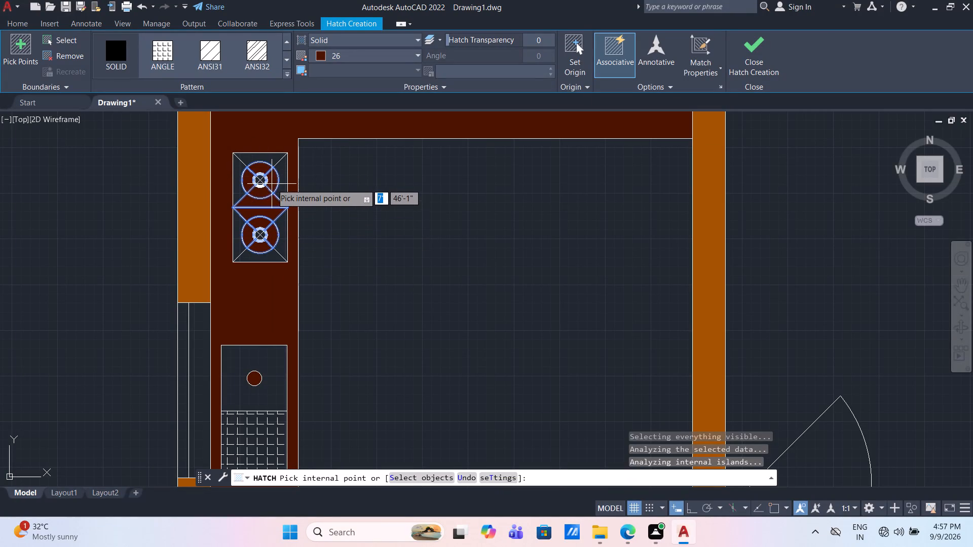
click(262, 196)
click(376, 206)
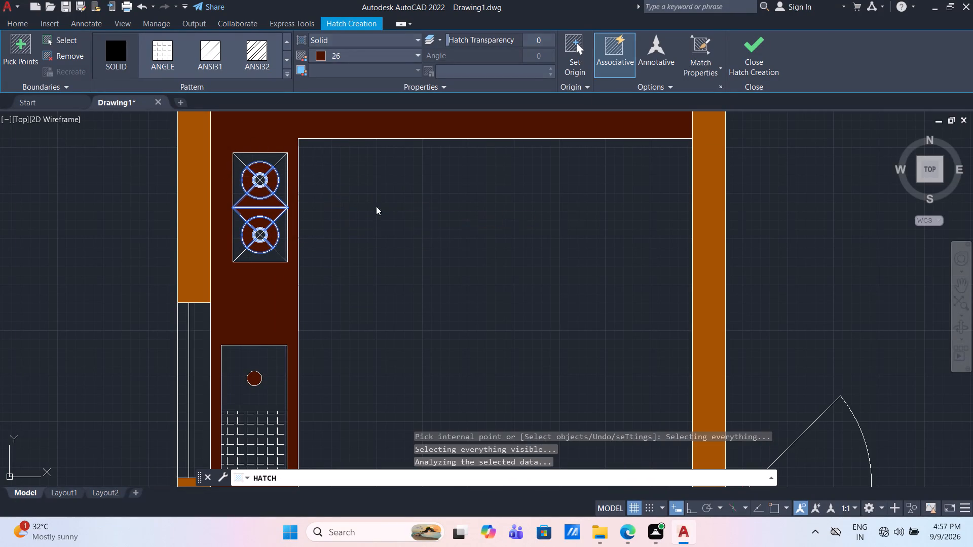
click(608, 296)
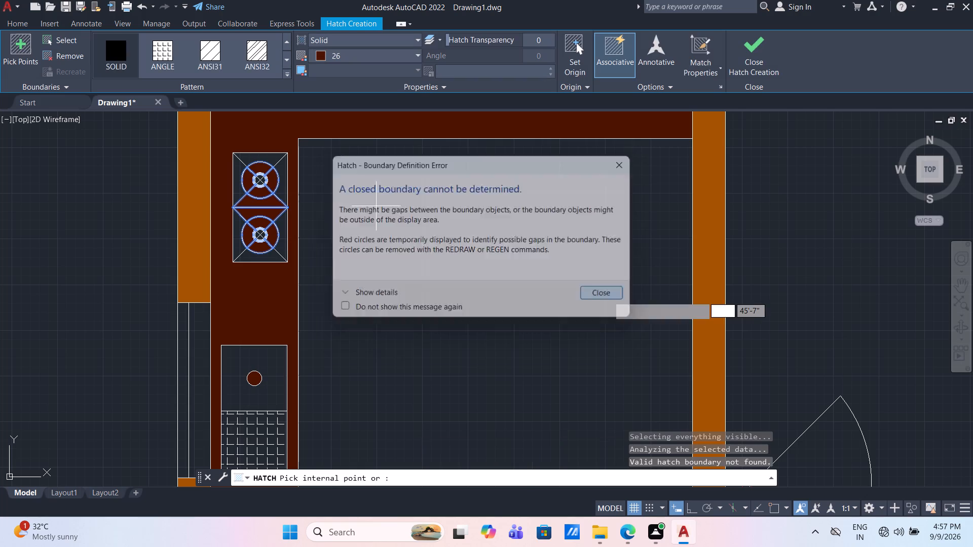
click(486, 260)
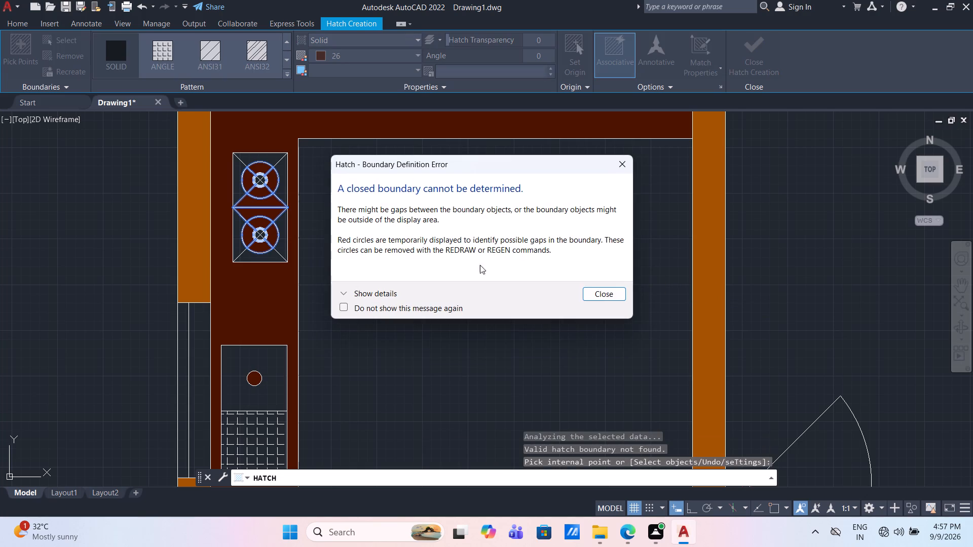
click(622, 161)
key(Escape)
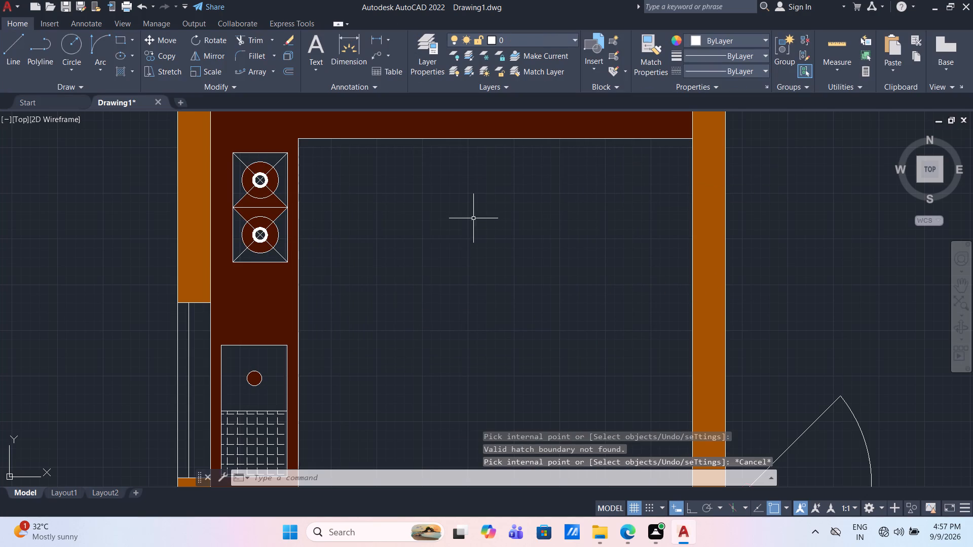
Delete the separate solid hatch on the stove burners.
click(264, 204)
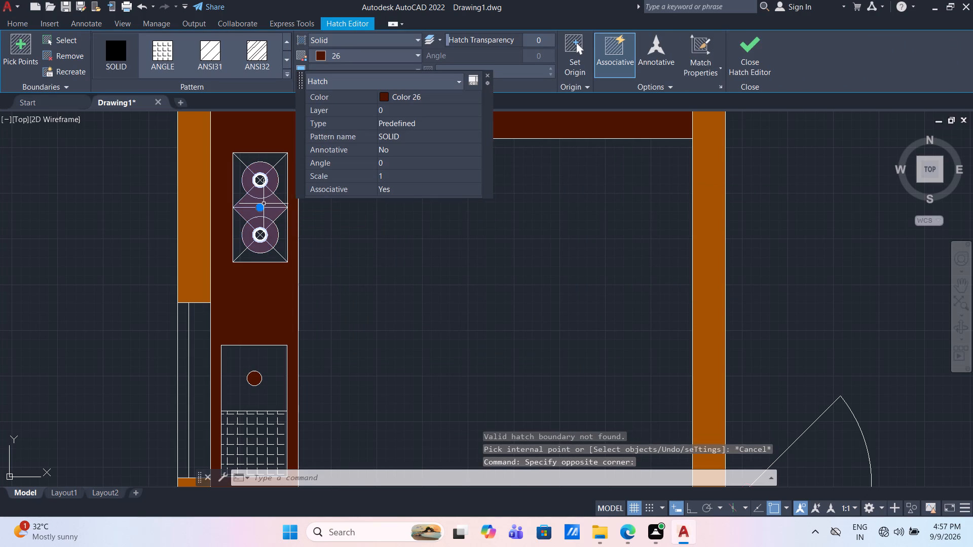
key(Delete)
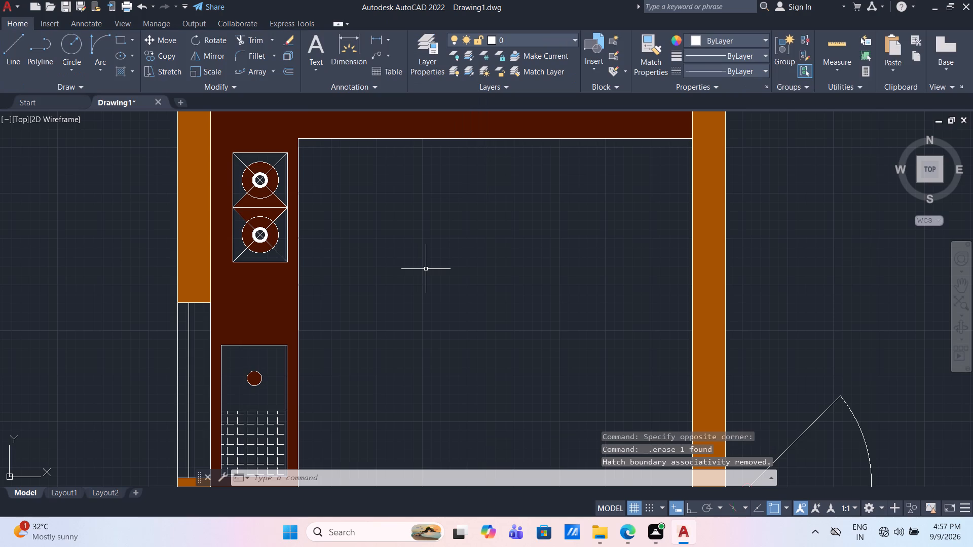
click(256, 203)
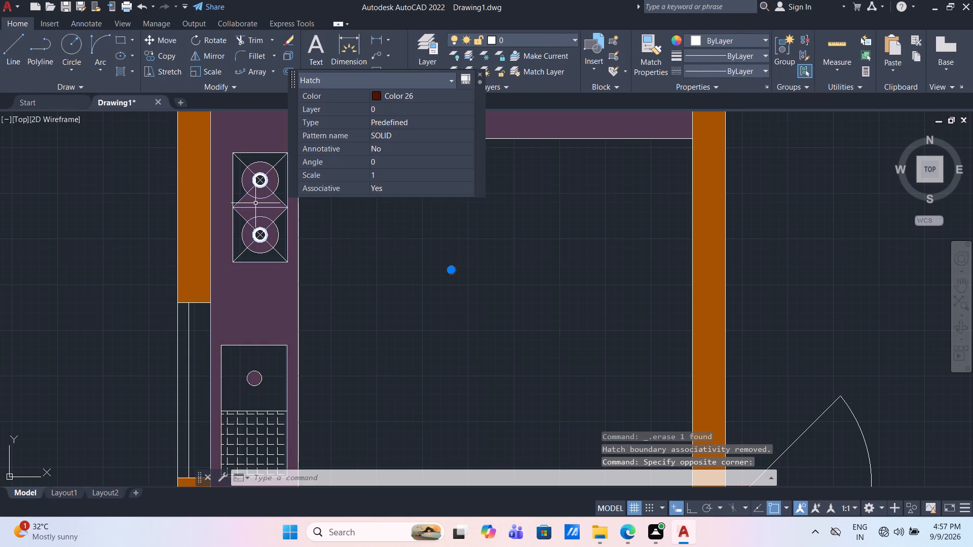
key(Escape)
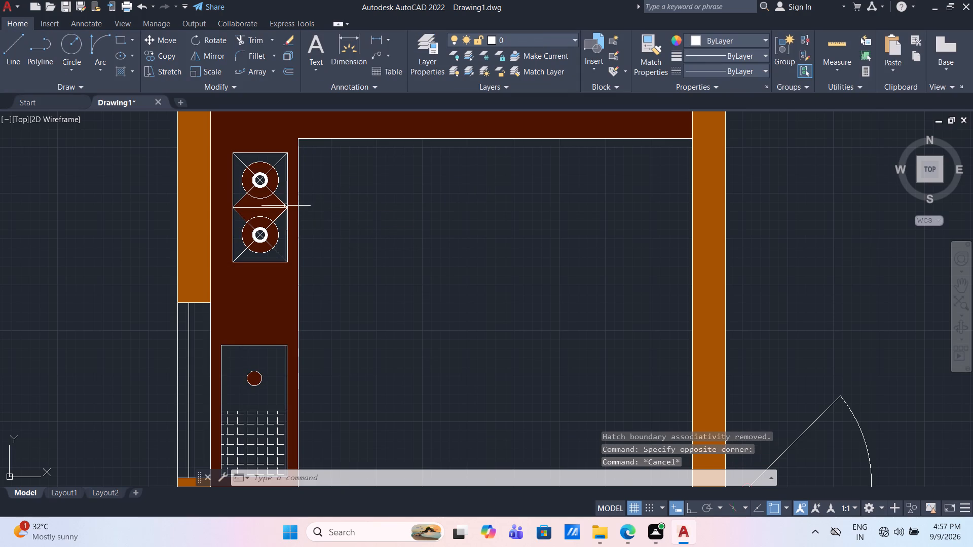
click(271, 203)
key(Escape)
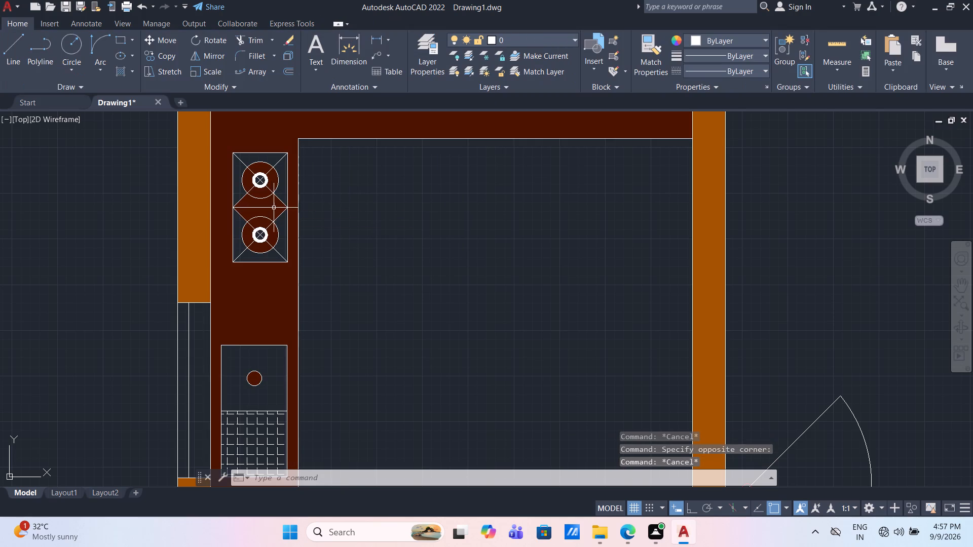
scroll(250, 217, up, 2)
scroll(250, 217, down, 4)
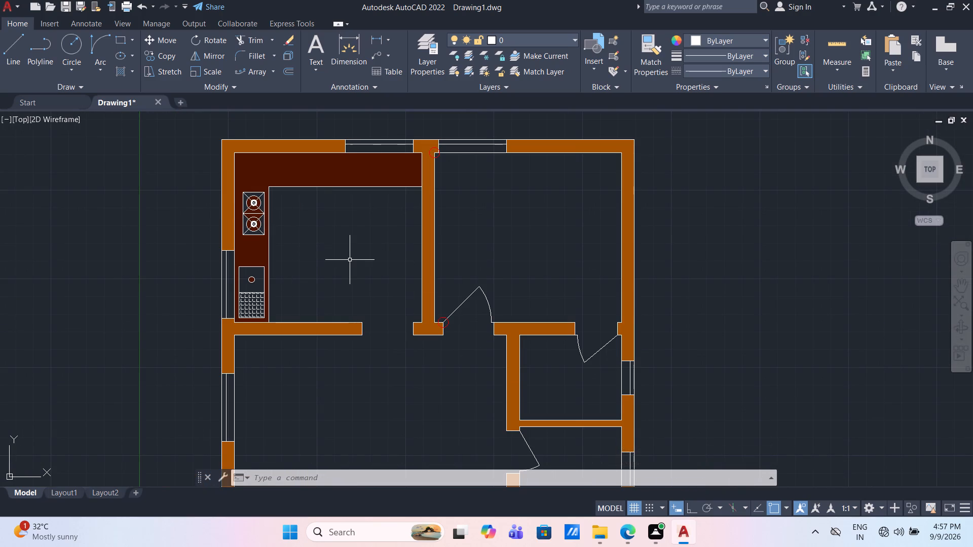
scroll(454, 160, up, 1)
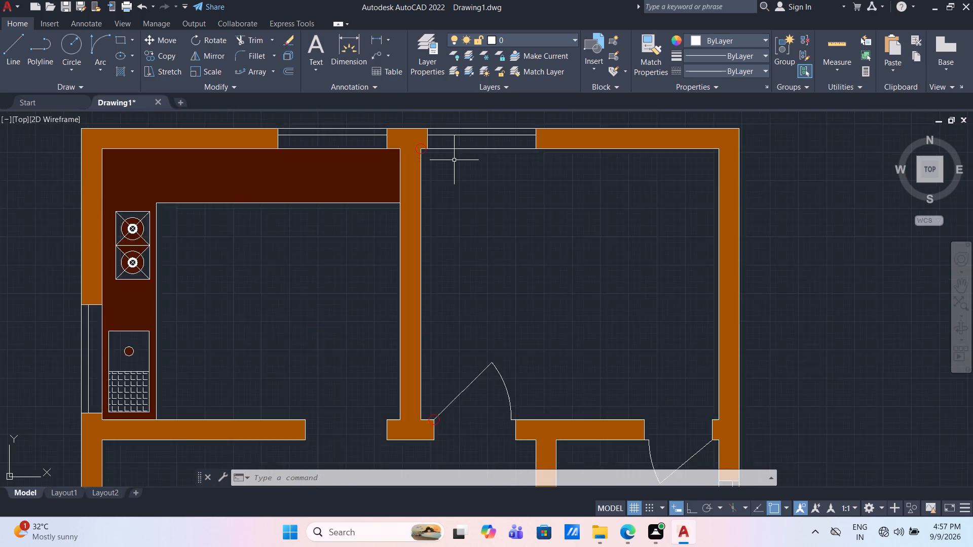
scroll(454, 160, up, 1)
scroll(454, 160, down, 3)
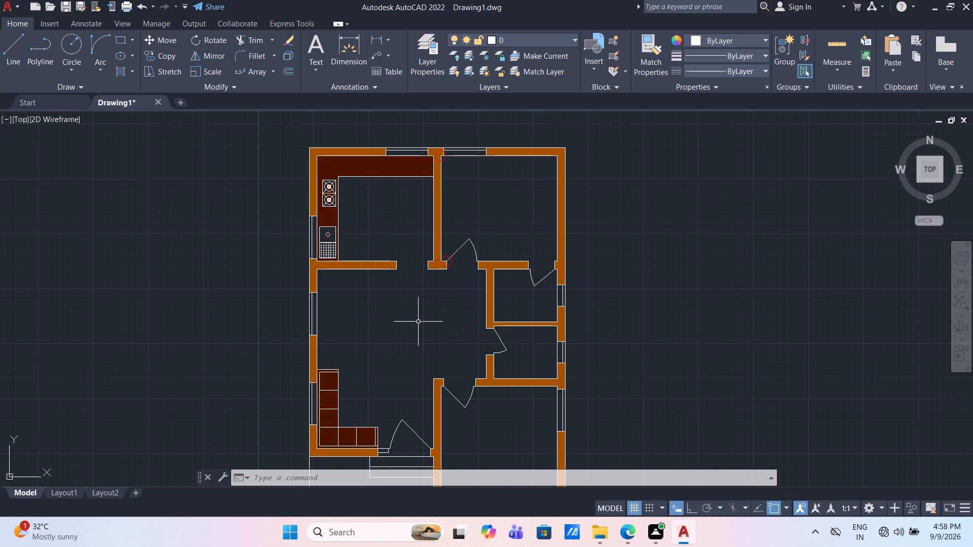
Apply a solid hatch in color 26 to the connected living area and kitchen floor, and finish the hatch.
middle_drag(399, 310, 263, 236)
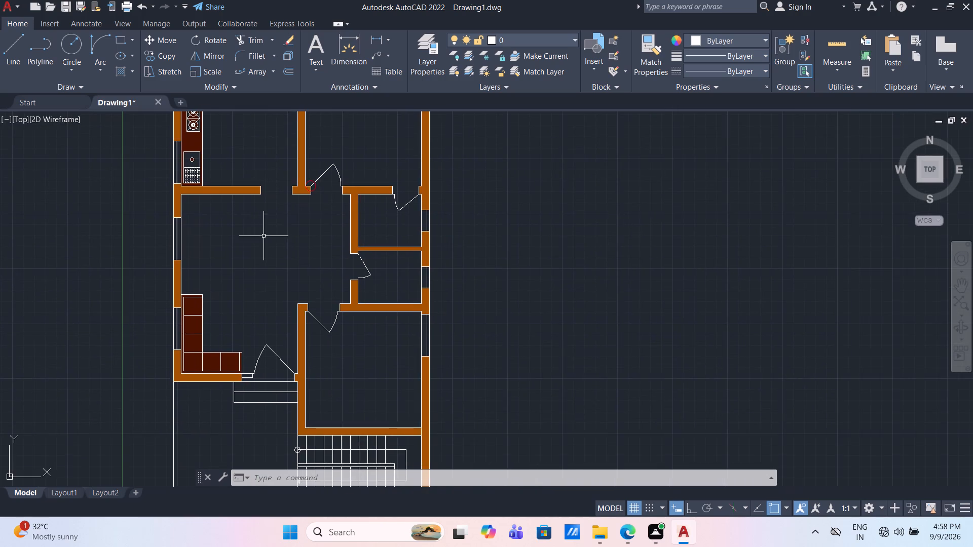
scroll(264, 238, down, 1)
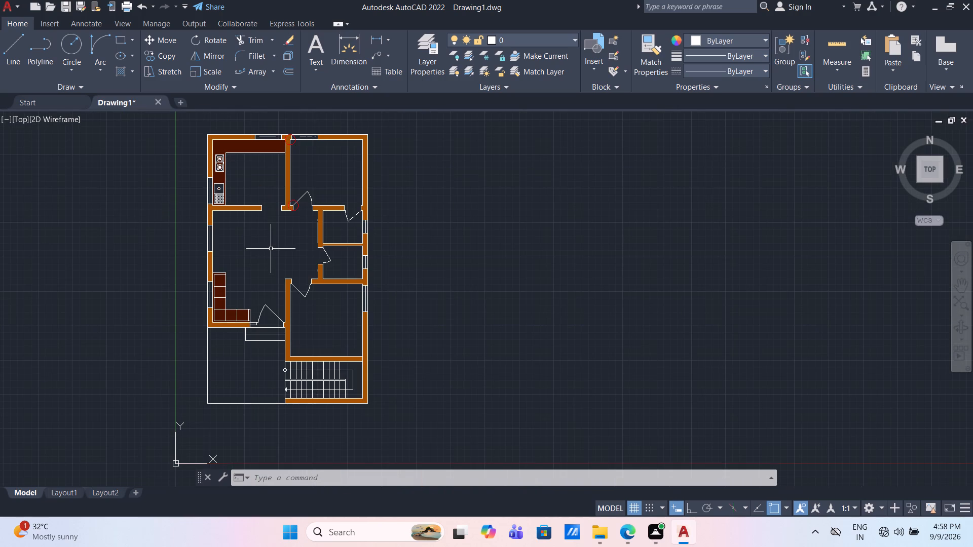
click(122, 68)
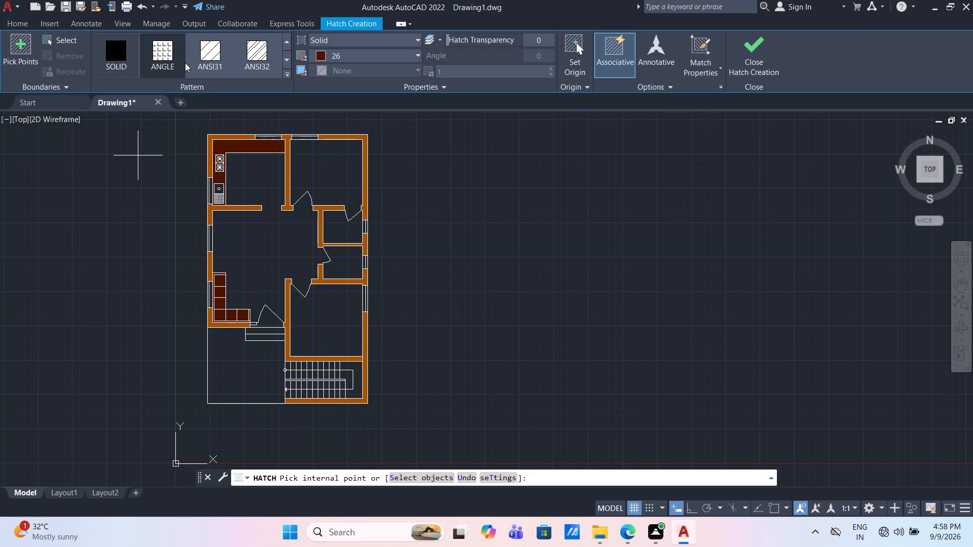
click(121, 50)
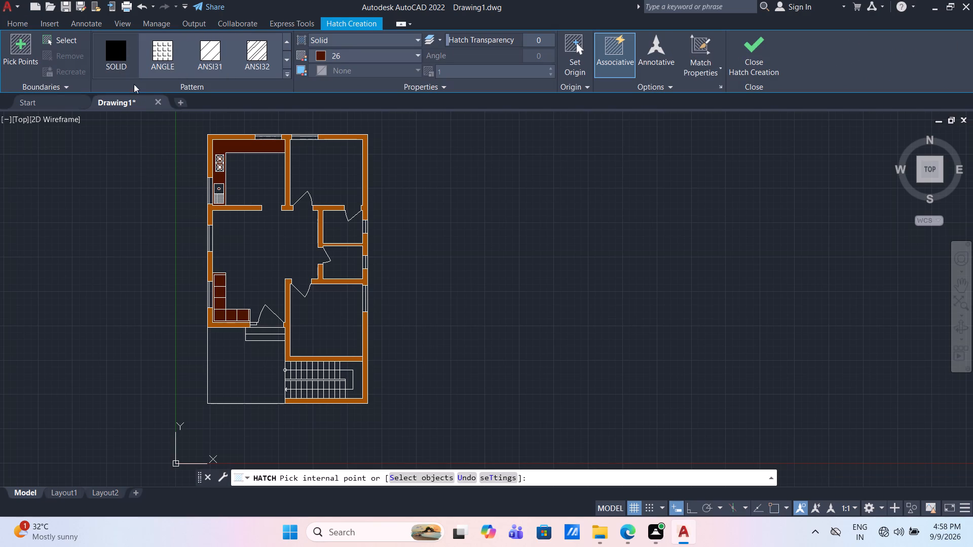
click(280, 237)
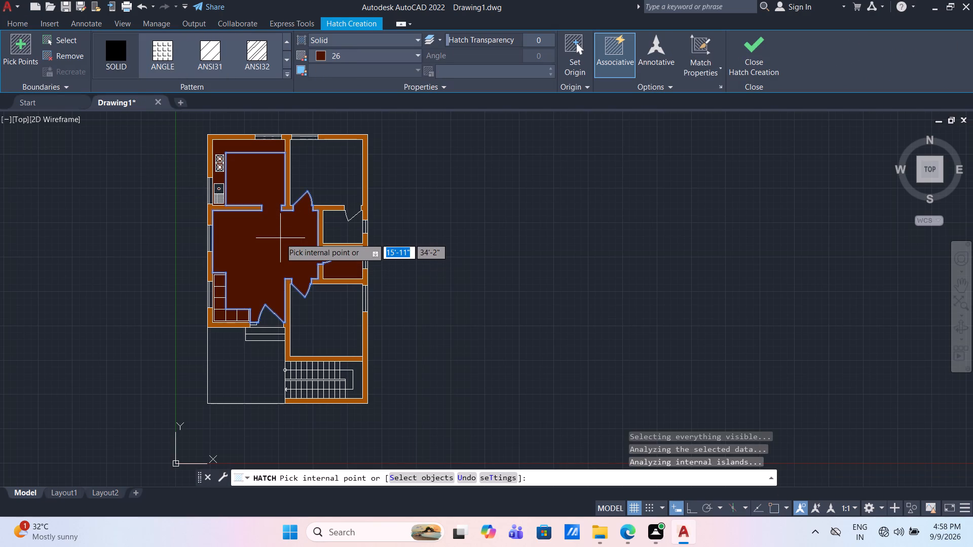
key(Escape)
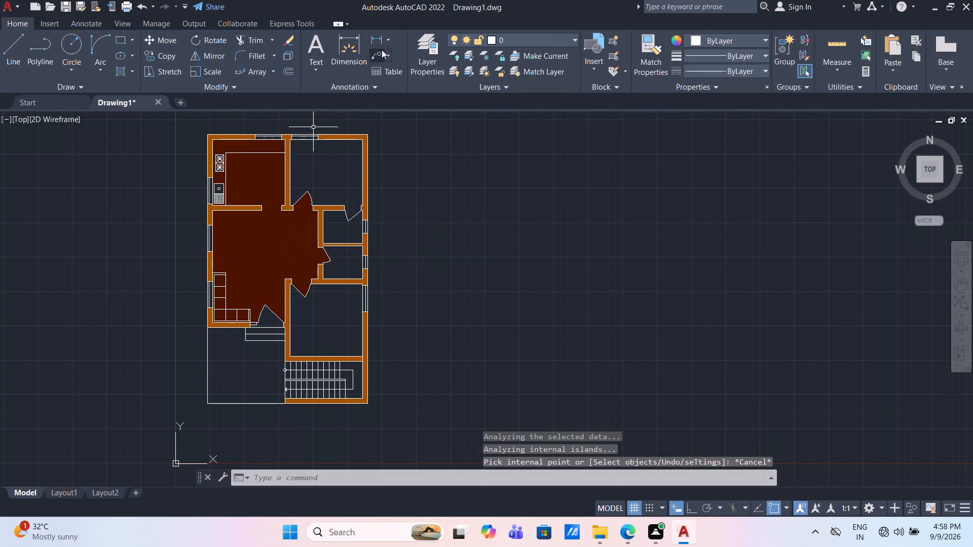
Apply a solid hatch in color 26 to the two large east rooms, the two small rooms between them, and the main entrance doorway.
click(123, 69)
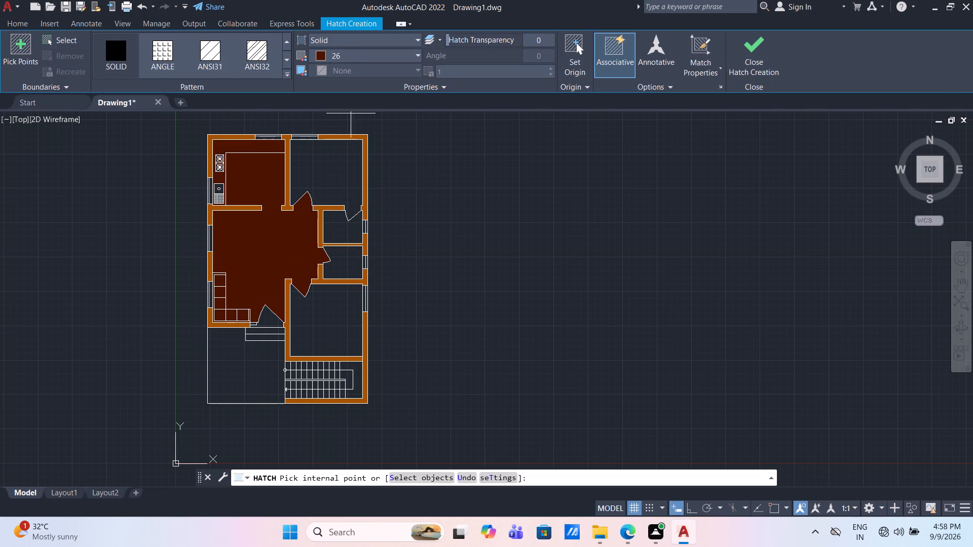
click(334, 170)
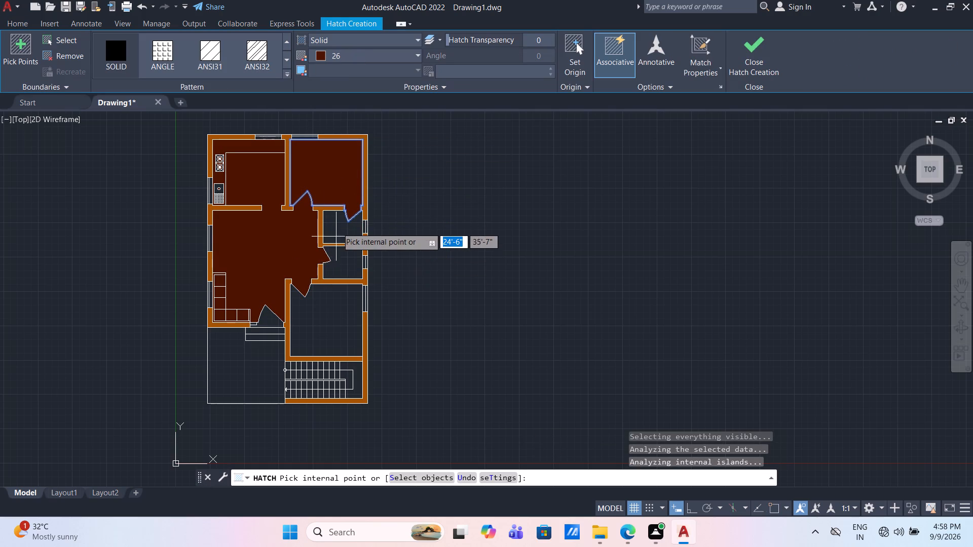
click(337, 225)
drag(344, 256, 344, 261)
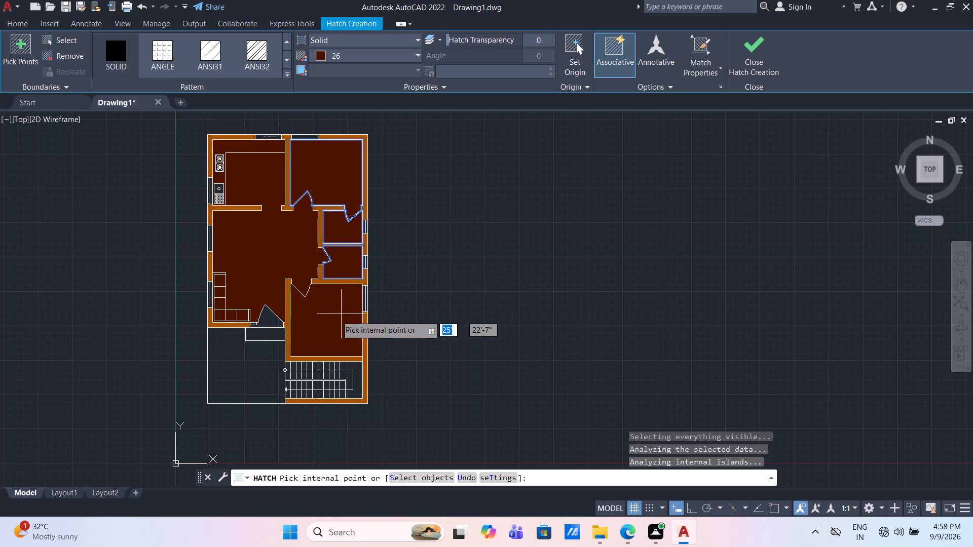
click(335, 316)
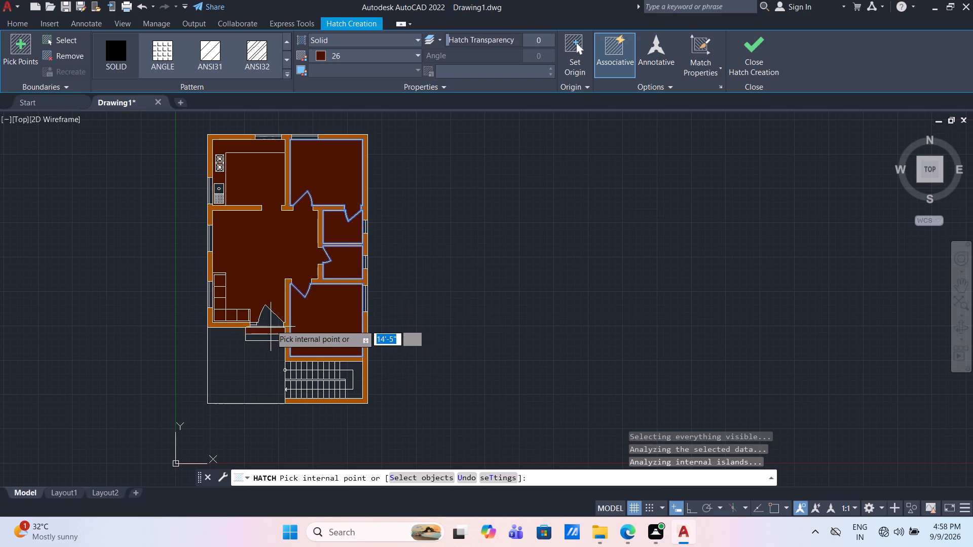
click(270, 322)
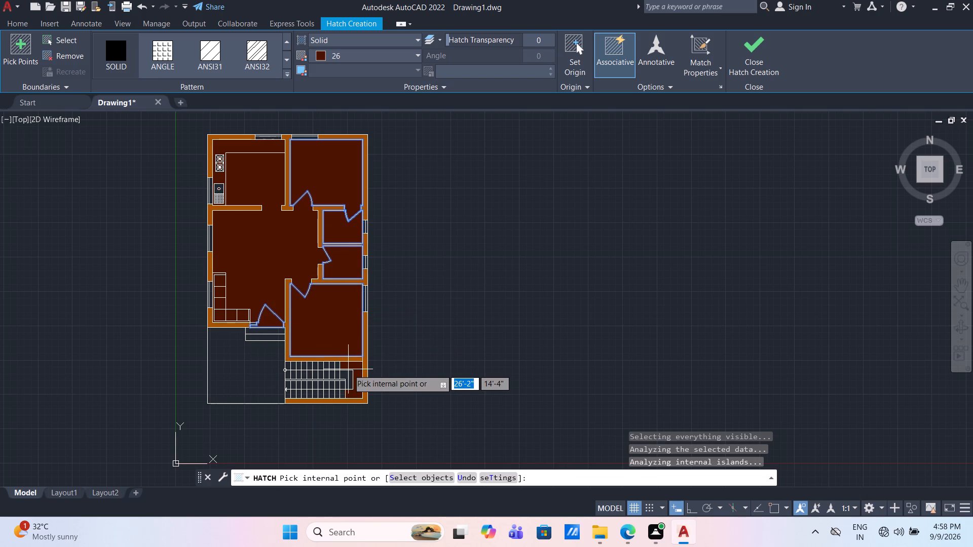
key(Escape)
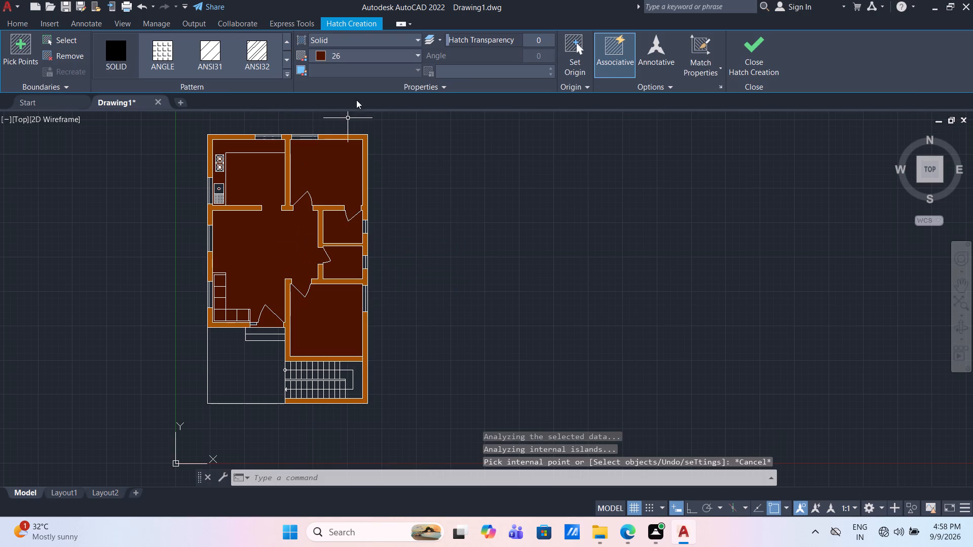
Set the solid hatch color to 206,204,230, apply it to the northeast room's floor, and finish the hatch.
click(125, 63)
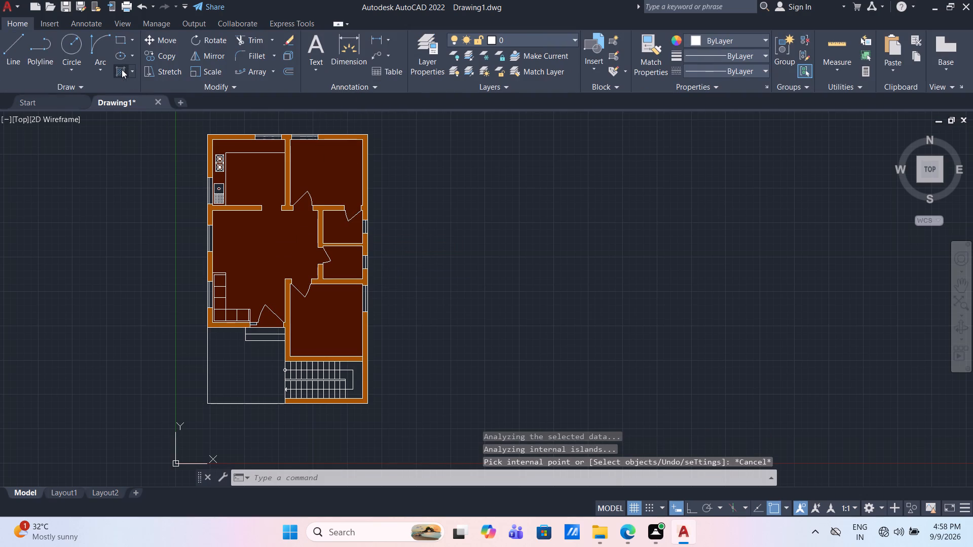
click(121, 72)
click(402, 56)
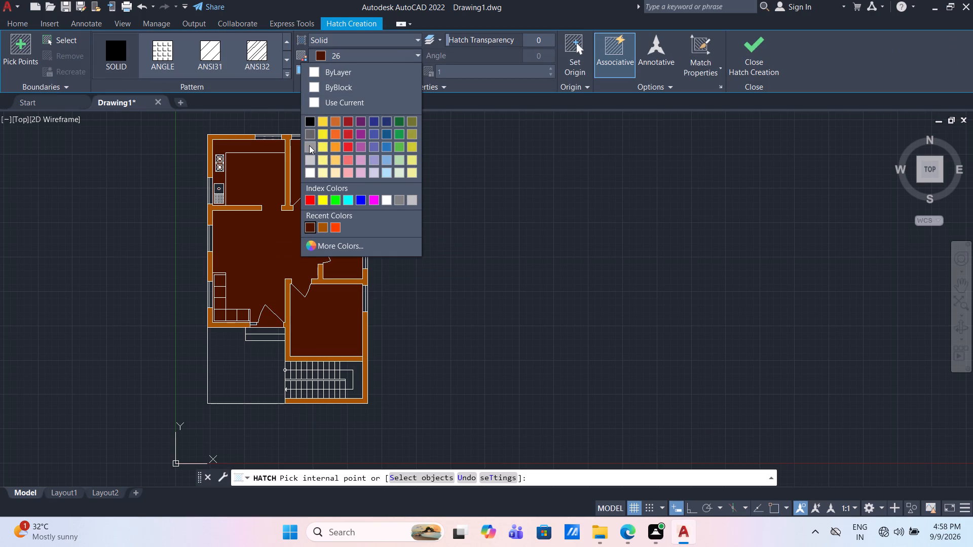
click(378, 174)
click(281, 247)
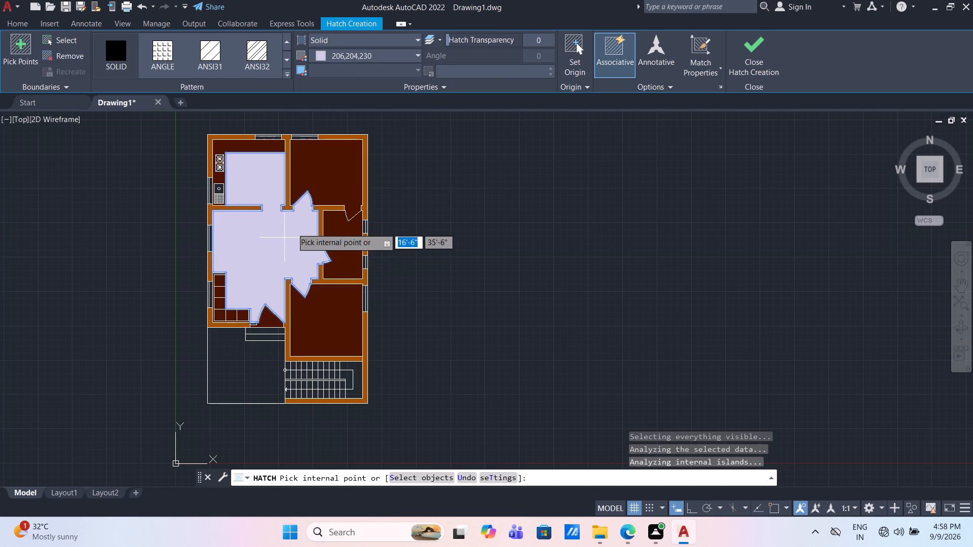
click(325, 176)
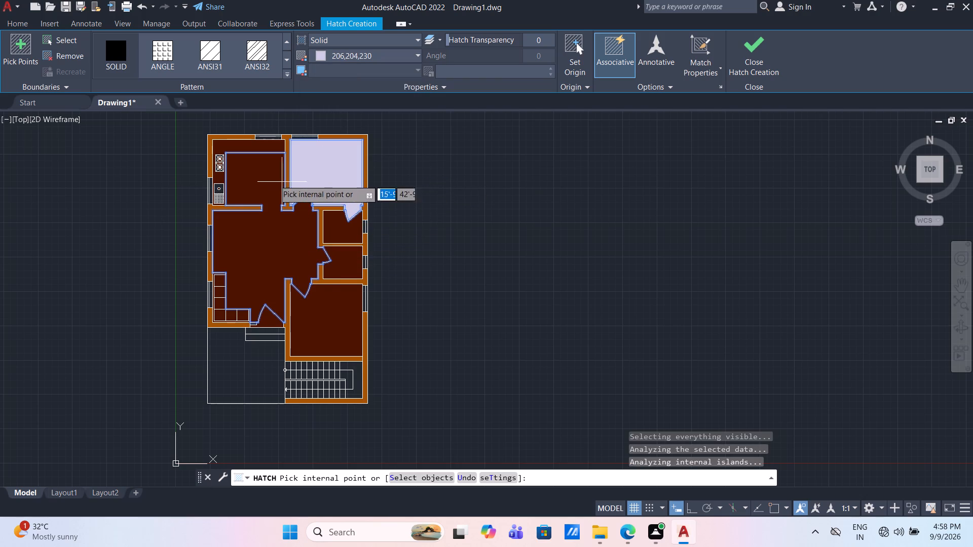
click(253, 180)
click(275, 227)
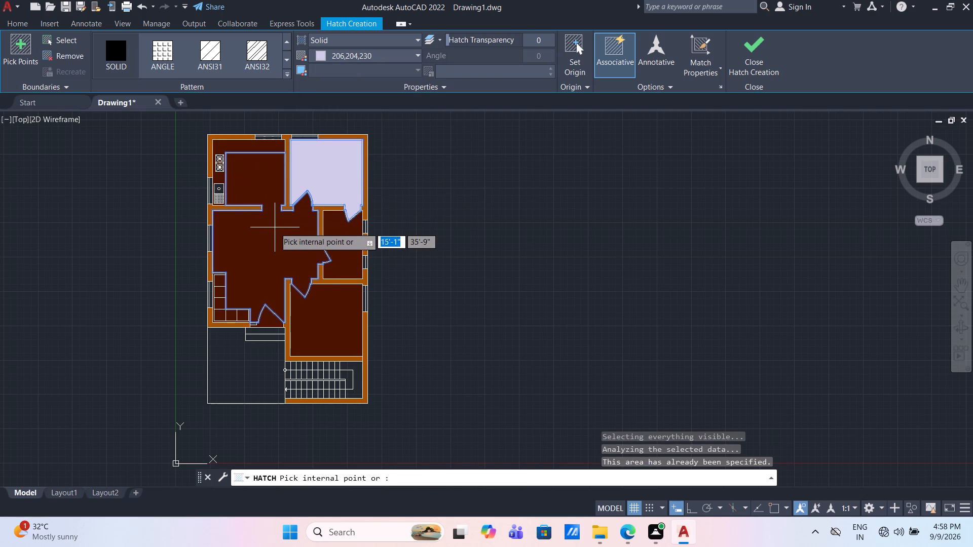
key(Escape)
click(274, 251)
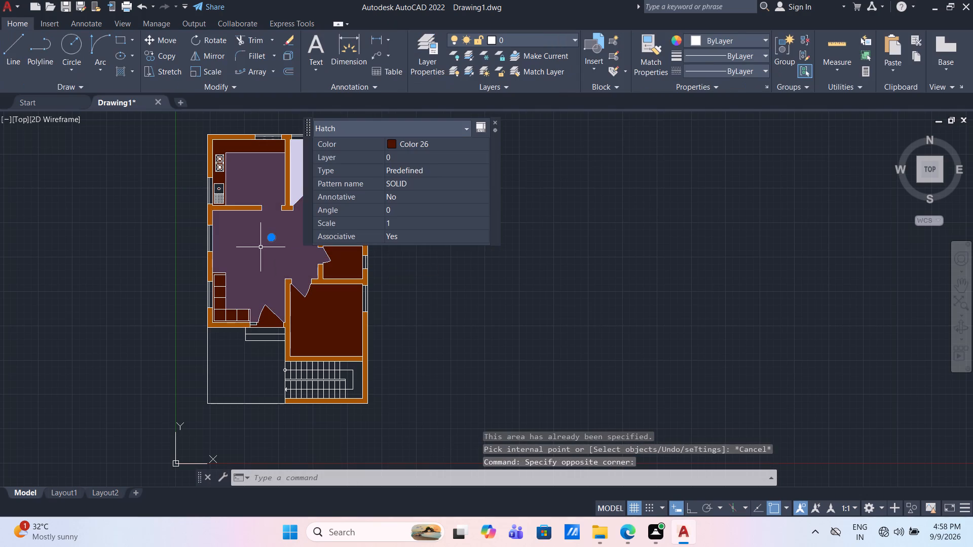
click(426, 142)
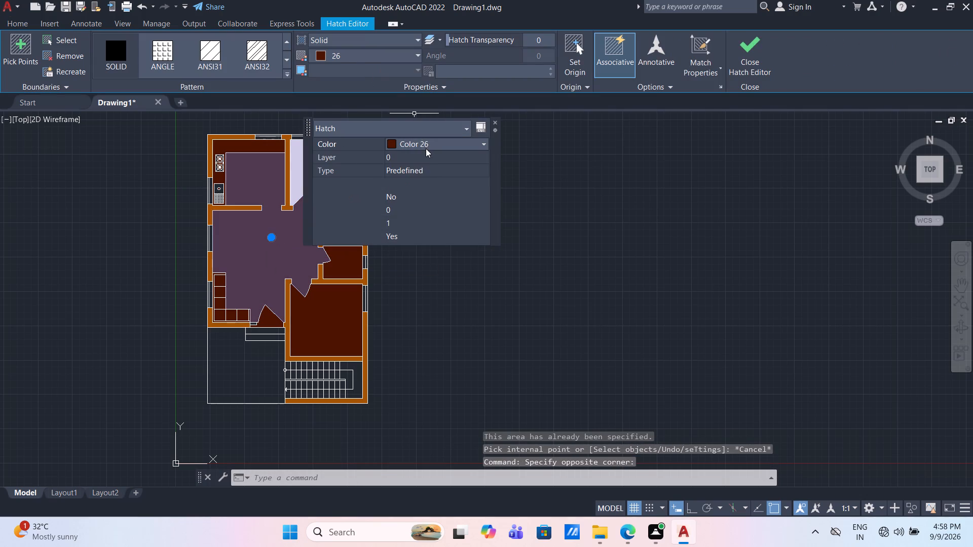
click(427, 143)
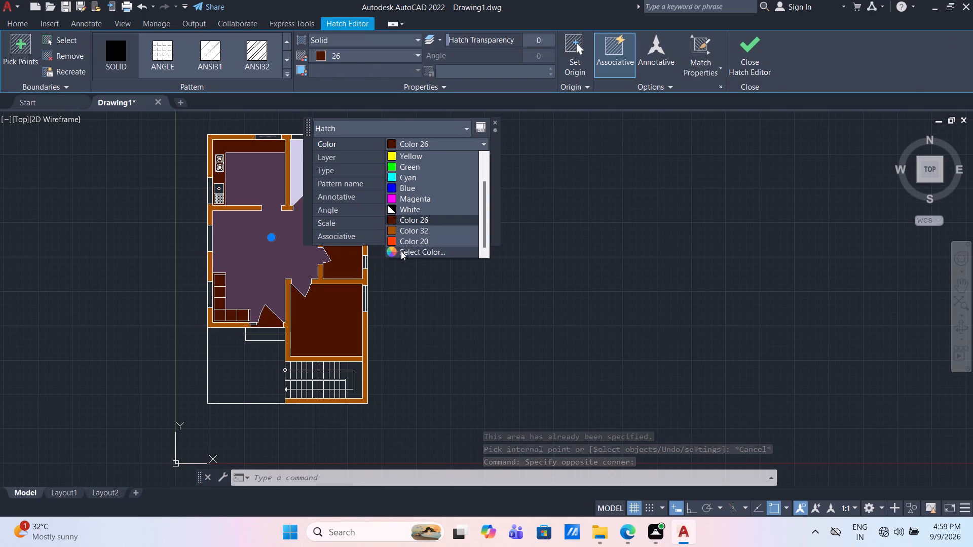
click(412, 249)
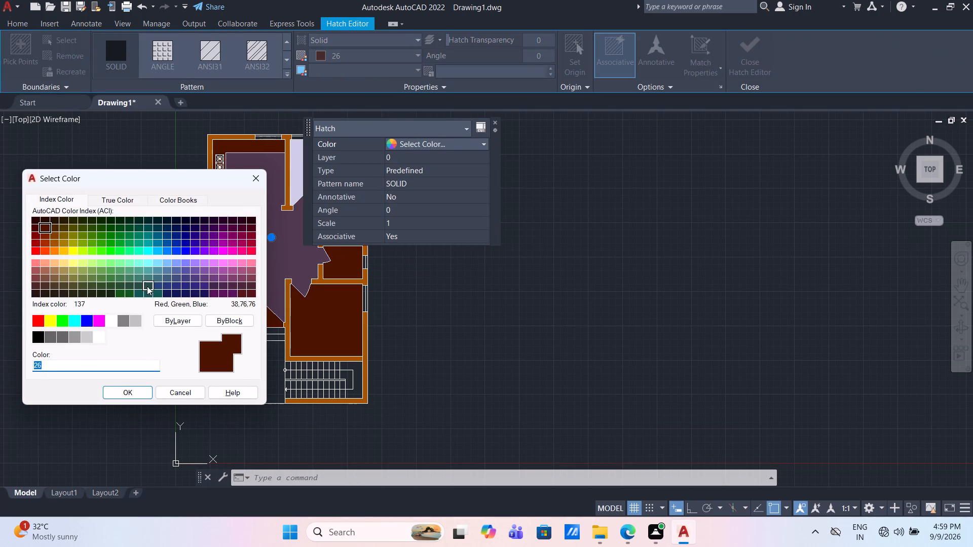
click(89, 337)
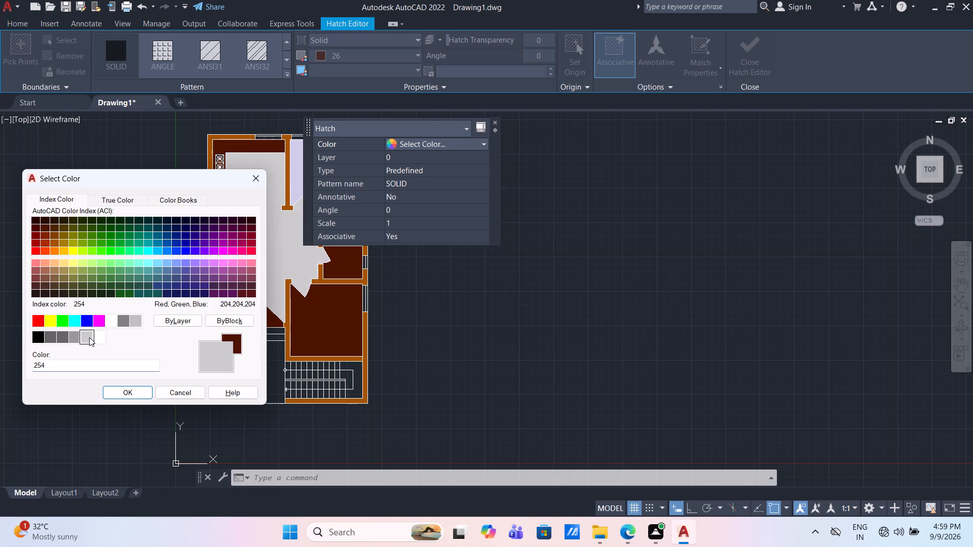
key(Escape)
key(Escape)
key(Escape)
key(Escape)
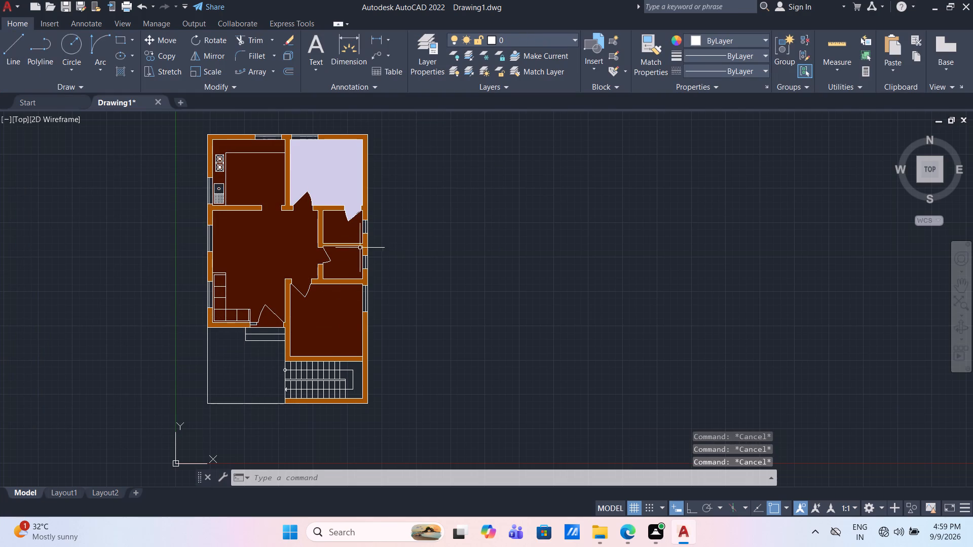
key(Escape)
Undo the last three hatch operations to clear the solid fills from all the room floors.
key(ctrl+z)
key(ctrl+z)
key(ctrl+z)
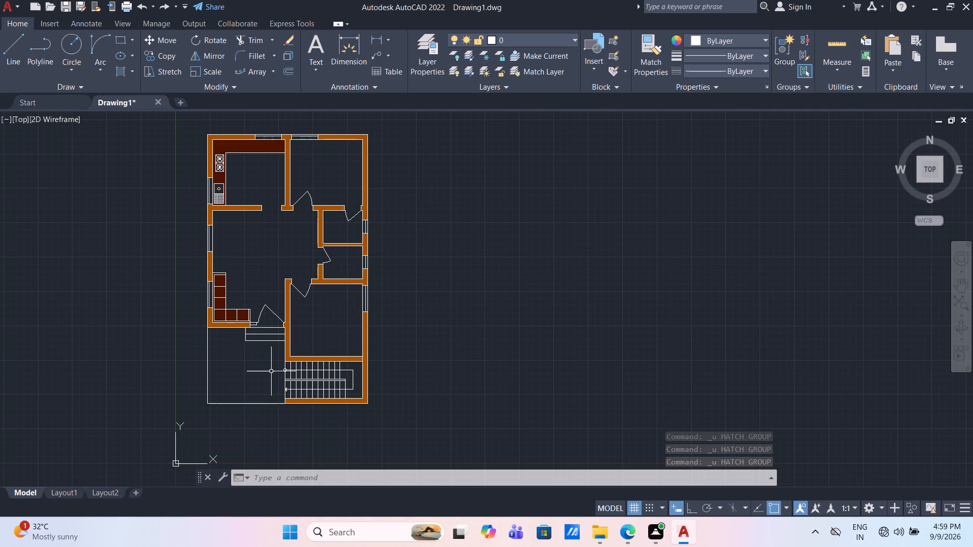
Look through the hatch pattern library for a pattern suitable for the room floors, and leave the Hatch command.
scroll(271, 364, up, 1)
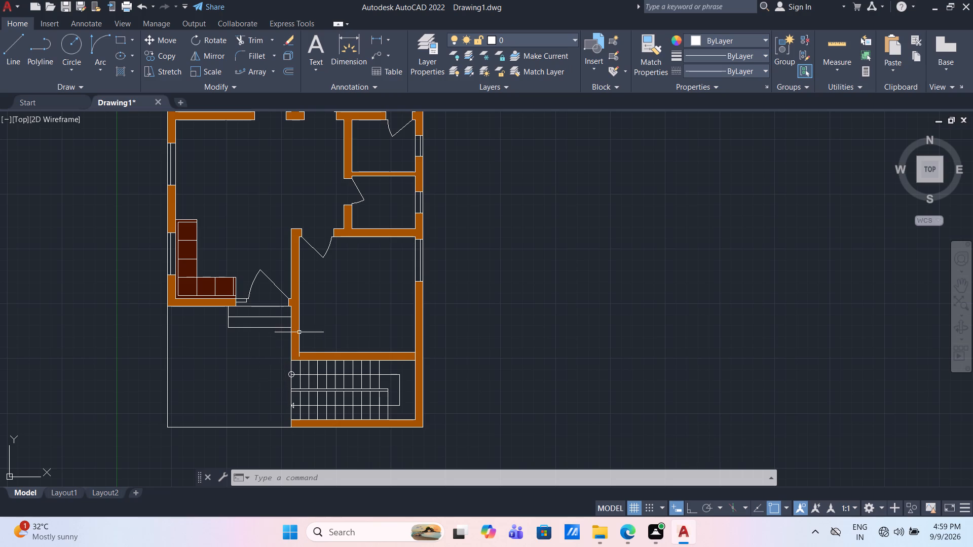
middle_drag(259, 230, 241, 335)
scroll(240, 335, down, 3)
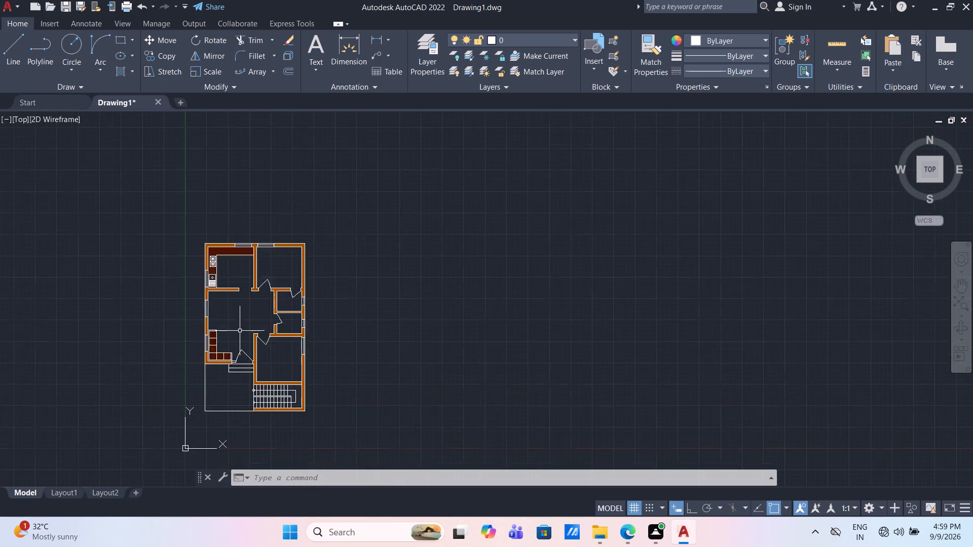
scroll(242, 291, up, 3)
middle_drag(241, 292, 238, 246)
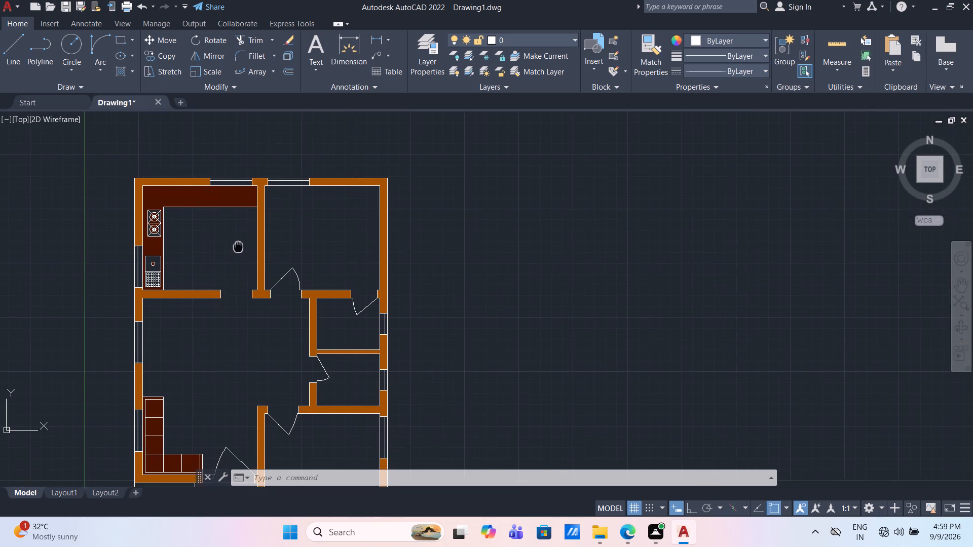
middle_drag(244, 245, 245, 198)
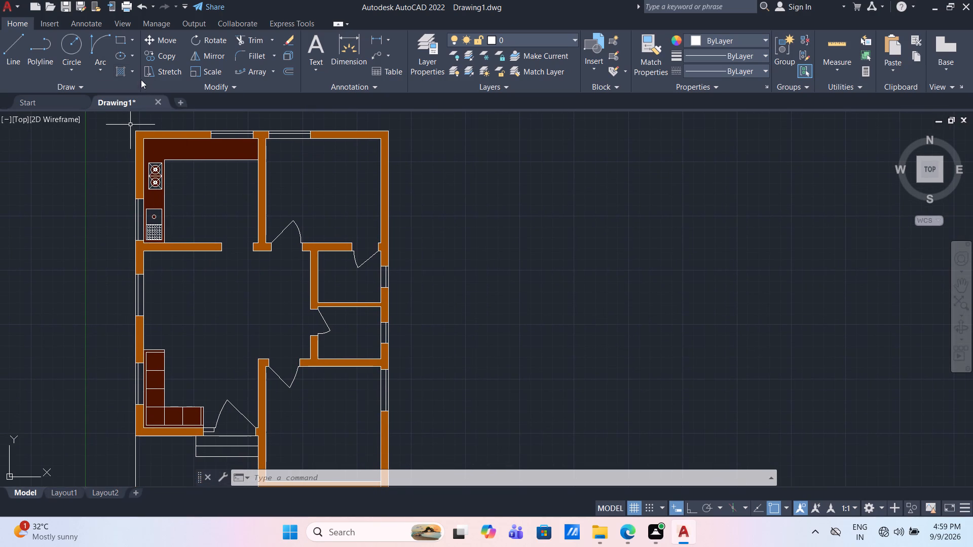
click(127, 75)
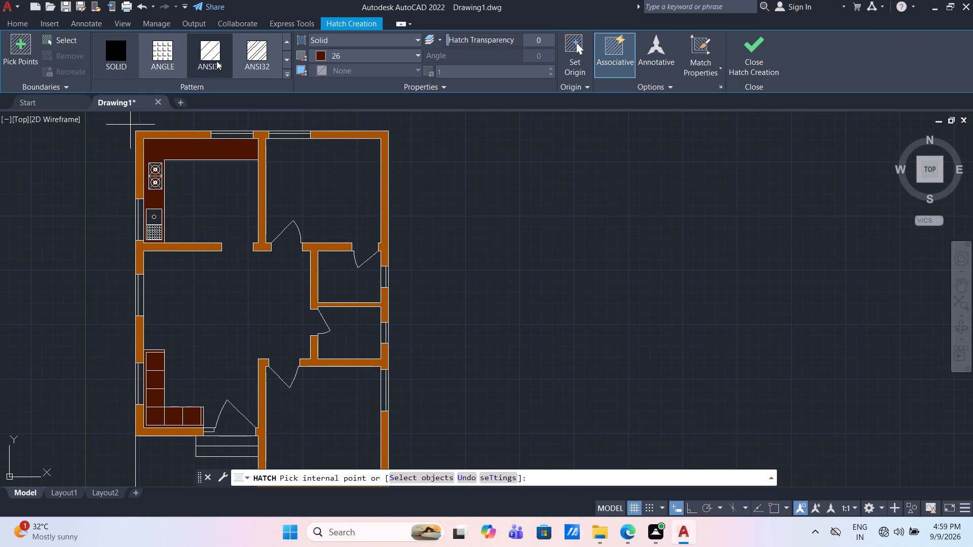
scroll(236, 60, down, 4)
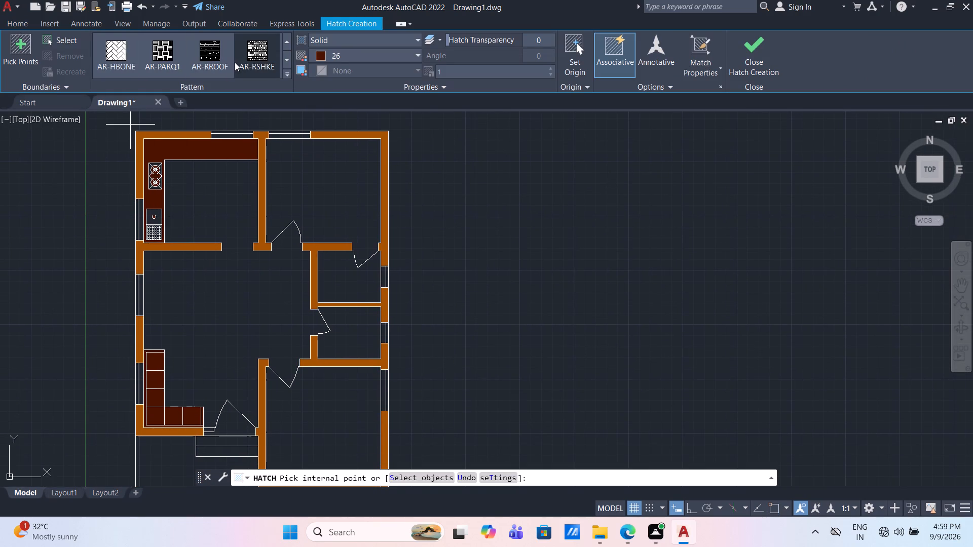
scroll(234, 62, down, 2)
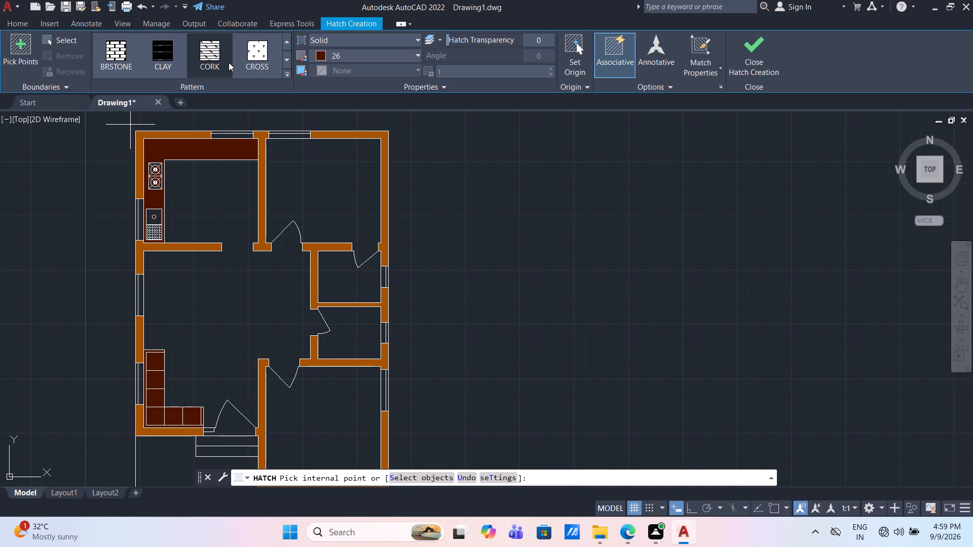
scroll(227, 63, down, 1)
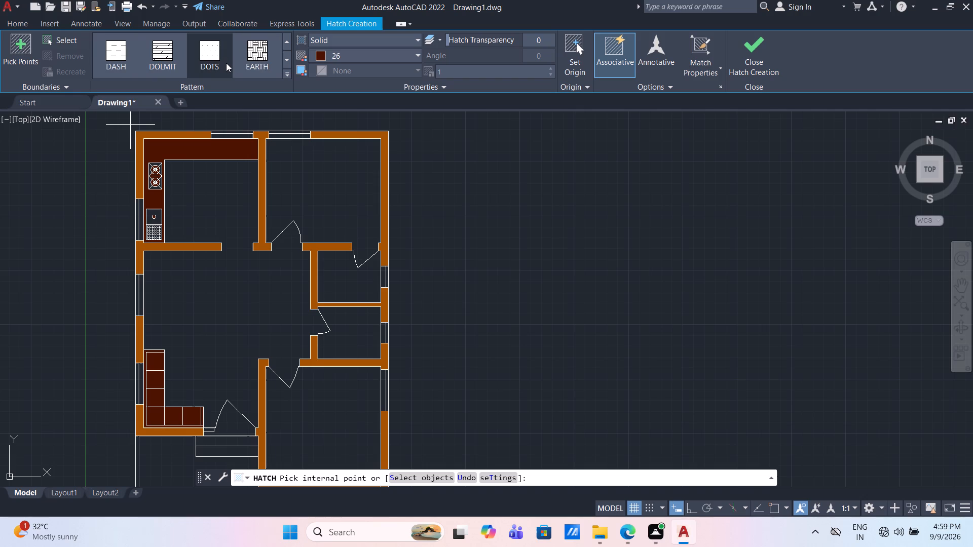
scroll(226, 63, down, 3)
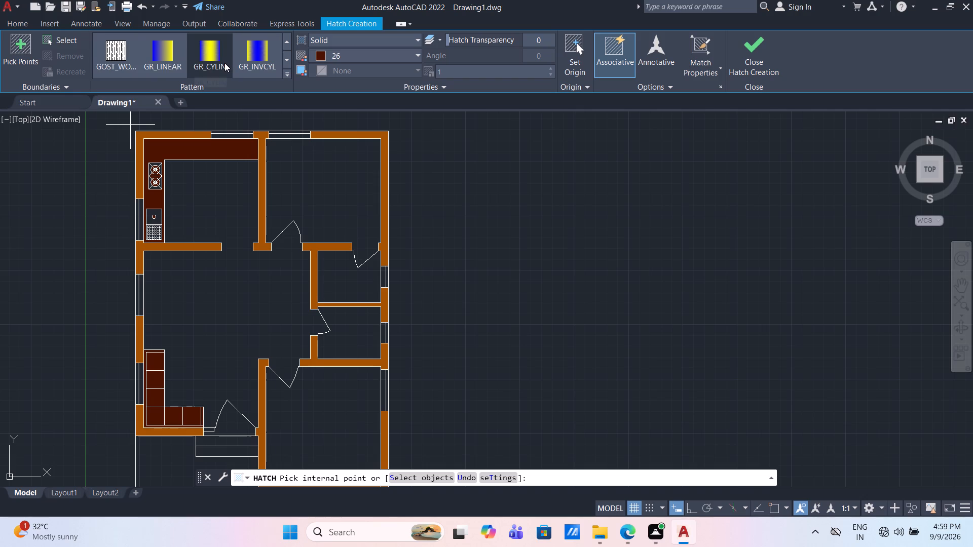
scroll(224, 63, down, 2)
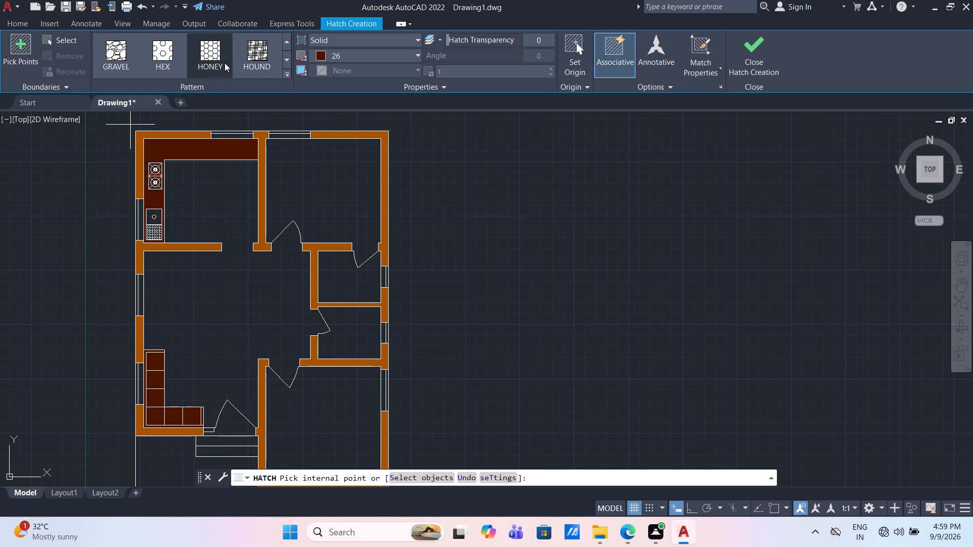
scroll(224, 63, down, 5)
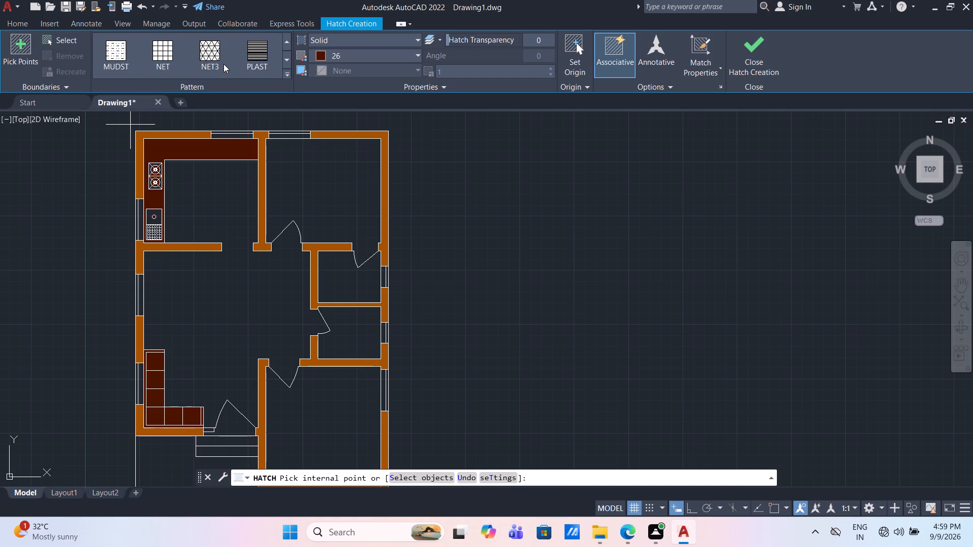
scroll(223, 64, down, 3)
scroll(223, 64, up, 3)
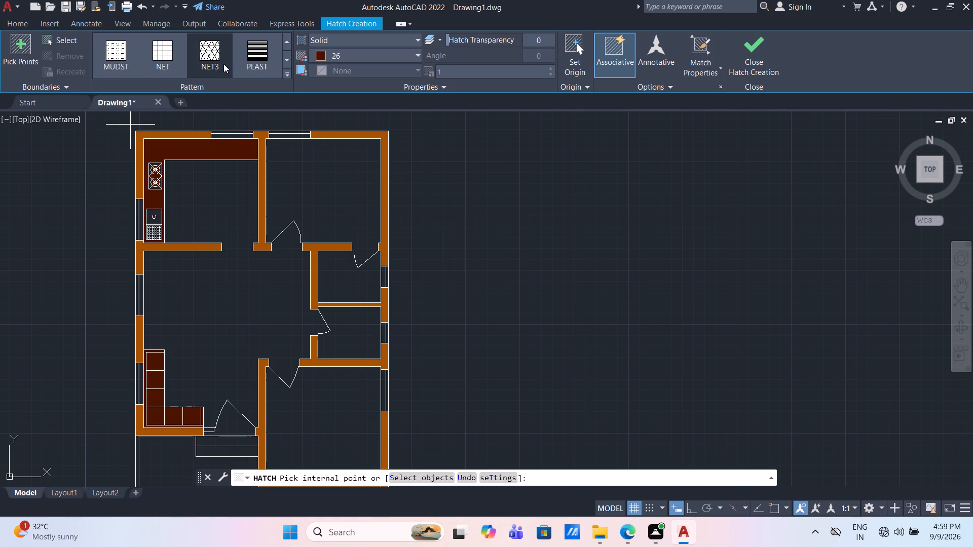
scroll(223, 64, up, 8)
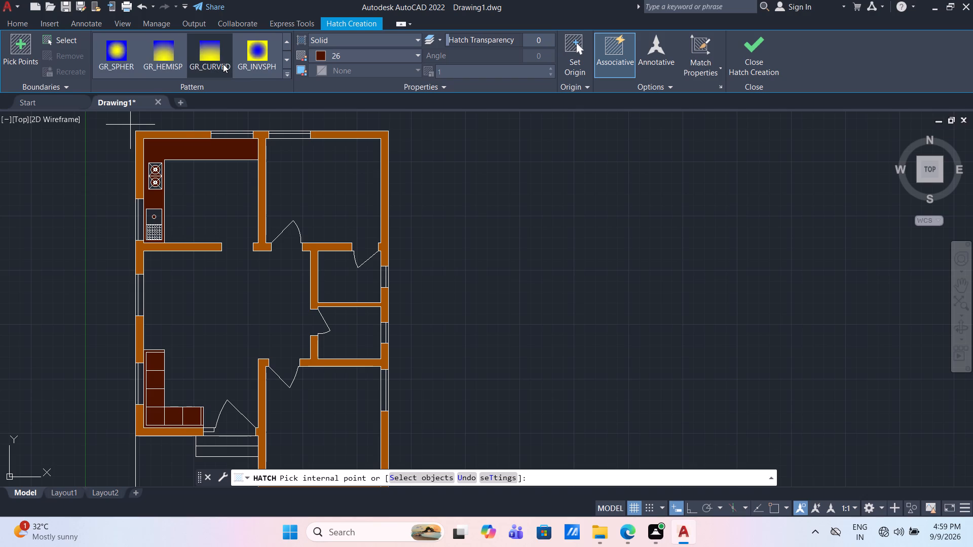
scroll(223, 64, up, 6)
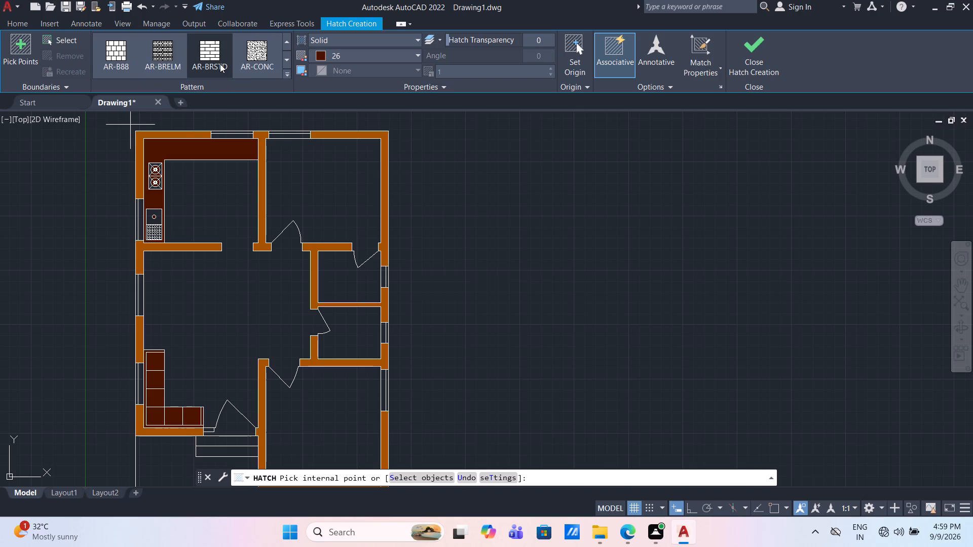
scroll(220, 64, up, 3)
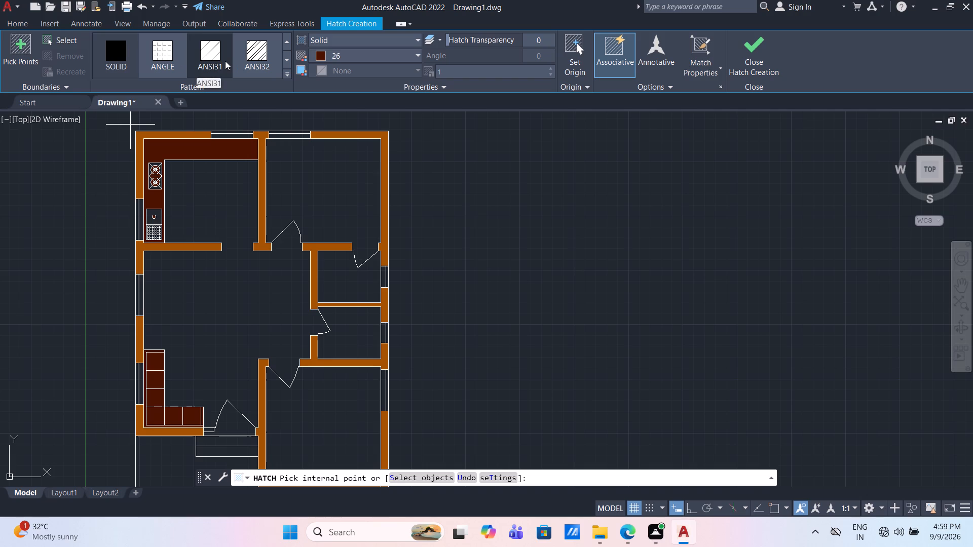
scroll(225, 61, down, 3)
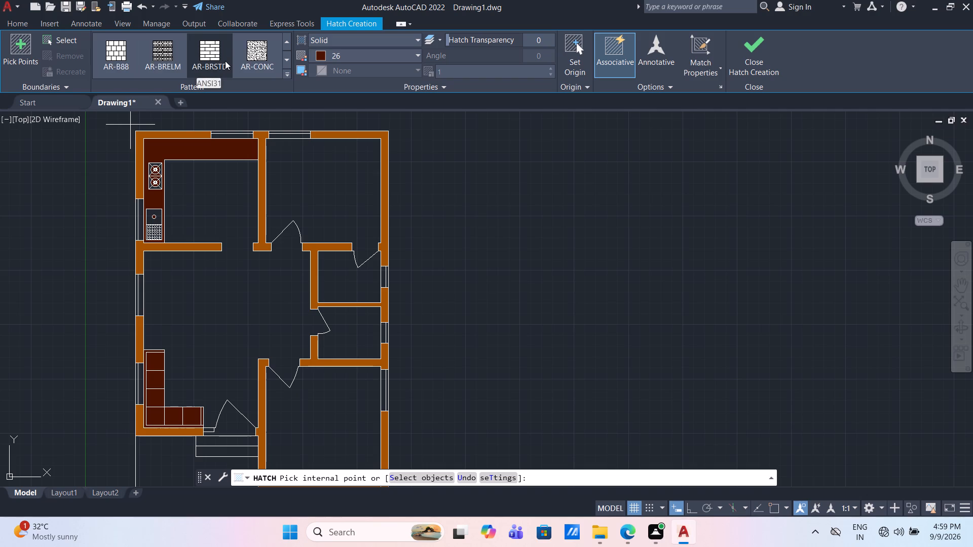
scroll(225, 61, down, 5)
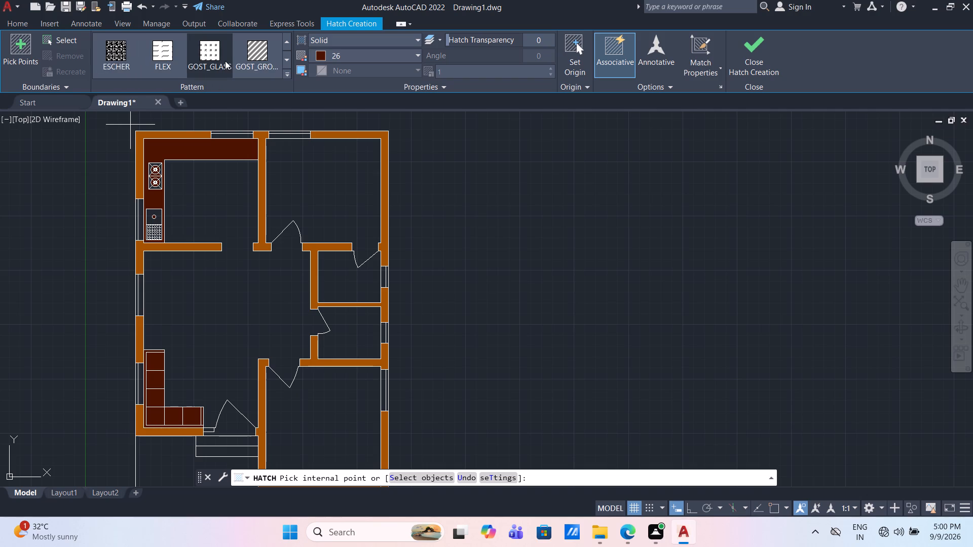
scroll(225, 61, down, 1)
scroll(225, 61, up, 2)
scroll(224, 61, down, 2)
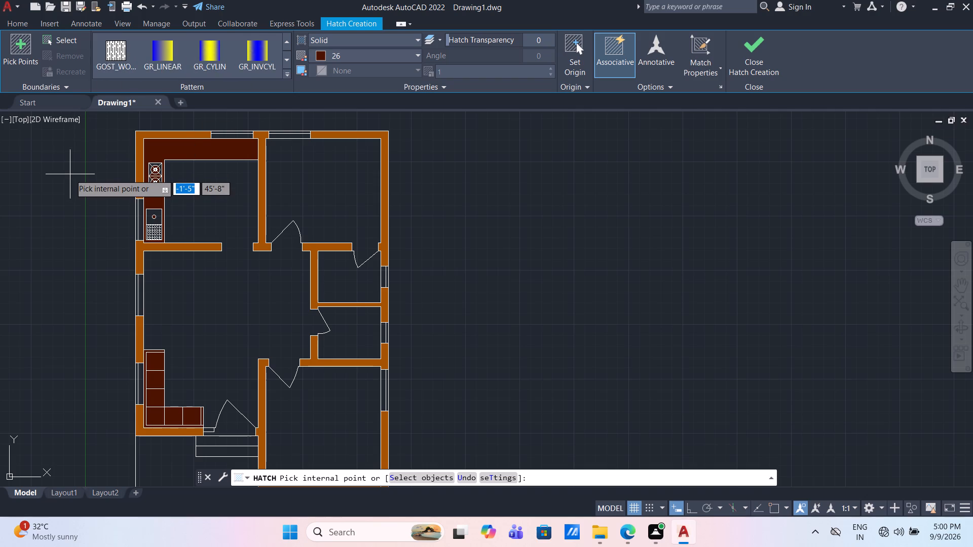
key(Escape)
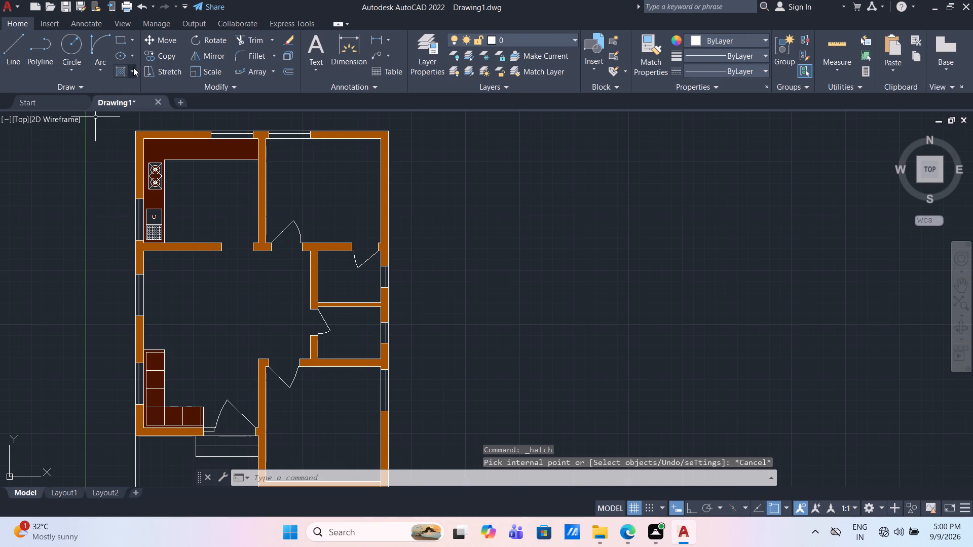
Start a gradient fill and examine the available gradient and hatch patterns for the room floors.
click(132, 68)
click(121, 119)
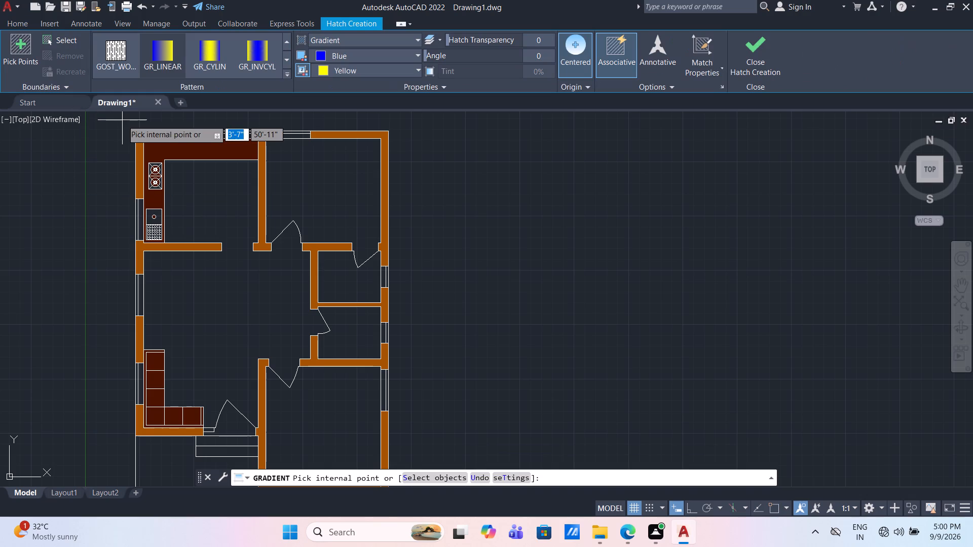
click(285, 60)
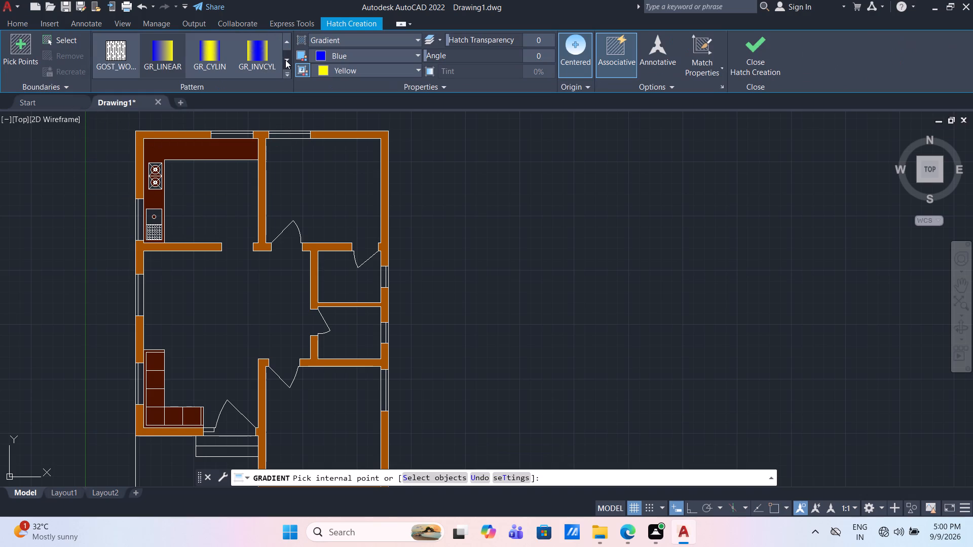
click(285, 60)
click(285, 60)
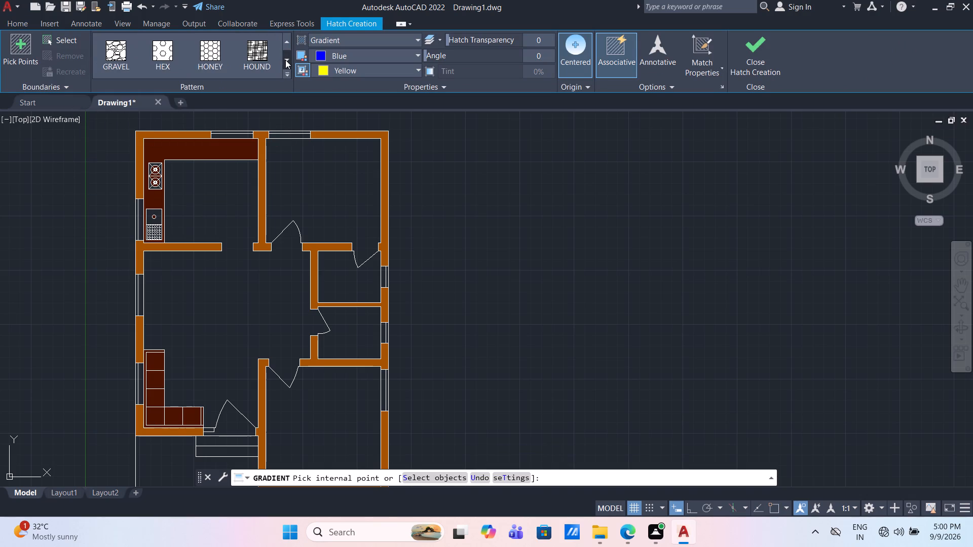
triple_click(285, 60)
double_click(285, 60)
double_click(285, 60)
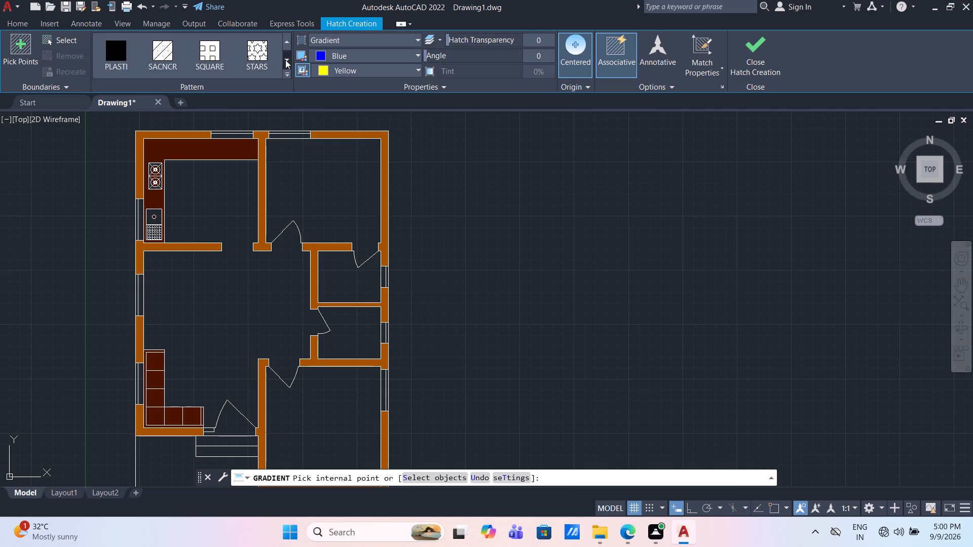
double_click(285, 42)
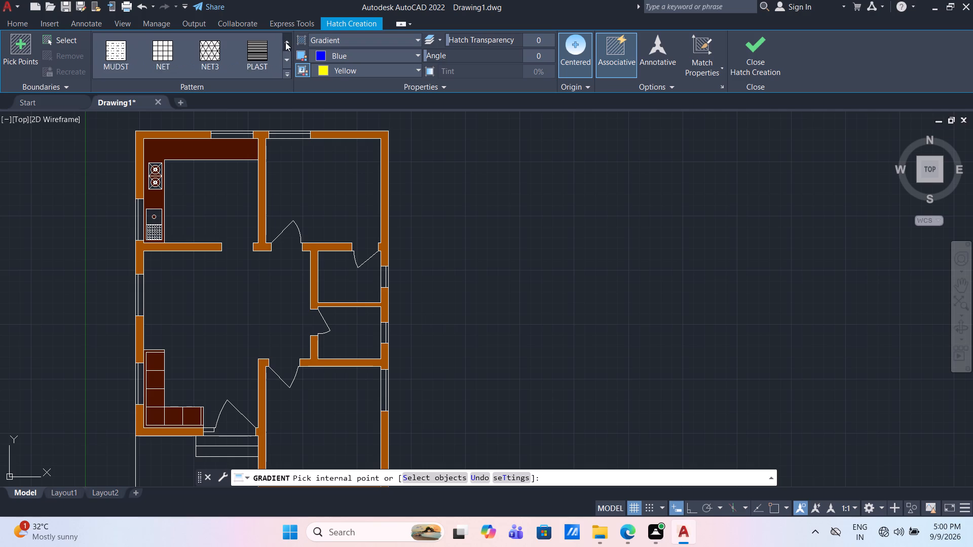
triple_click(285, 42)
triple_click(285, 42)
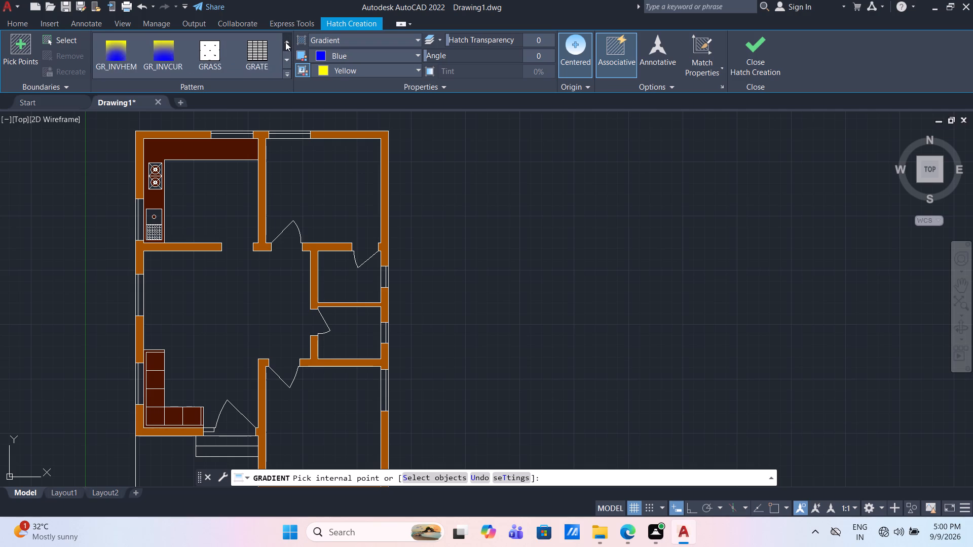
click(285, 42)
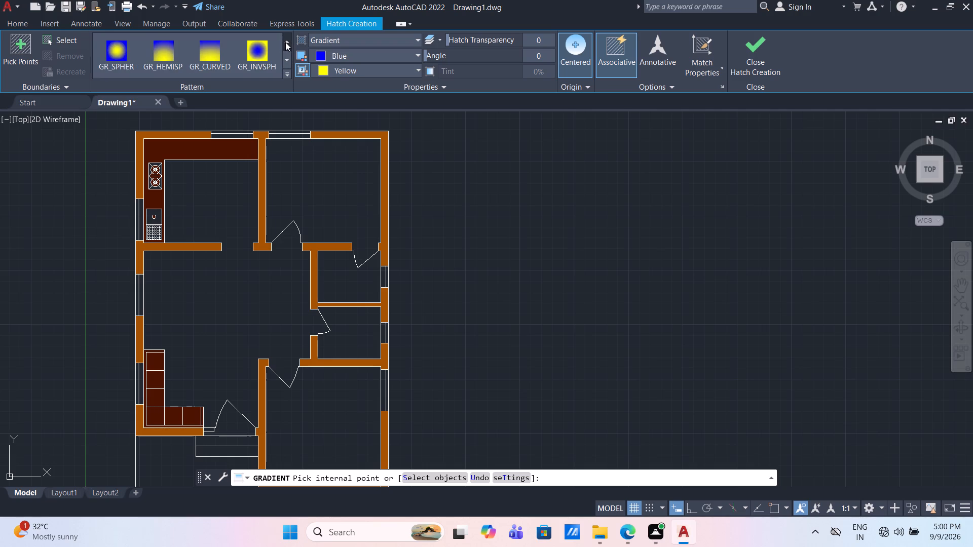
click(285, 42)
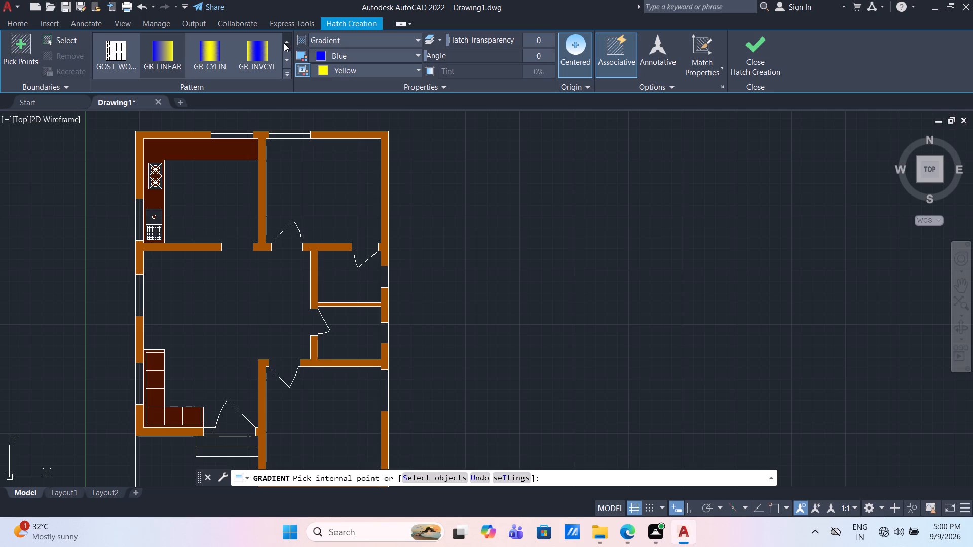
click(284, 43)
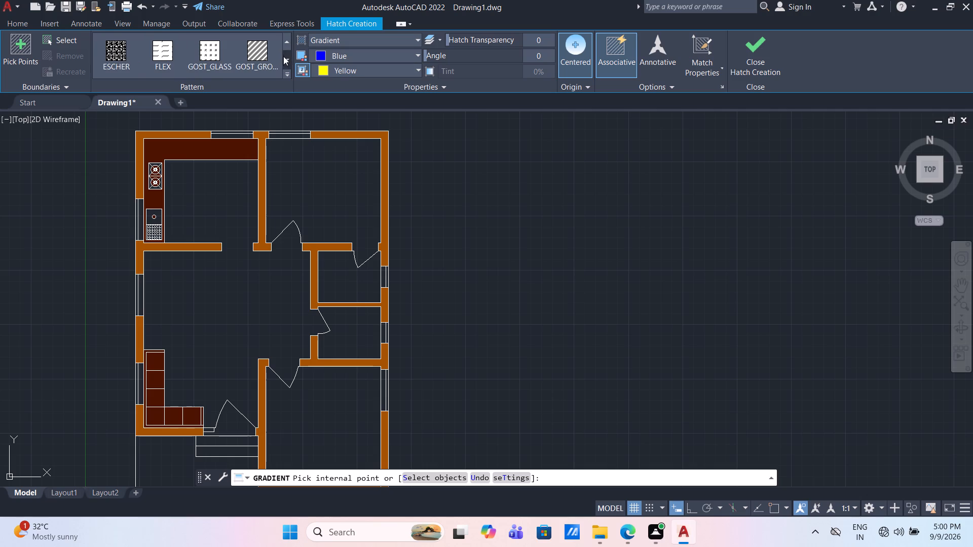
click(283, 60)
click(287, 61)
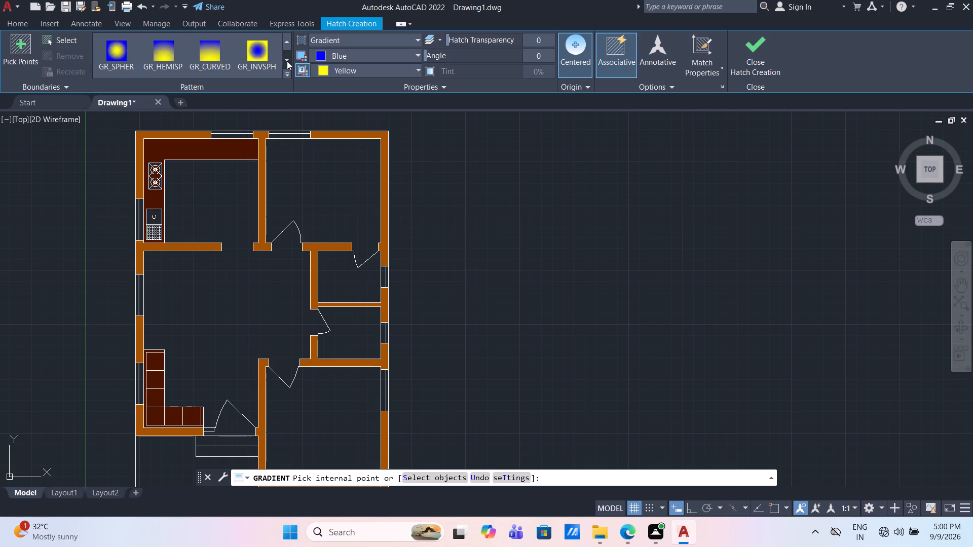
click(287, 43)
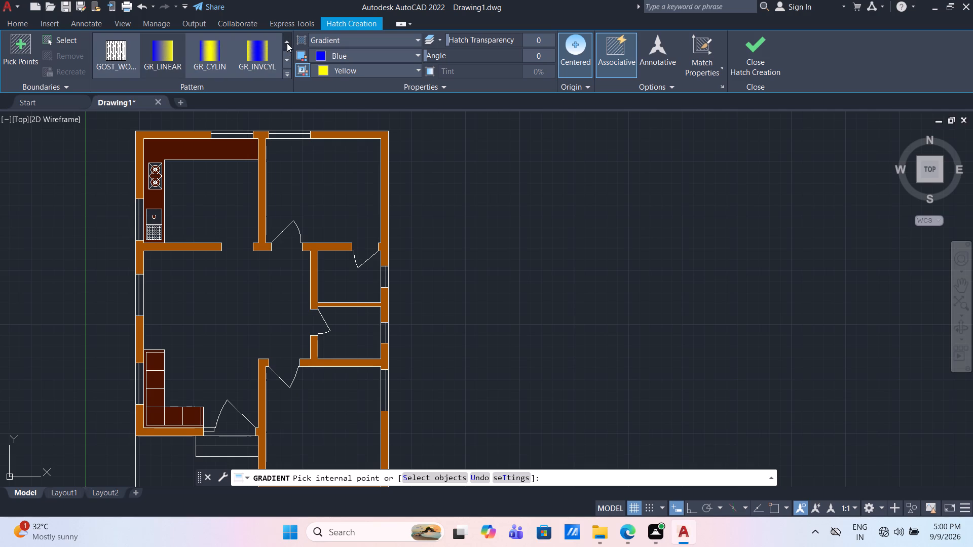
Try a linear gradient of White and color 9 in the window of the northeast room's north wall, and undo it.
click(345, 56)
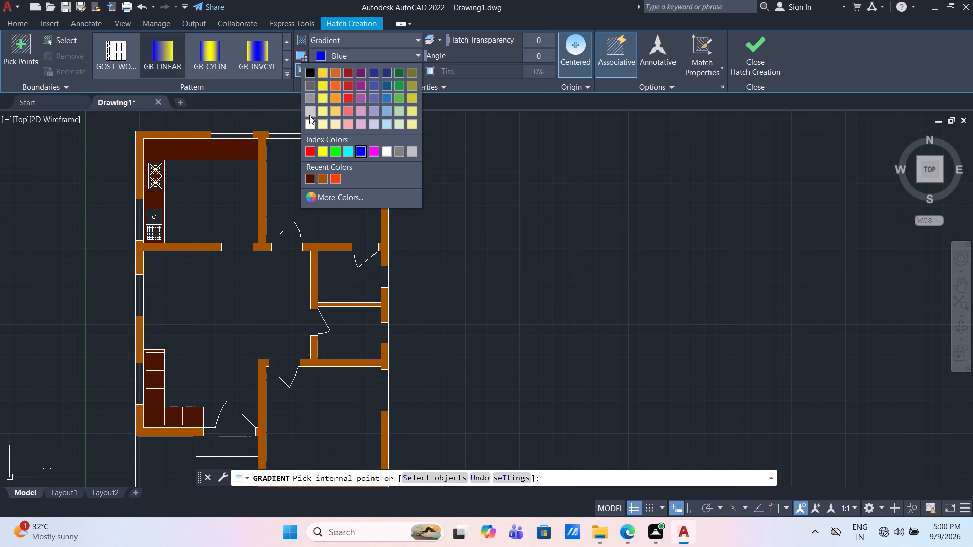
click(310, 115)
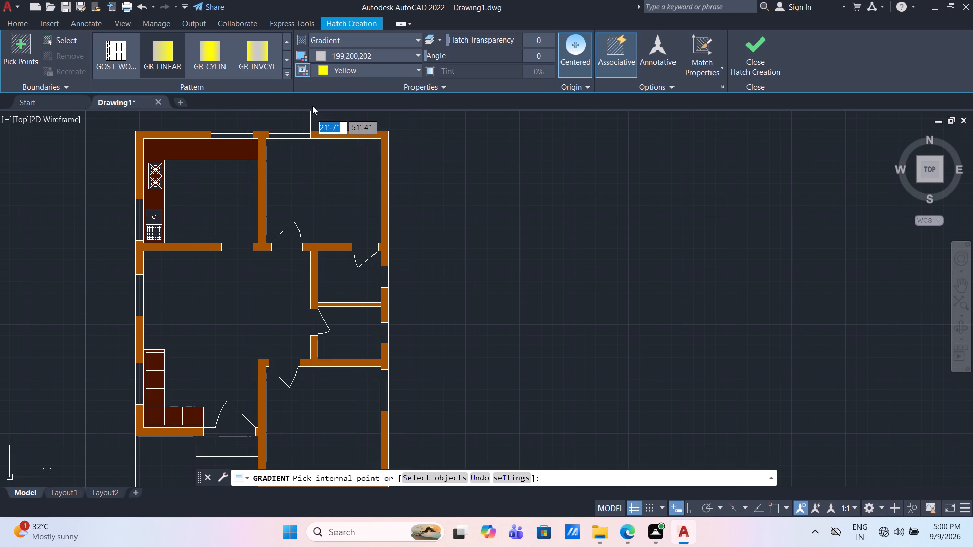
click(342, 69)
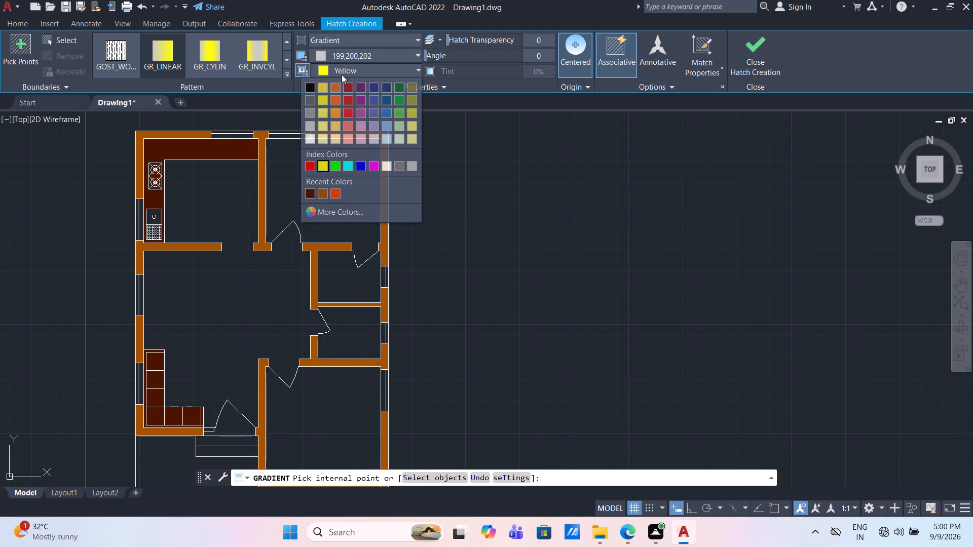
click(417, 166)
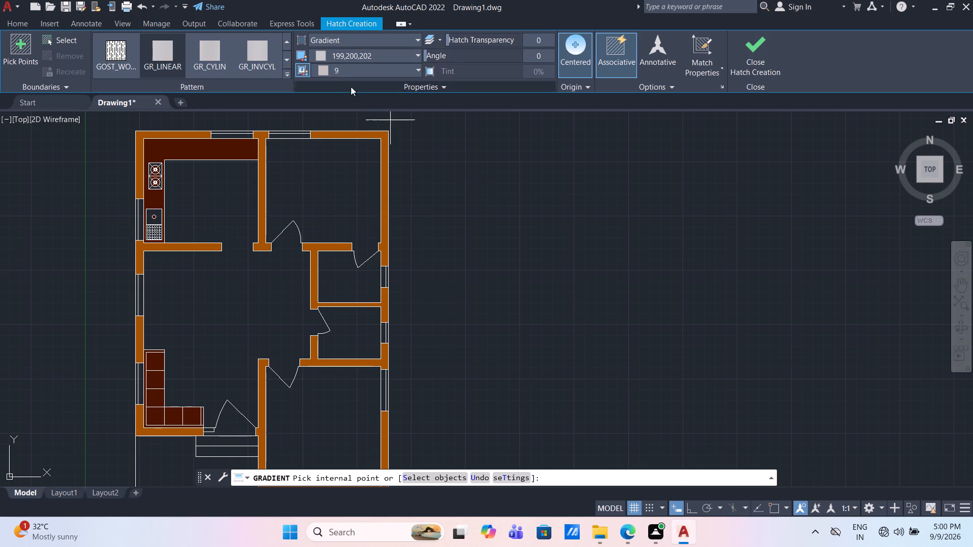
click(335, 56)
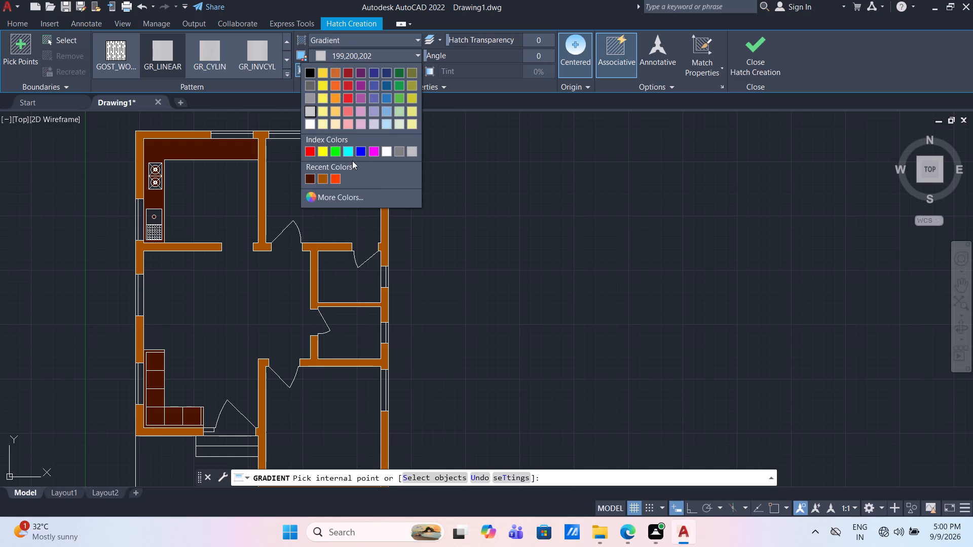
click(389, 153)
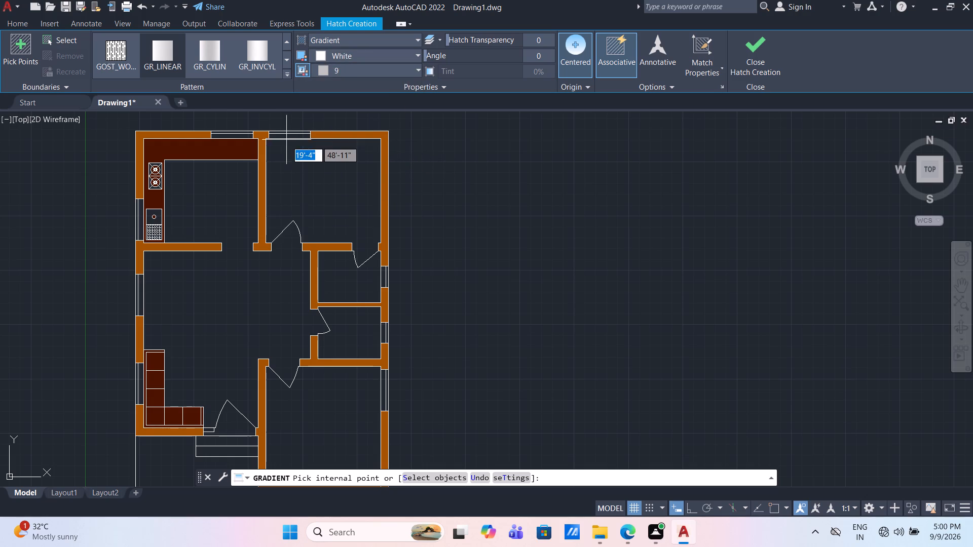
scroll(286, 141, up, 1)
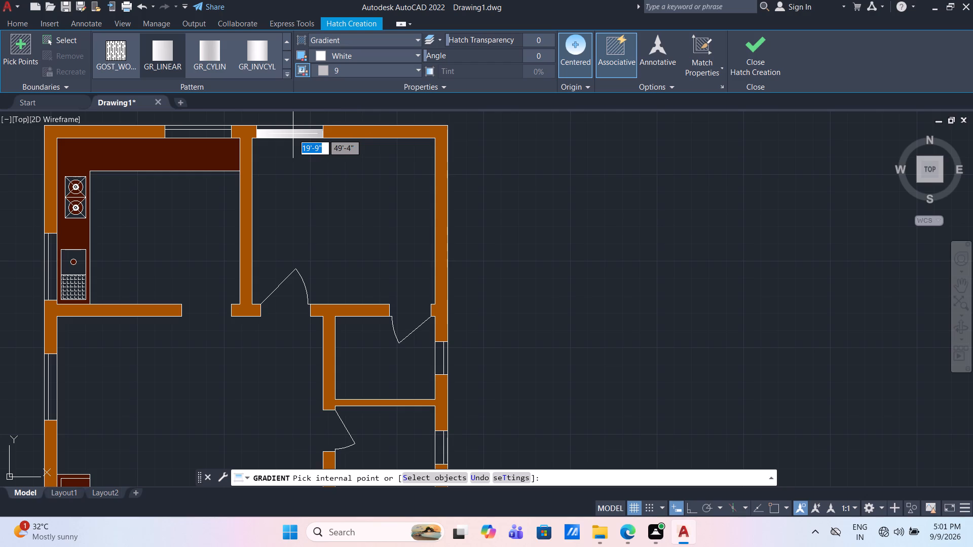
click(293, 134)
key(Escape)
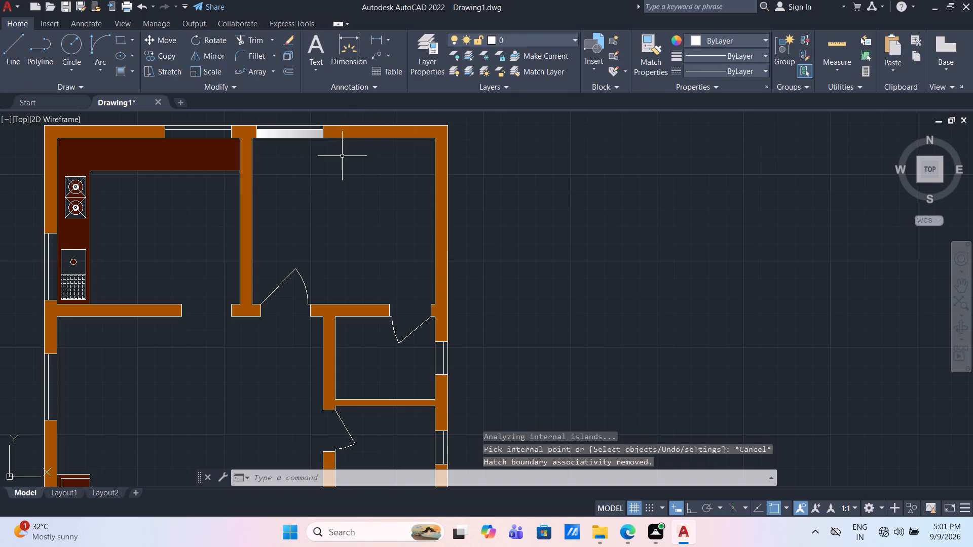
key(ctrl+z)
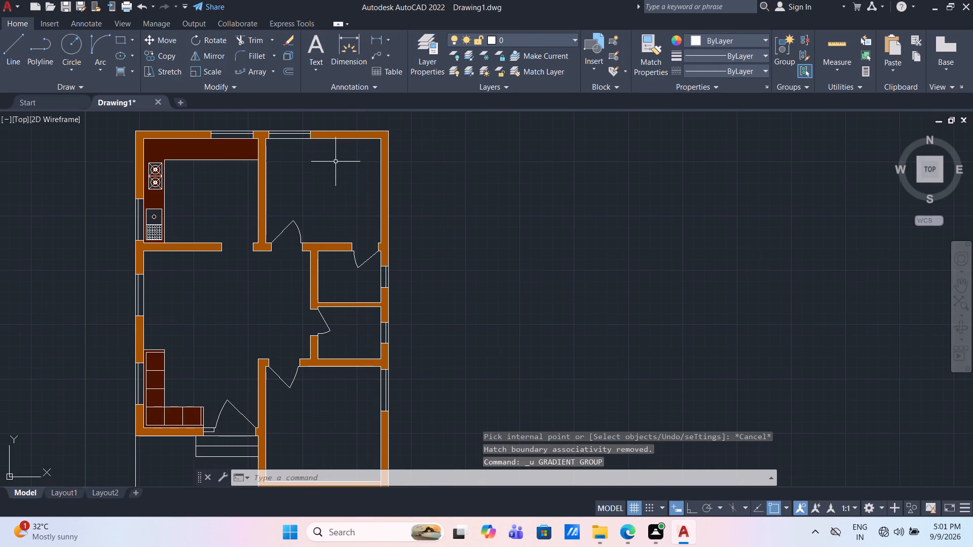
Draw lines outlining a 9" deep unit along the living room side of the kitchen's south wall, ending at the west wall.
scroll(335, 162, down, 2)
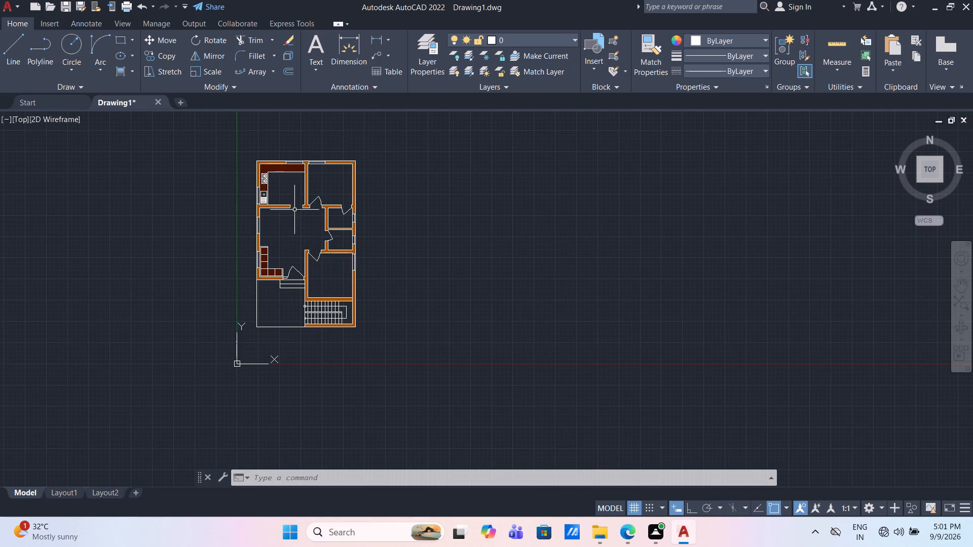
scroll(287, 203, up, 5)
middle_drag(252, 194, 294, 179)
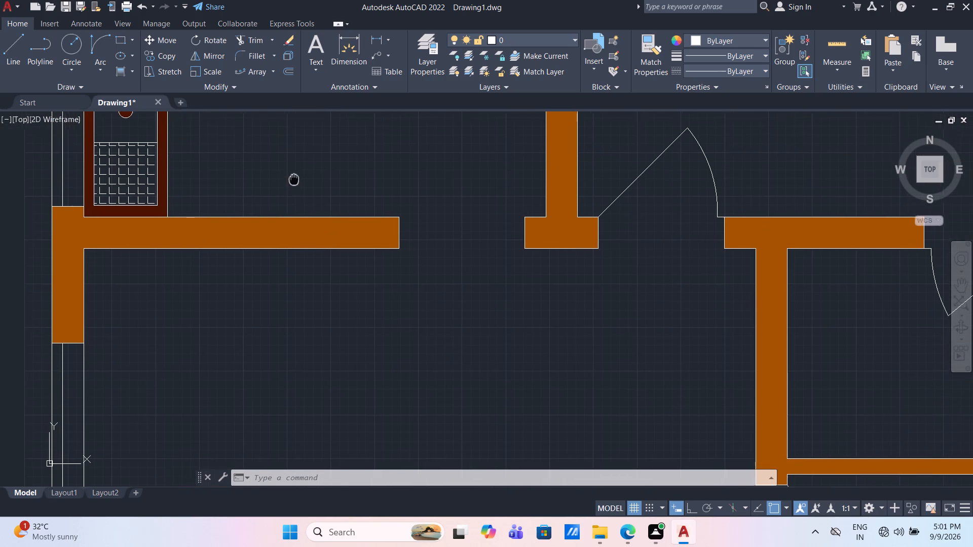
middle_drag(294, 179, 294, 179)
click(12, 48)
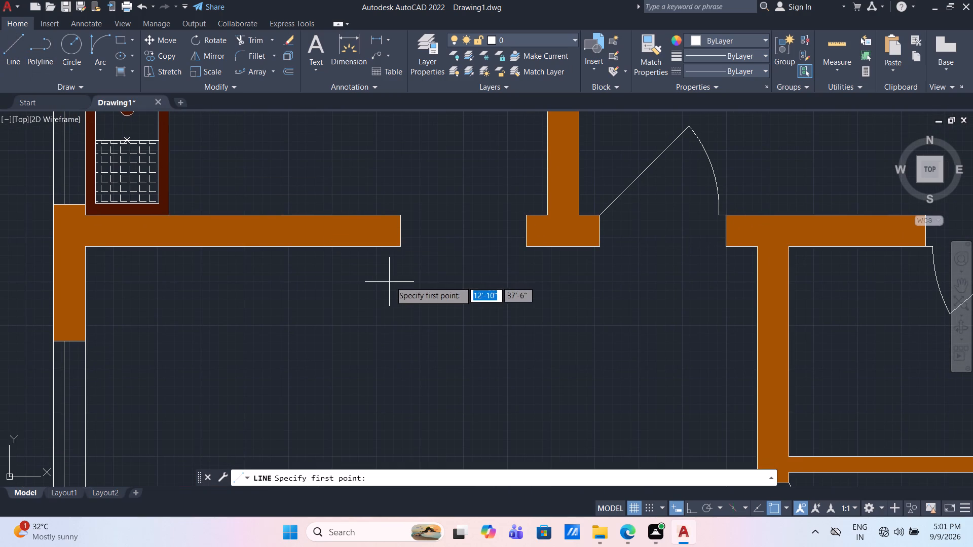
click(400, 248)
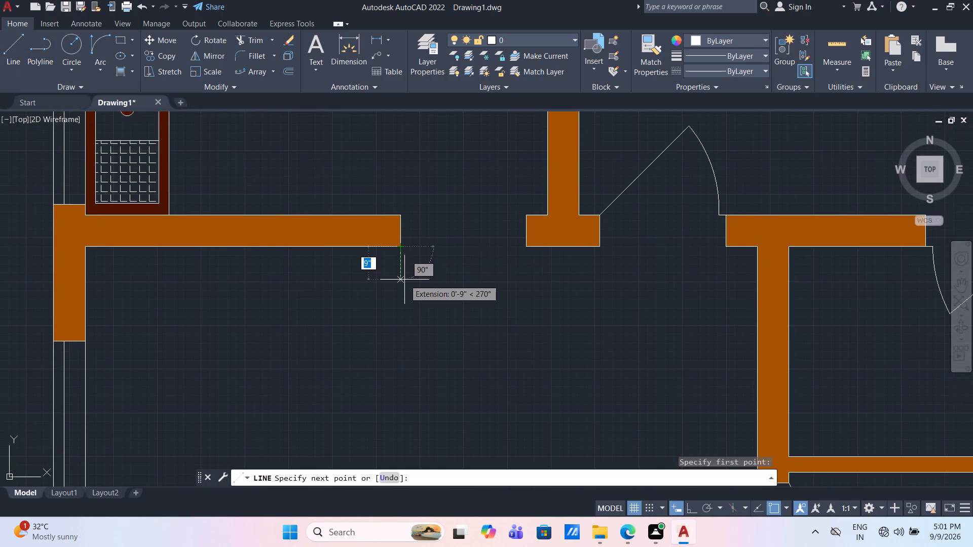
key(6)
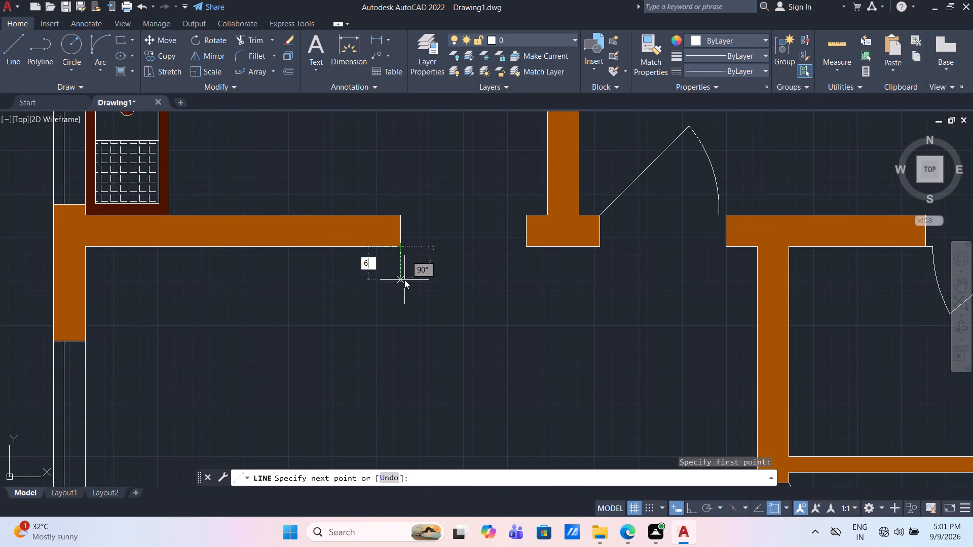
key(BackSpace)
text(9")
key(Return)
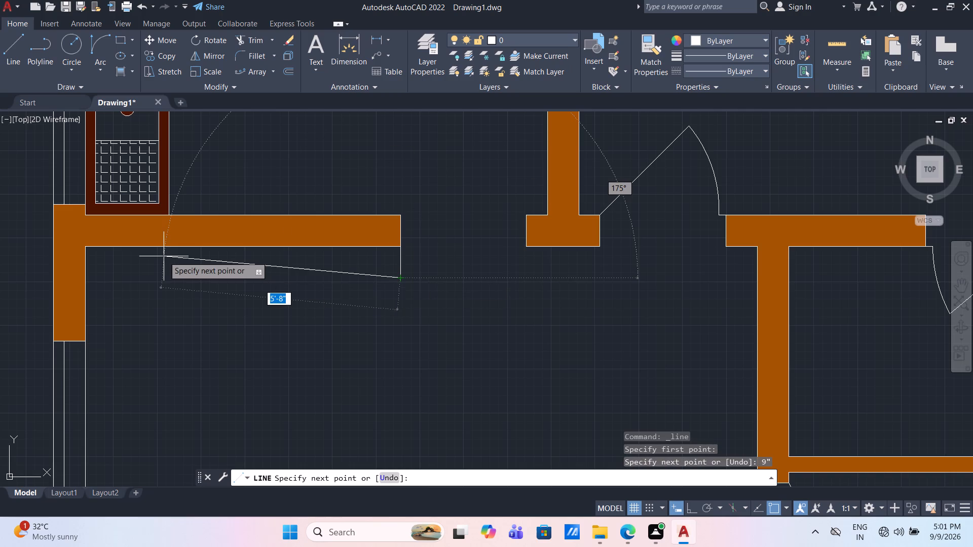
click(86, 279)
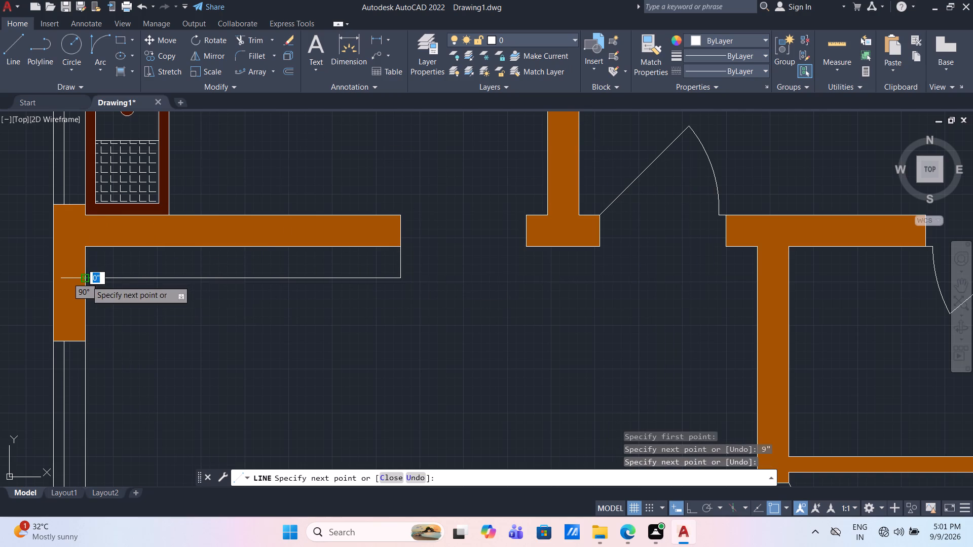
key(Escape)
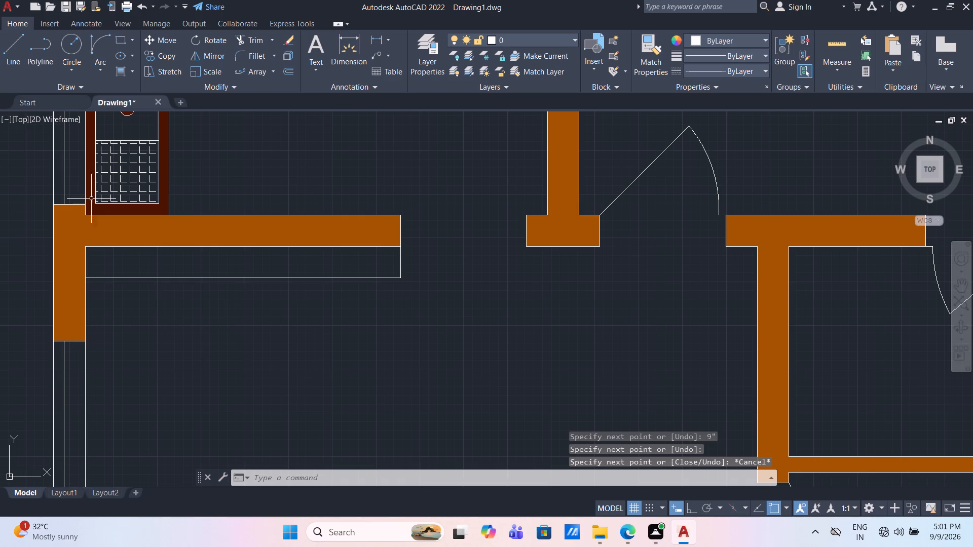
Draw a 4' by 5" rectangle in the living room just below the 9" deep wall unit.
click(122, 42)
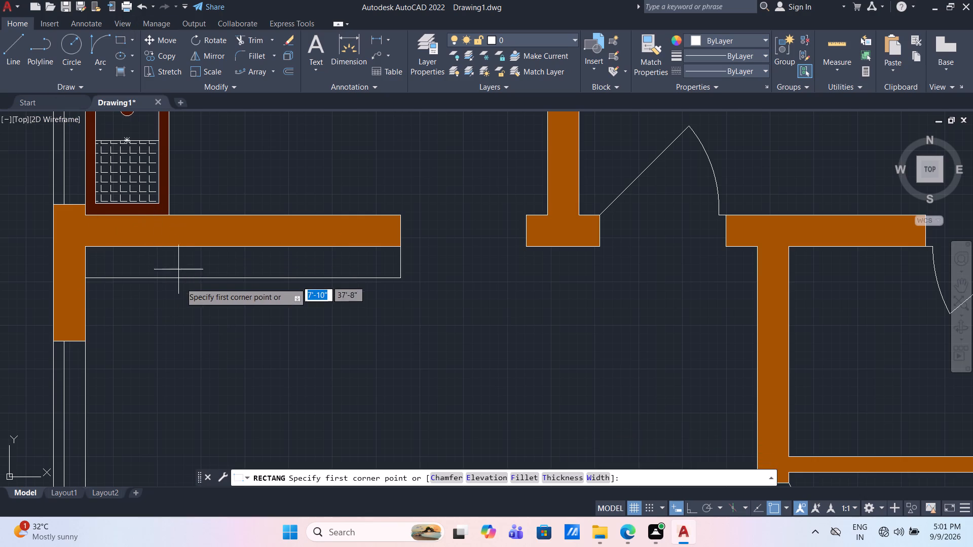
click(181, 305)
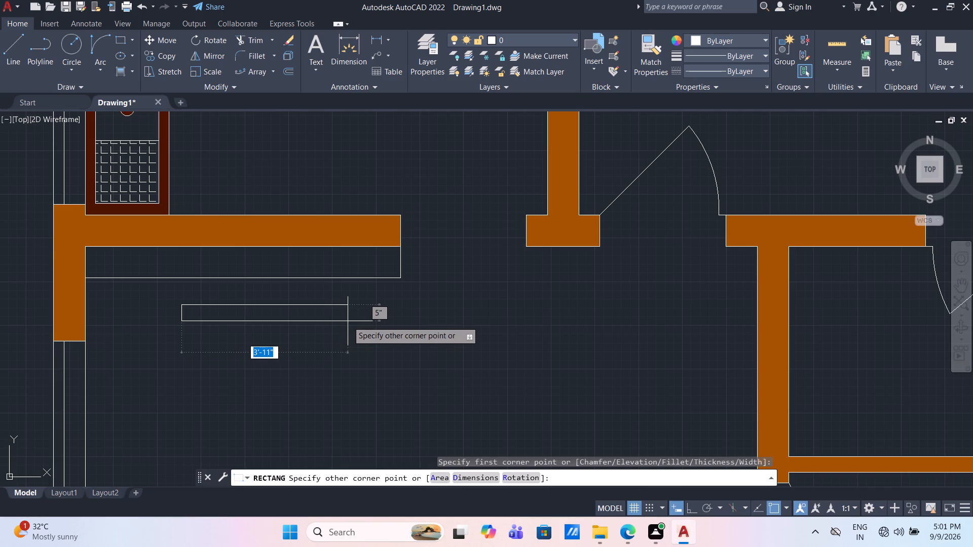
key(4)
key(apostrophe)
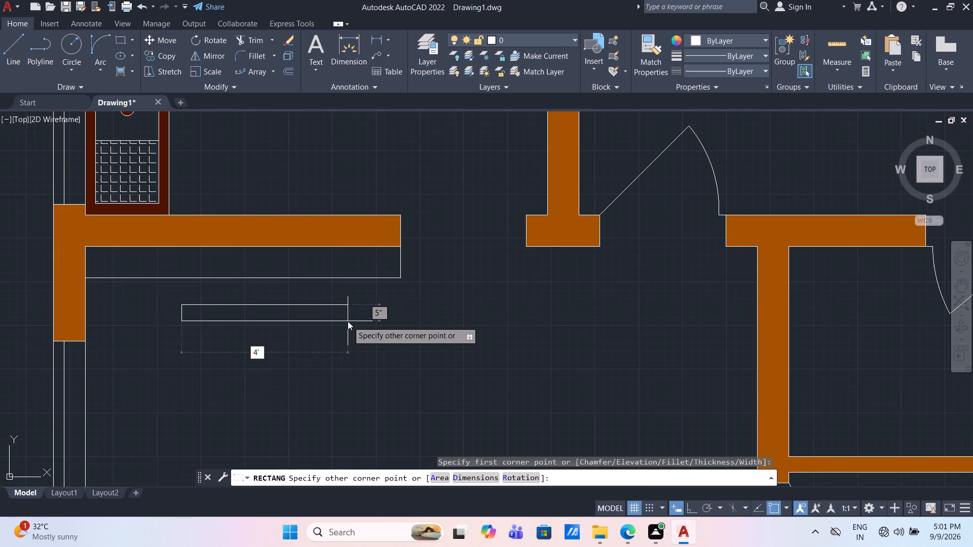
key(Tab)
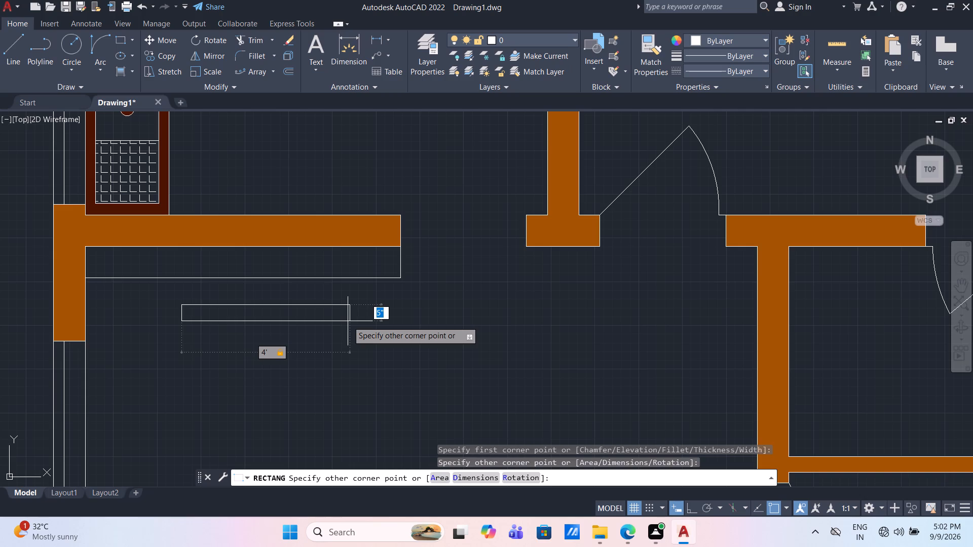
key(Return)
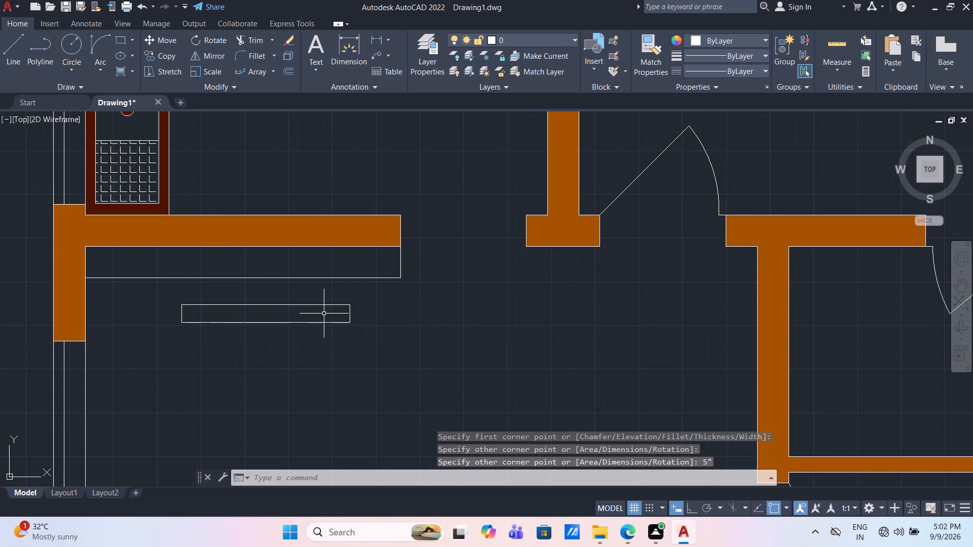
Move the 4' by 5" rectangle by its center to the middle of the 9" deep wall unit.
click(257, 304)
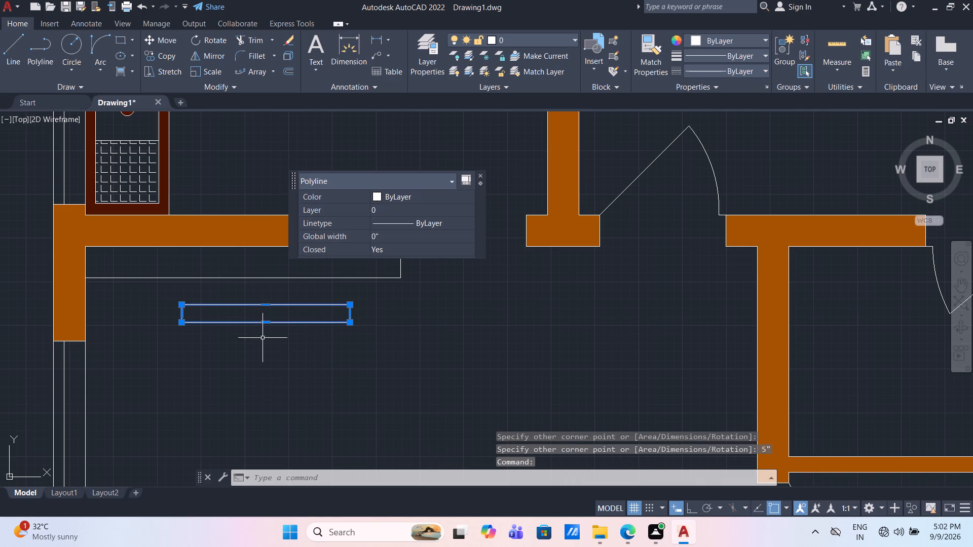
key(m)
key(Return)
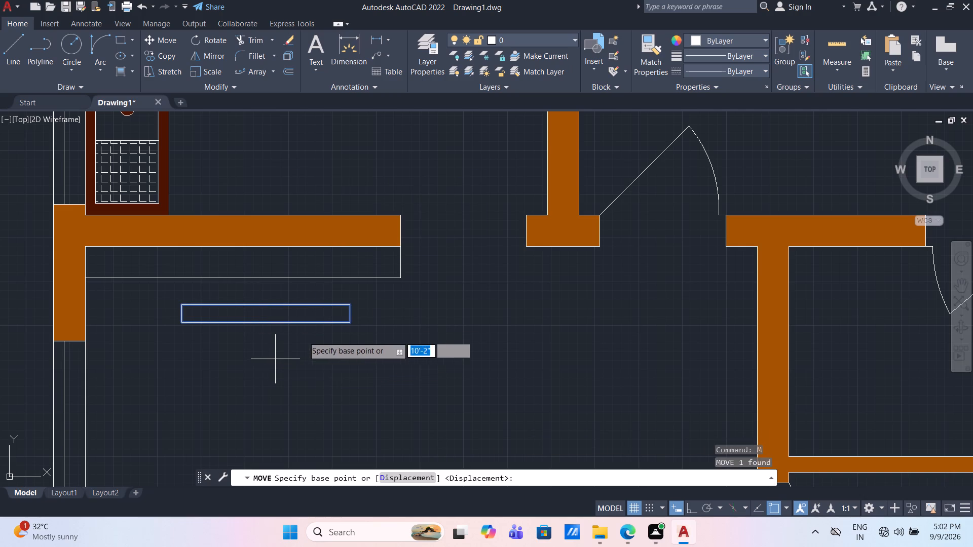
click(265, 315)
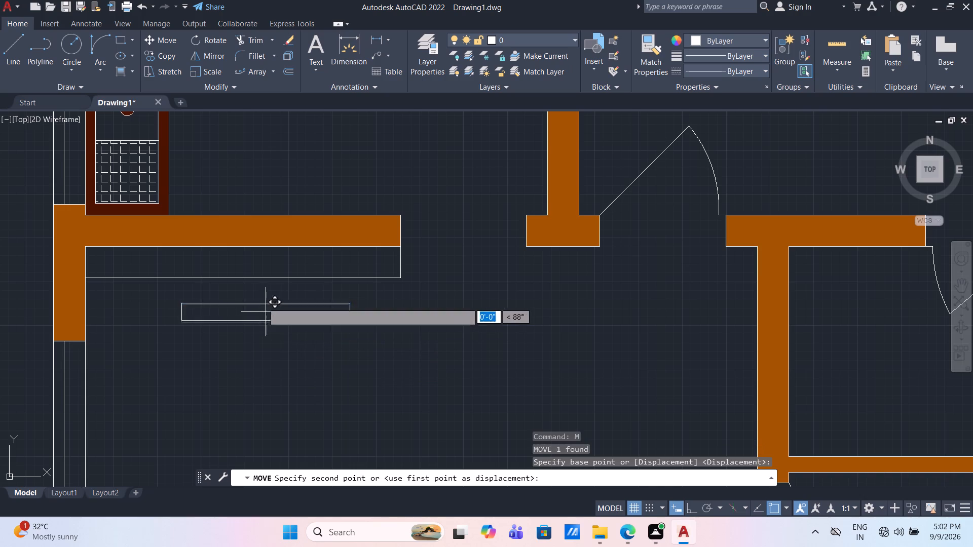
click(240, 263)
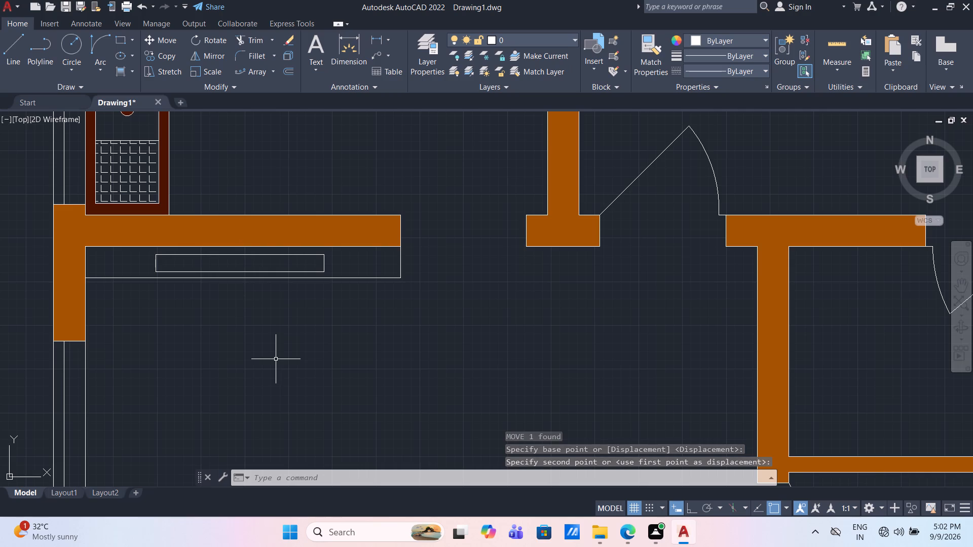
Draw a horizontal line through the middle of the small rectangle, joining the midpoints of its short sides.
click(17, 45)
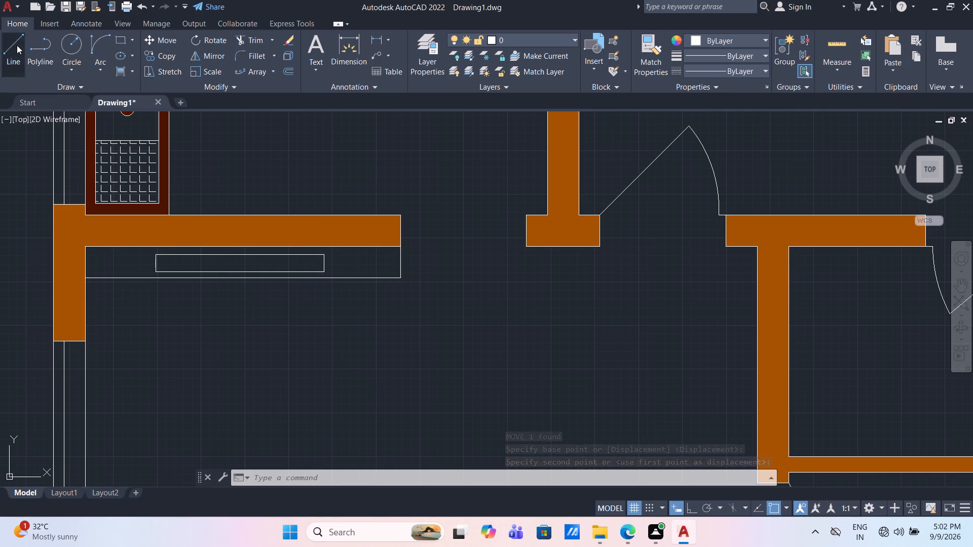
click(155, 263)
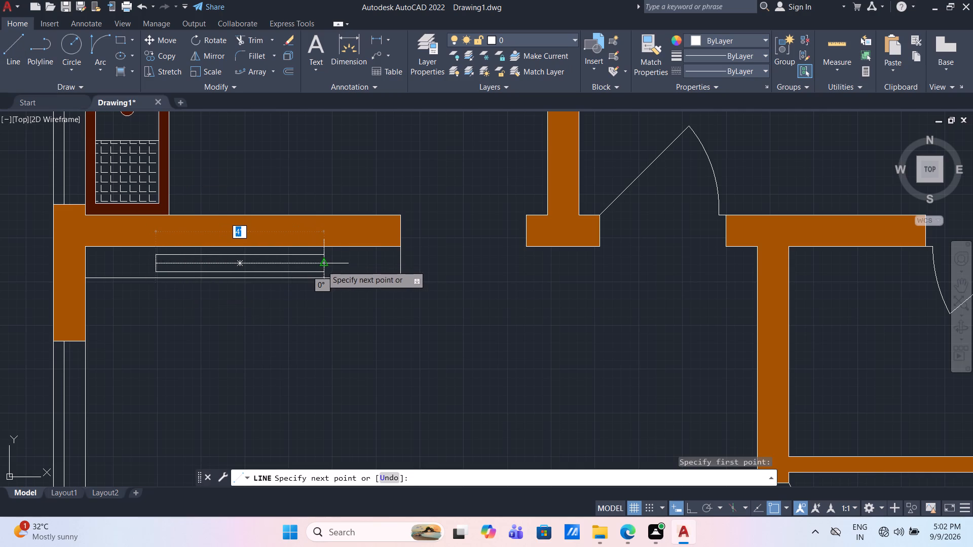
click(324, 264)
key(Escape)
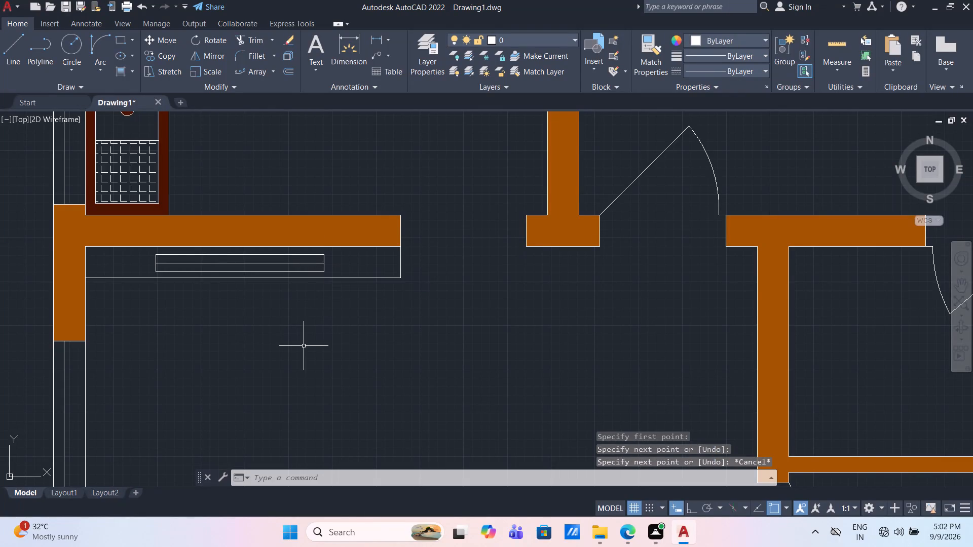
Fill the 9" deep living room wall unit around the small rectangle with a solid hatch in dark green 19,103,52.
click(130, 74)
click(118, 92)
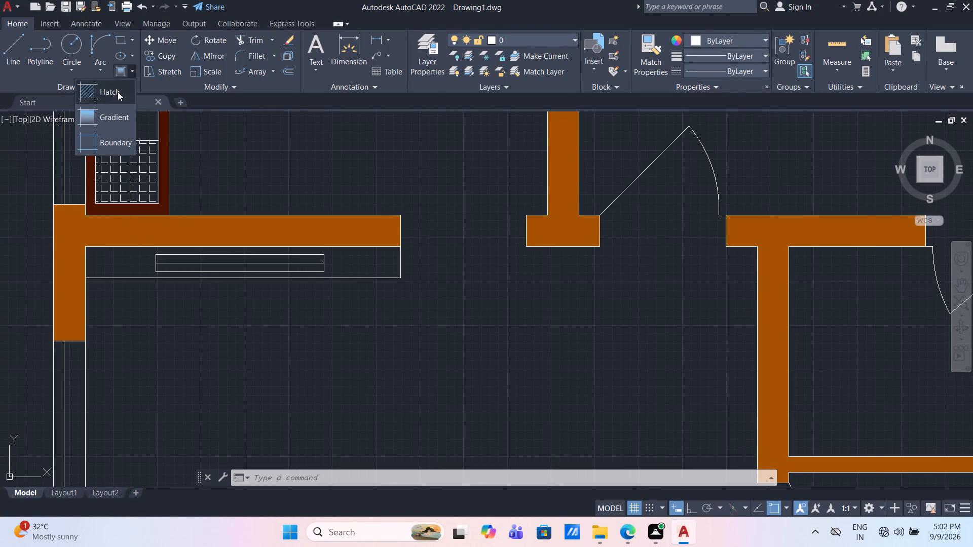
click(120, 58)
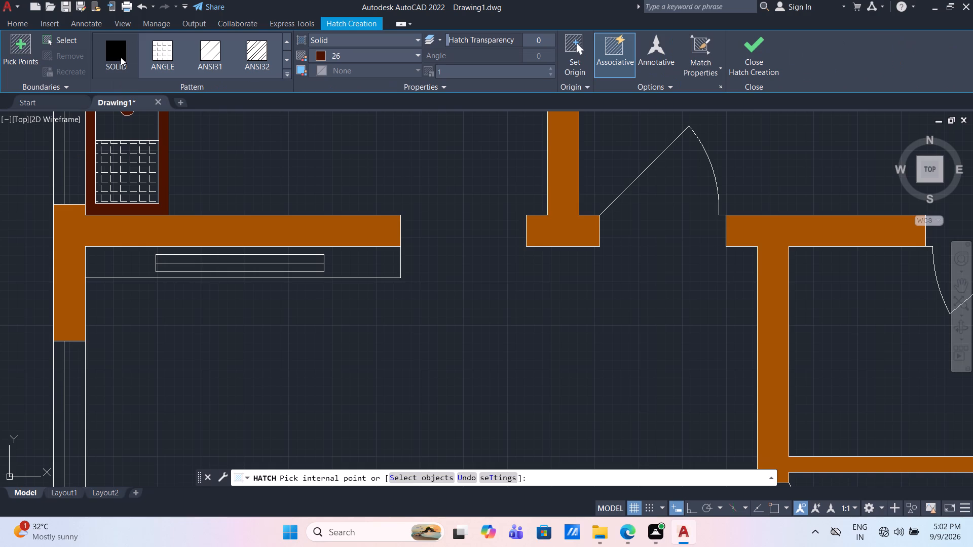
click(417, 53)
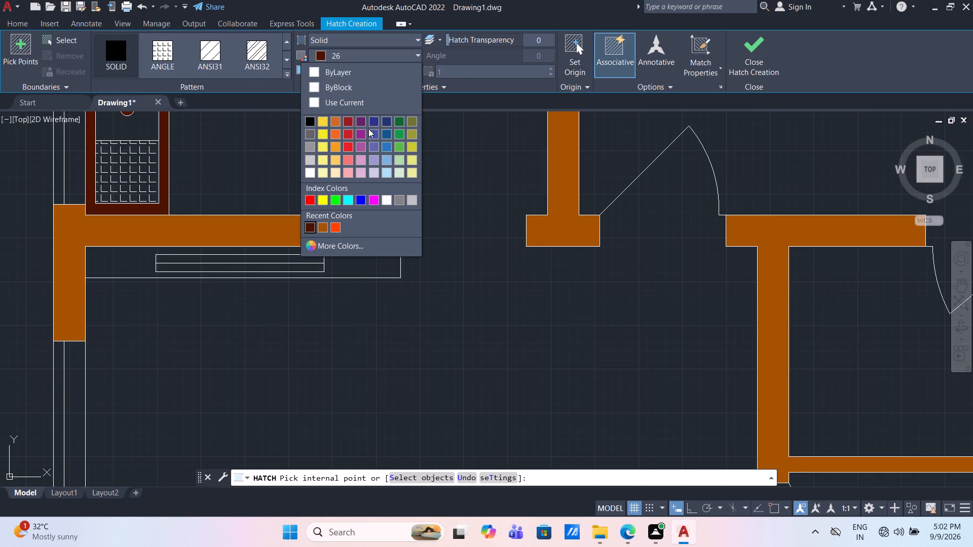
click(336, 201)
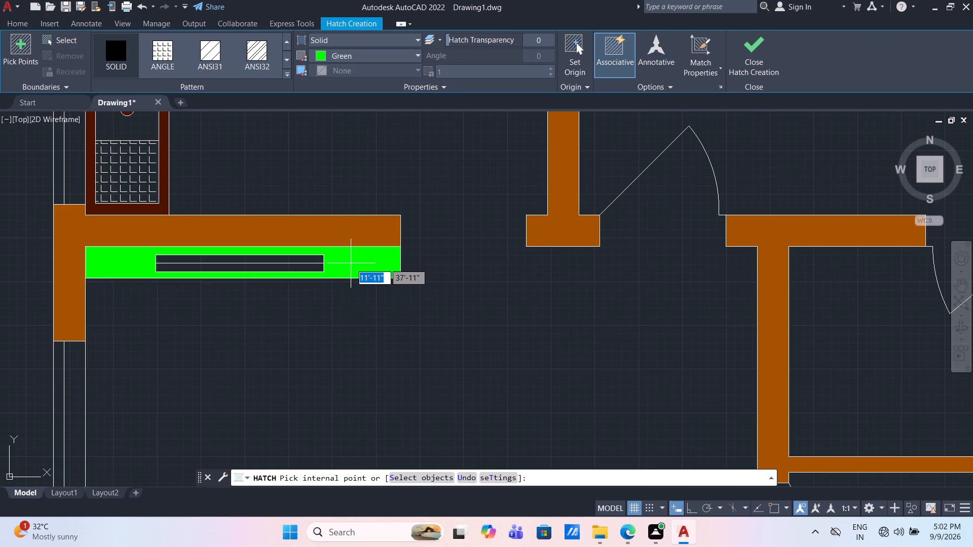
click(381, 51)
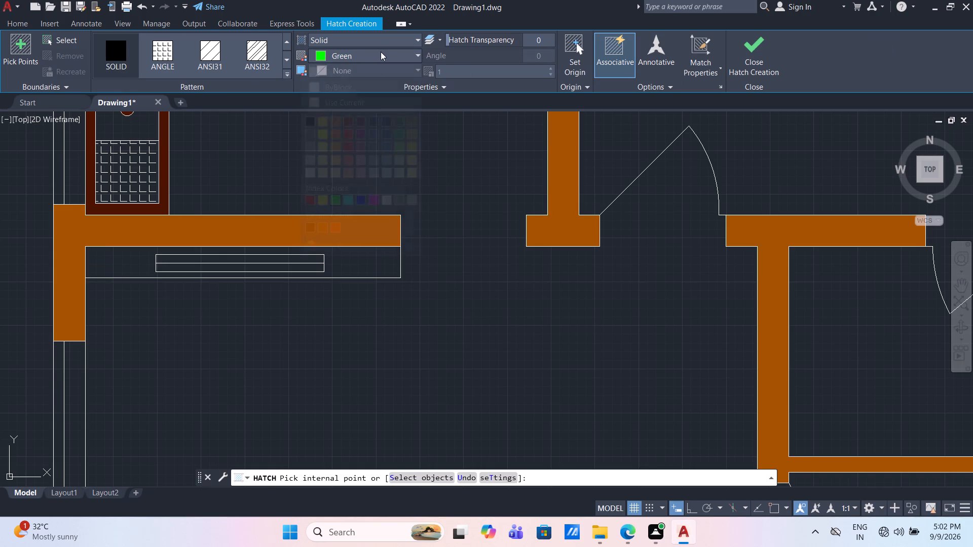
click(400, 121)
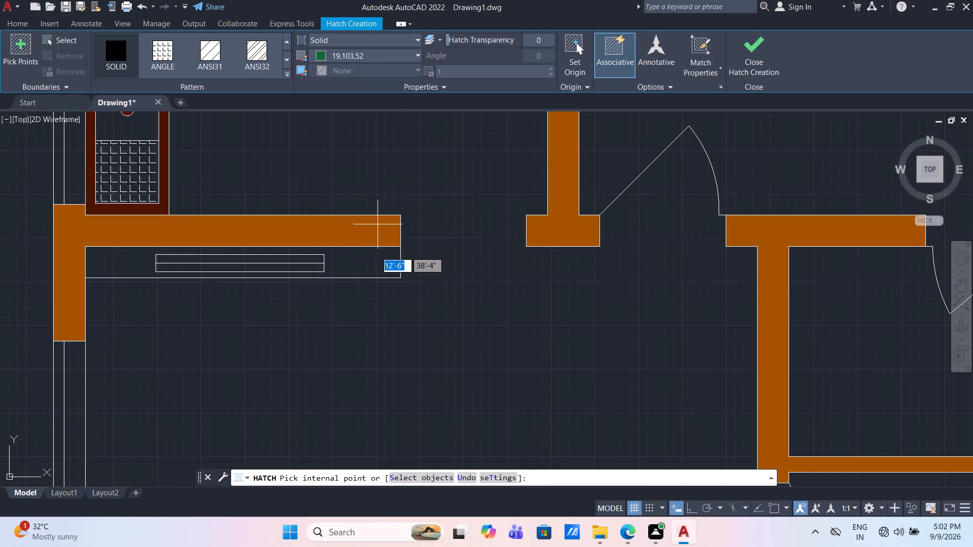
click(363, 267)
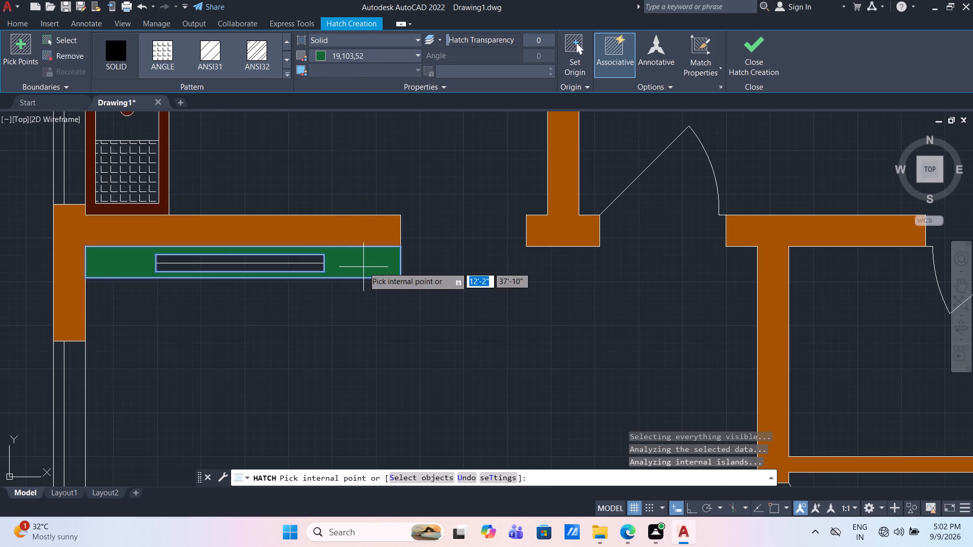
key(Escape)
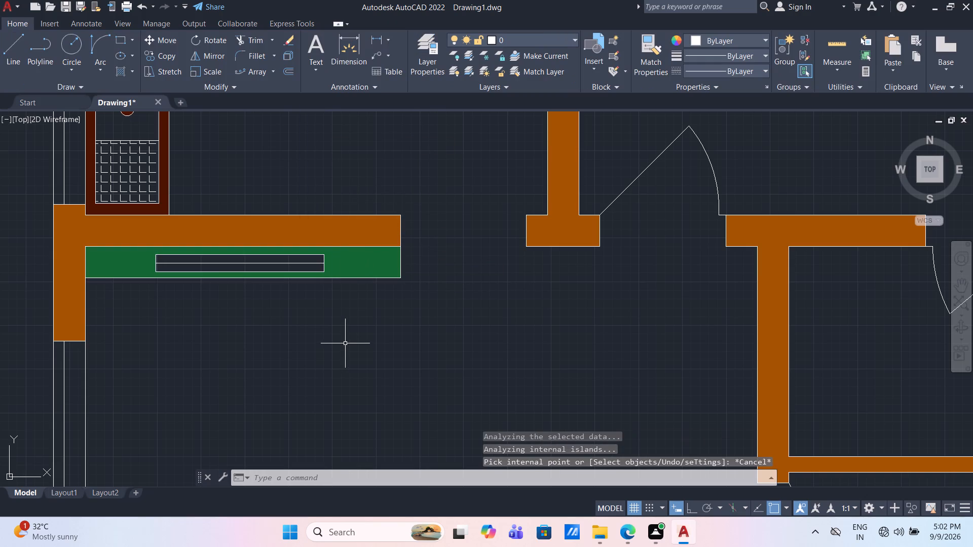
Place multiline text reading BED ROOM in the bedroom east of the kitchen.
scroll(345, 343, down, 3)
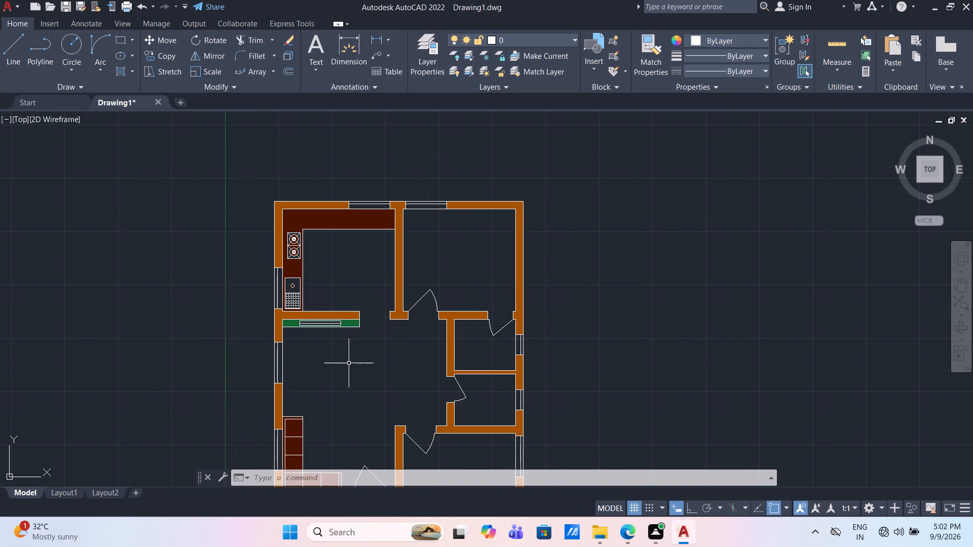
middle_drag(346, 363, 318, 282)
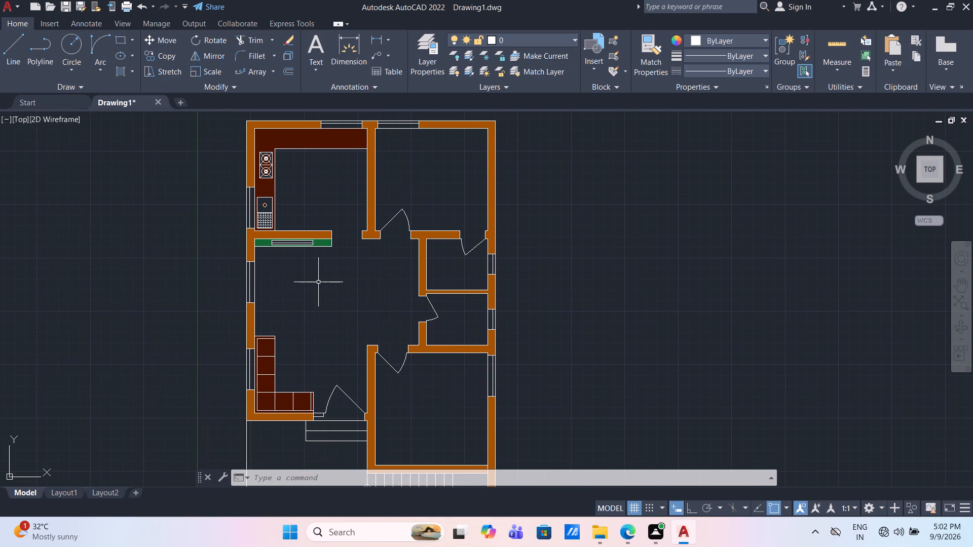
key(Escape)
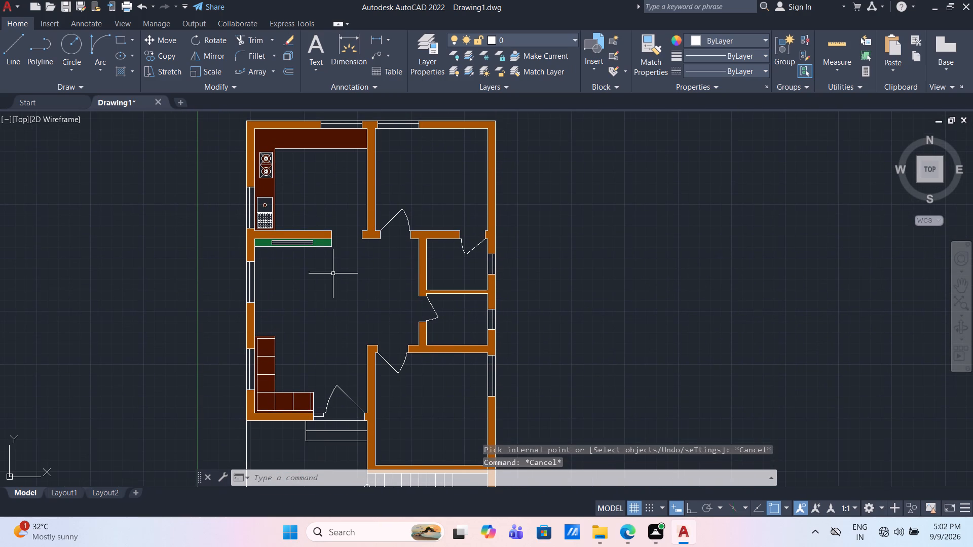
scroll(343, 294, down, 1)
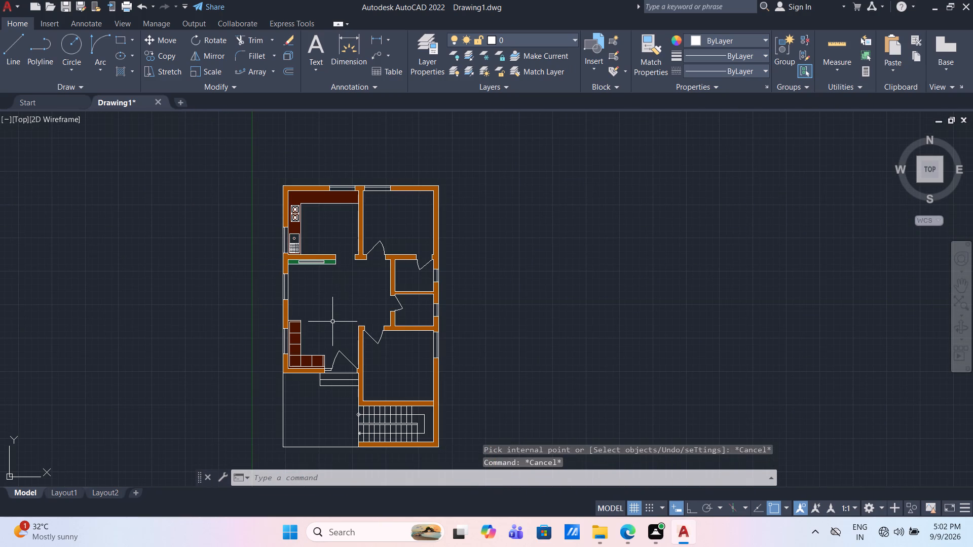
scroll(332, 322, up, 1)
middle_drag(408, 264, 398, 267)
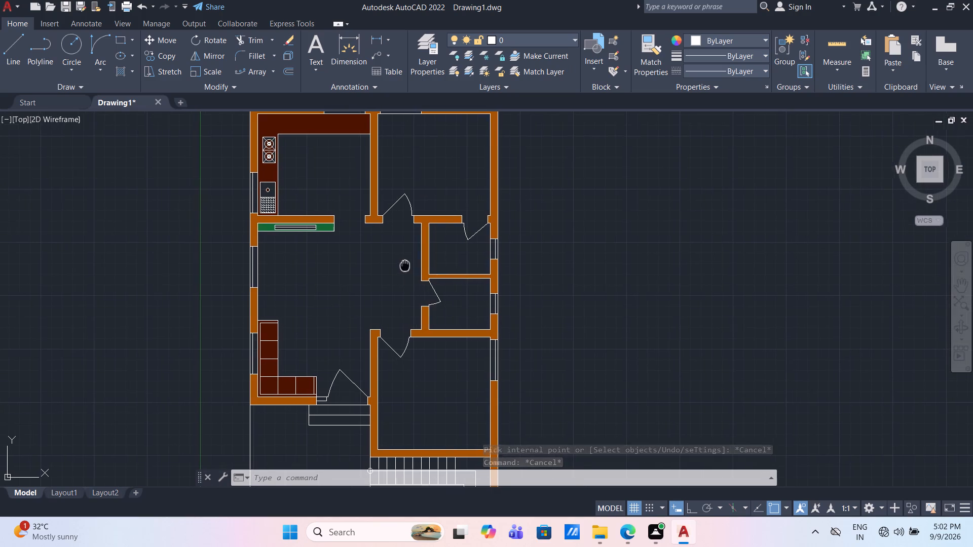
middle_drag(398, 267, 275, 288)
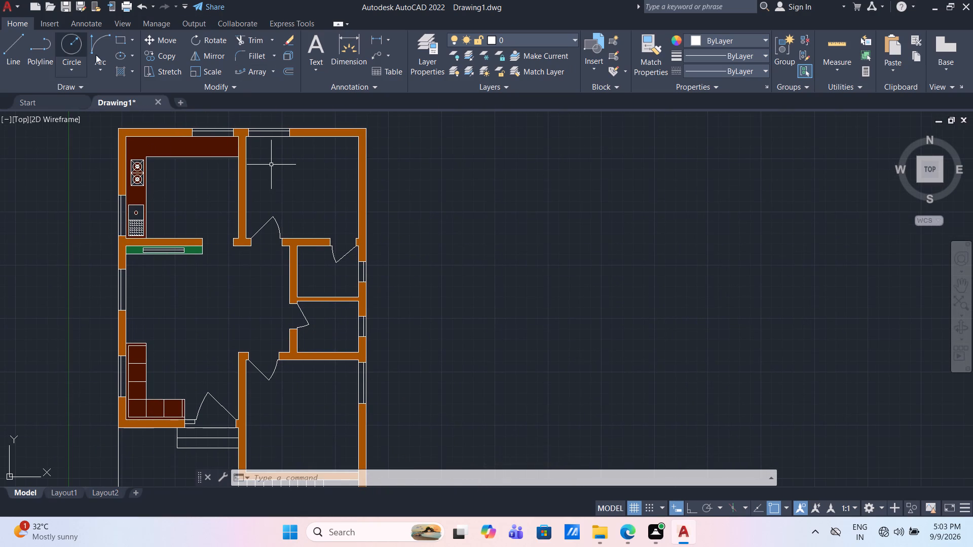
click(315, 43)
click(269, 167)
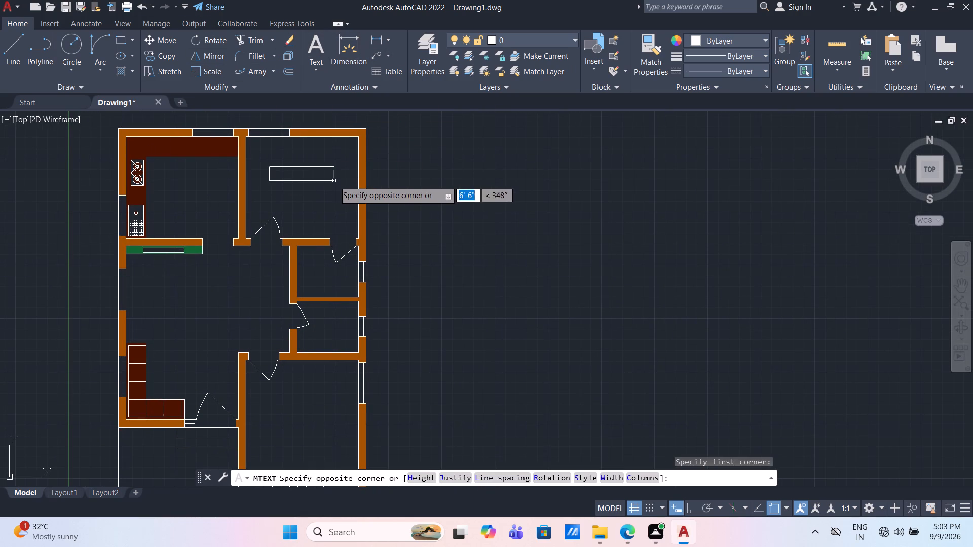
click(334, 188)
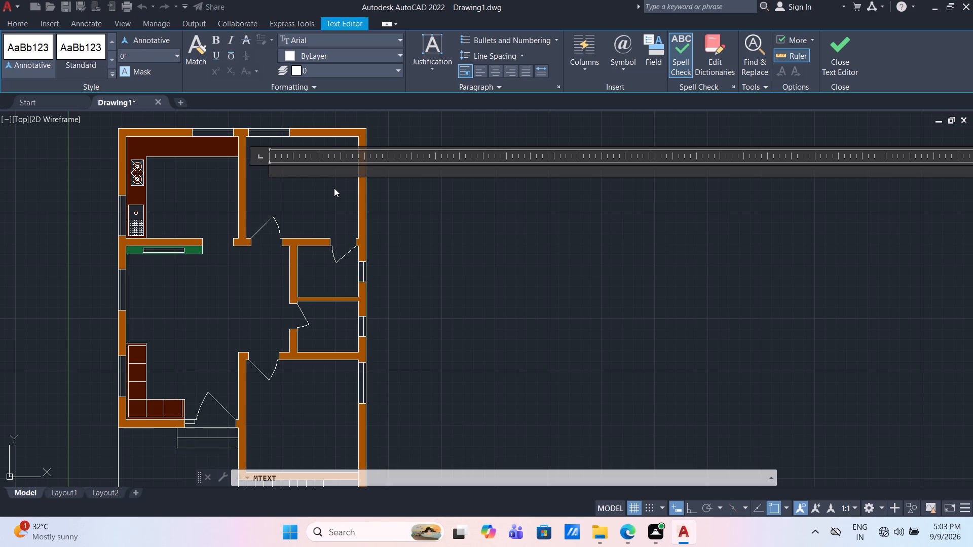
key(b)
key(BackSpace)
text(BED ROOMN)
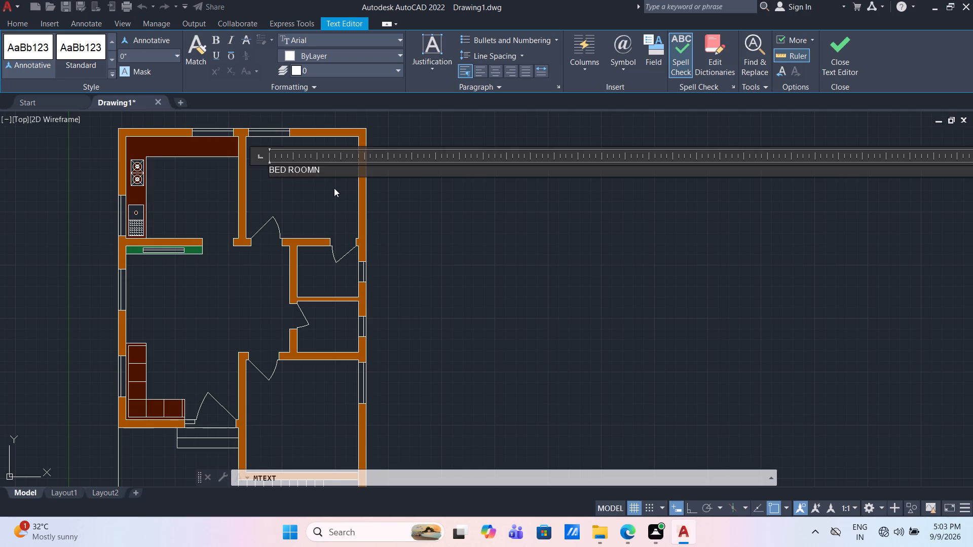
key(BackSpace)
Add a second line with the room size, 11' X 10, under BED ROOM.
key(Return)
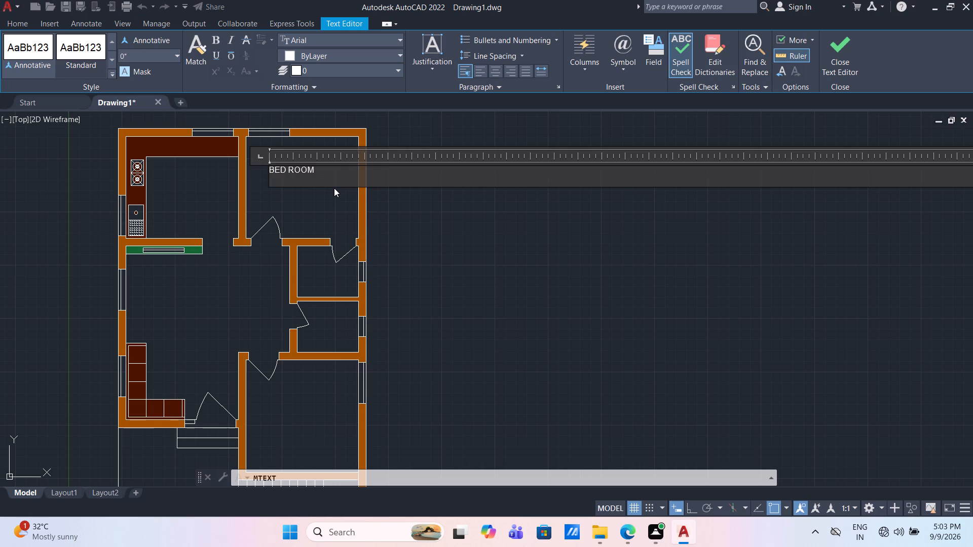
text(11)
key(comma)
key(space)
text(X)
key(space)
key(BackSpace)
key(BackSpace)
key(BackSpace)
key(BackSpace)
key(apostrophe)
key(space)
text(X)
key(space)
text(10,)
Set the text height of both lines of the bedroom label to 6" and finish the text.
click(130, 57)
text(6")
key(Return)
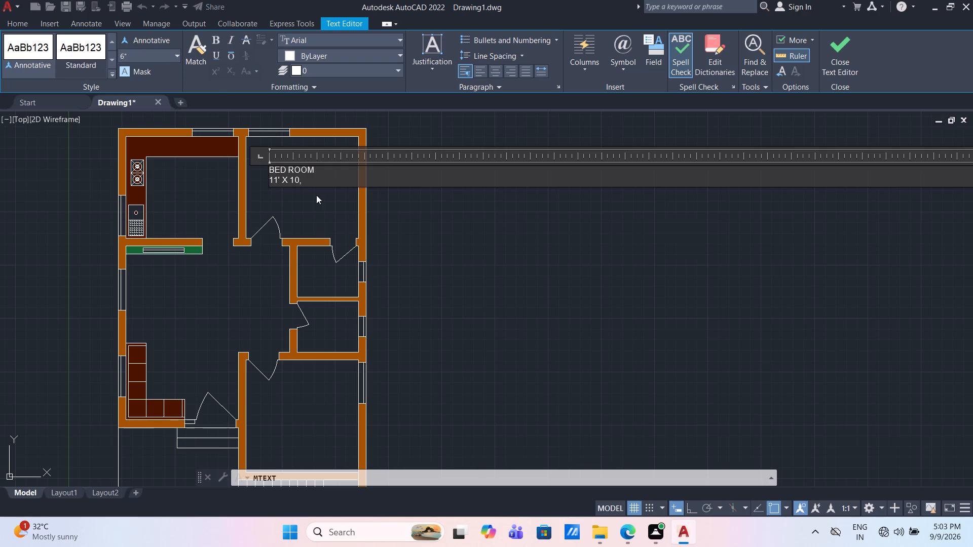
drag(310, 184, 267, 169)
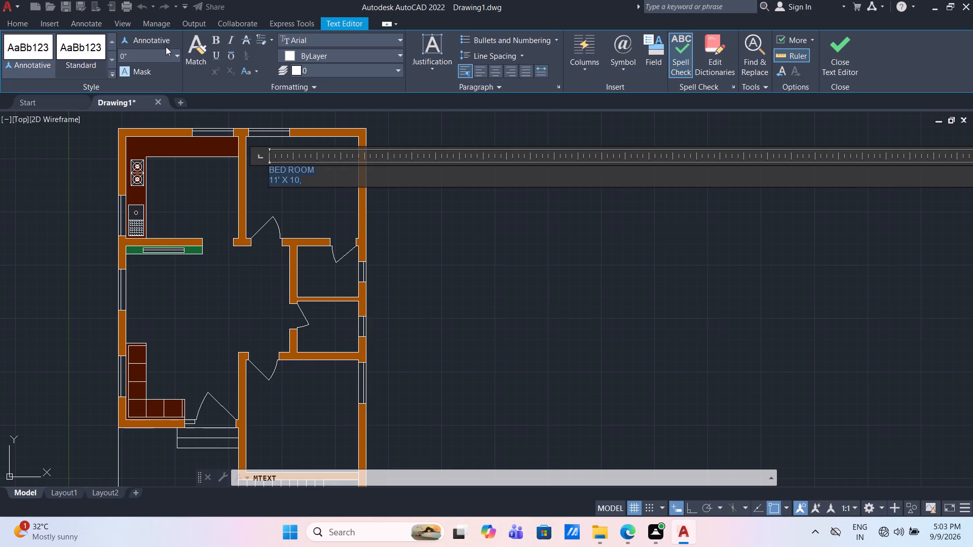
click(159, 57)
text(6")
key(Return)
click(191, 190)
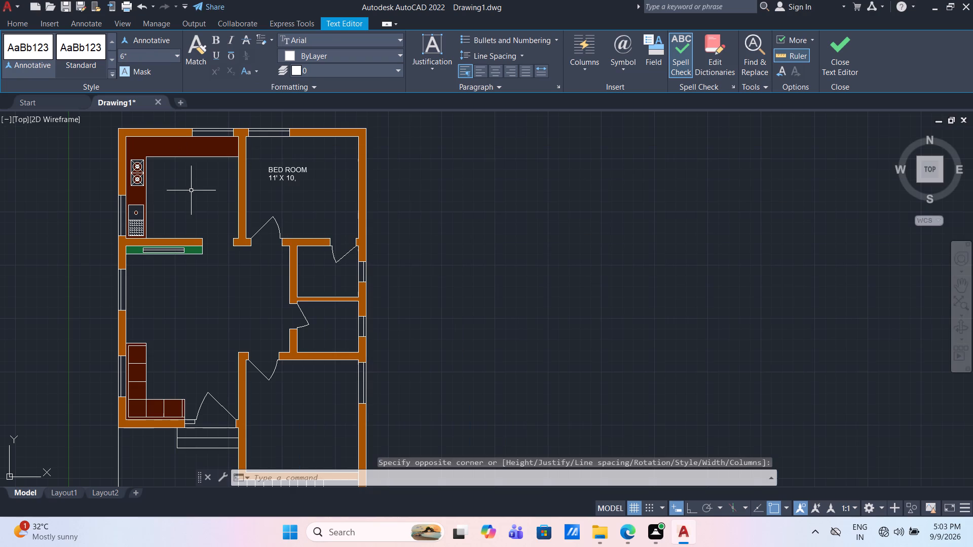
Correct the bedroom label's size line to 11' X 10' and indent it by two spaces under BED ROOM.
scroll(306, 182, up, 2)
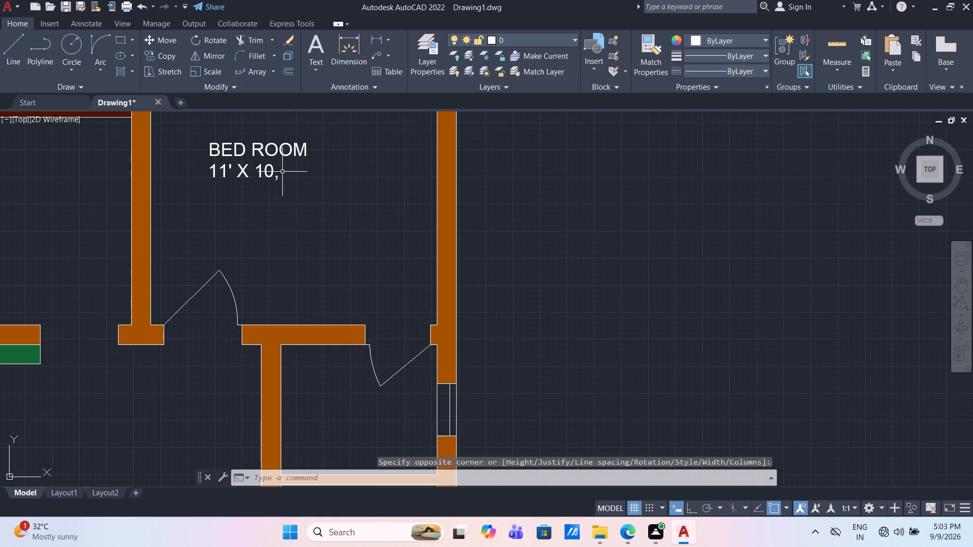
click(271, 173)
double_click(271, 173)
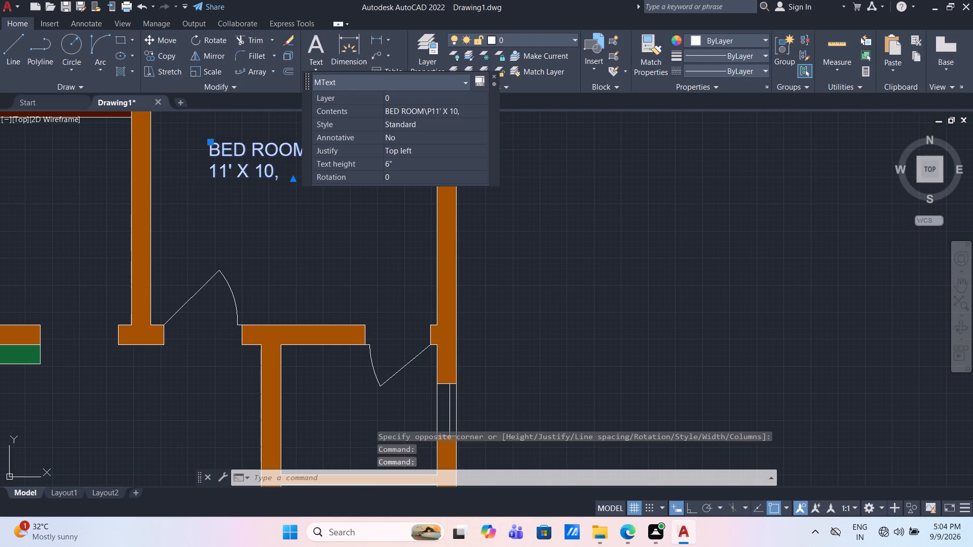
click(282, 174)
key(BackSpace)
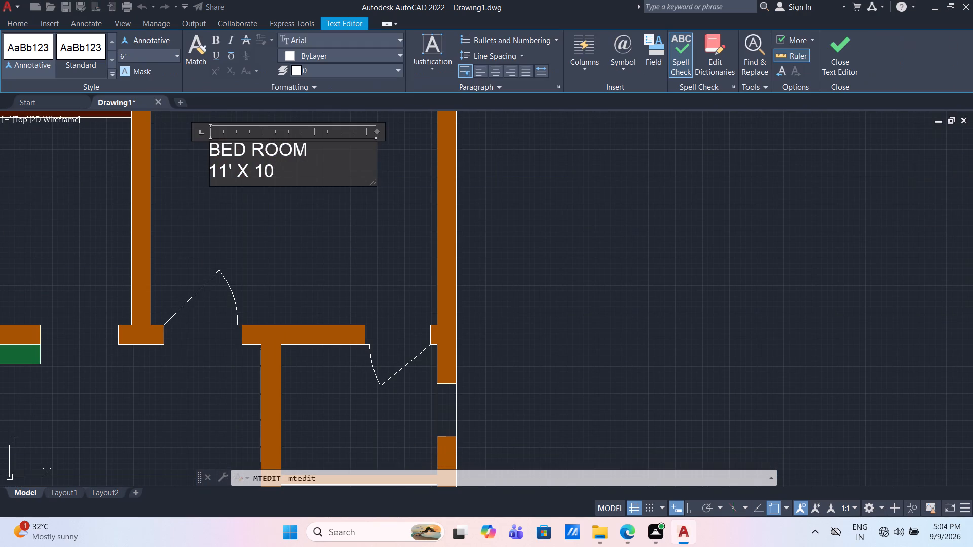
key(apostrophe)
click(212, 170)
key(space)
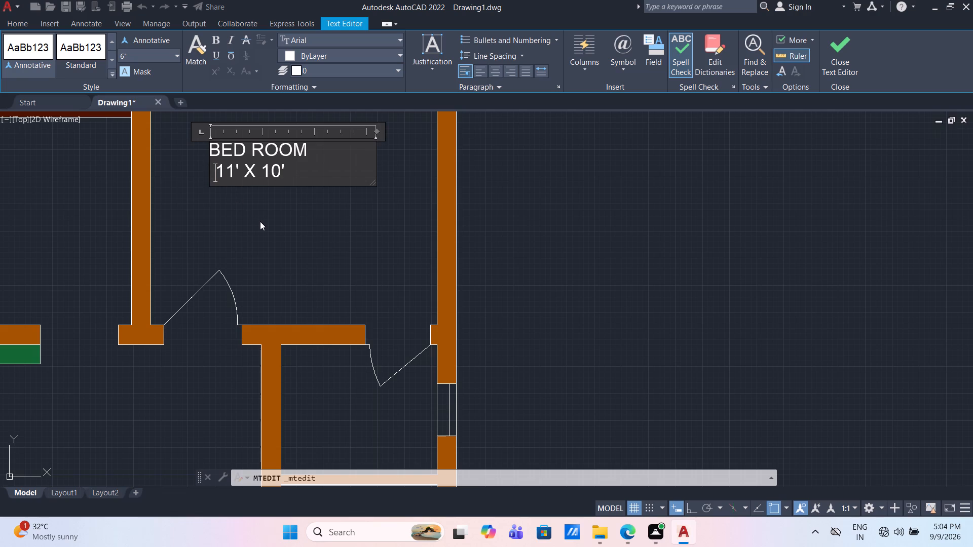
key(space)
click(282, 232)
Copy the bedroom label into the kitchen, the living room, the open area beside the stairs and the southern bedroom.
scroll(282, 232, down, 2)
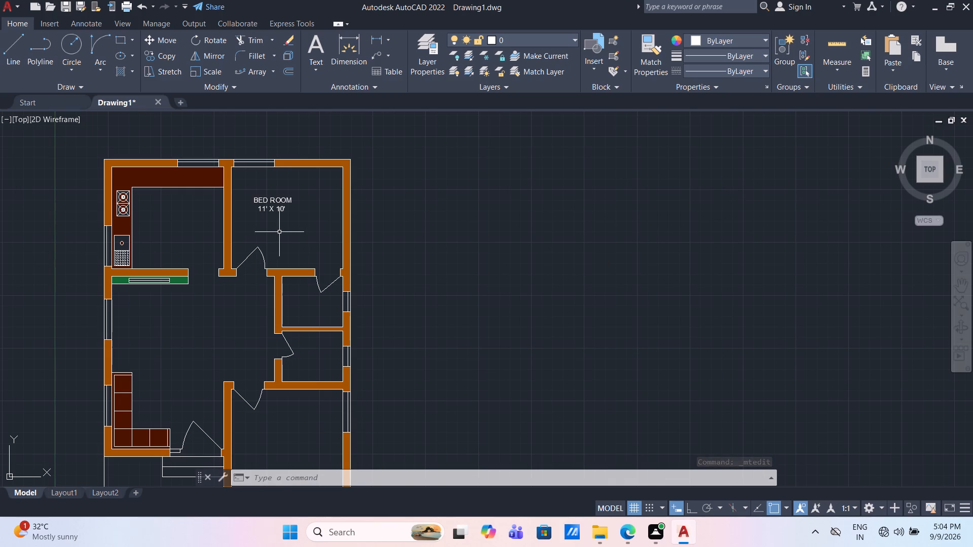
click(274, 201)
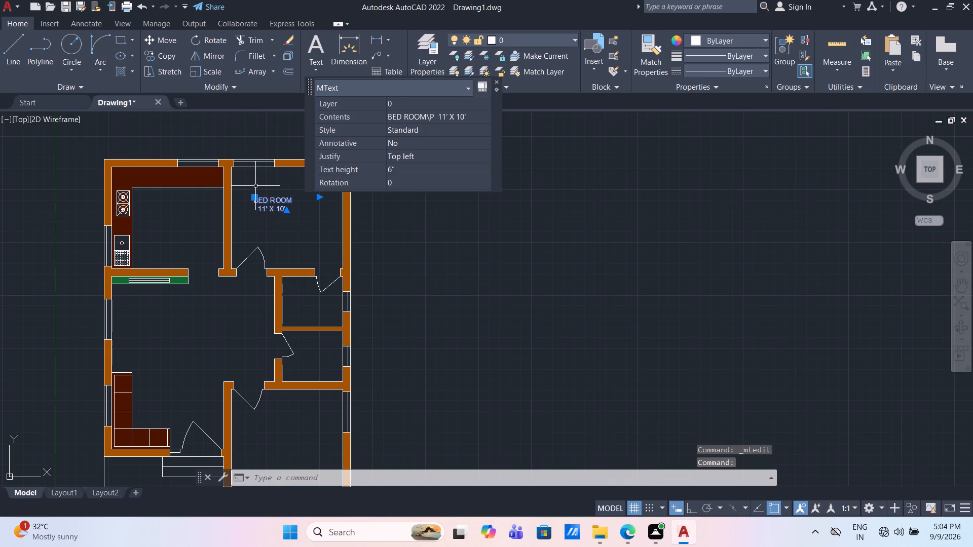
text(CO)
key(Return)
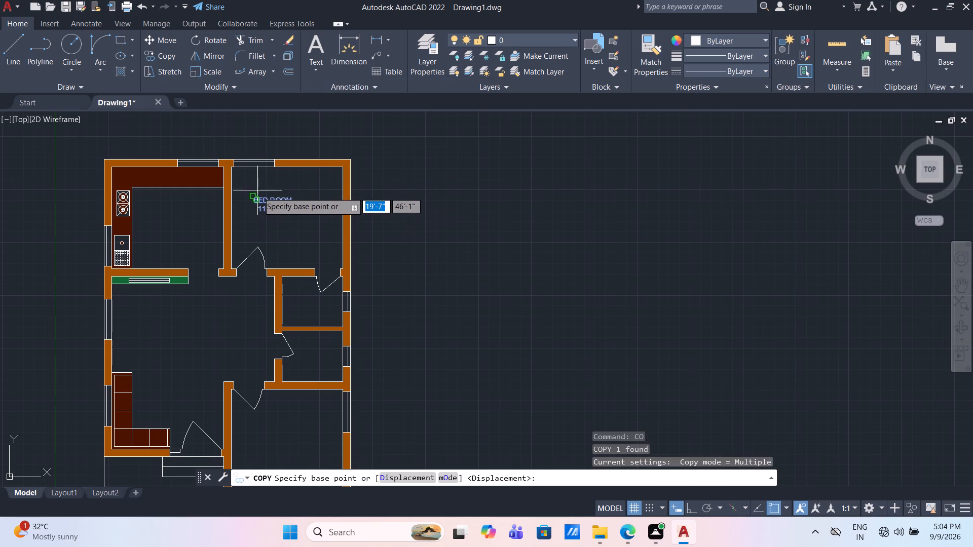
click(258, 201)
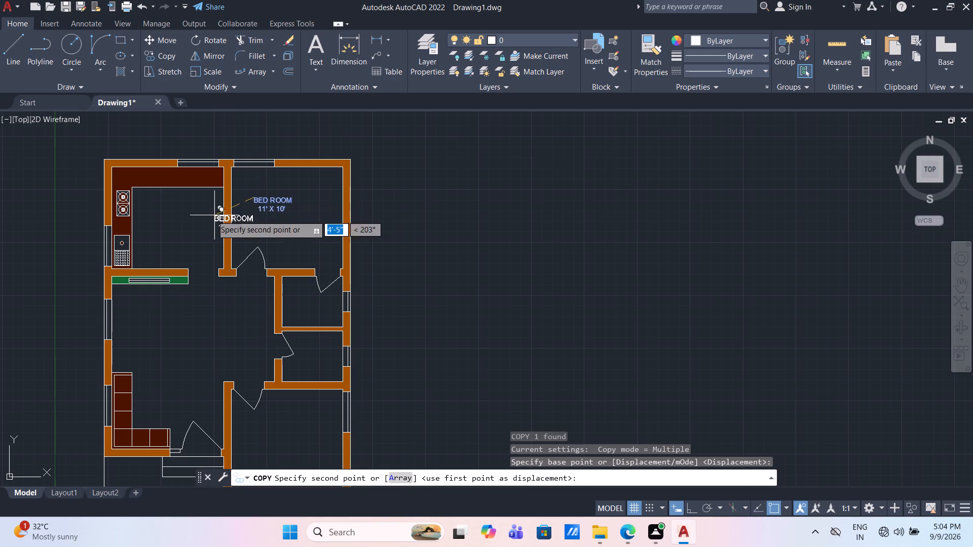
click(154, 210)
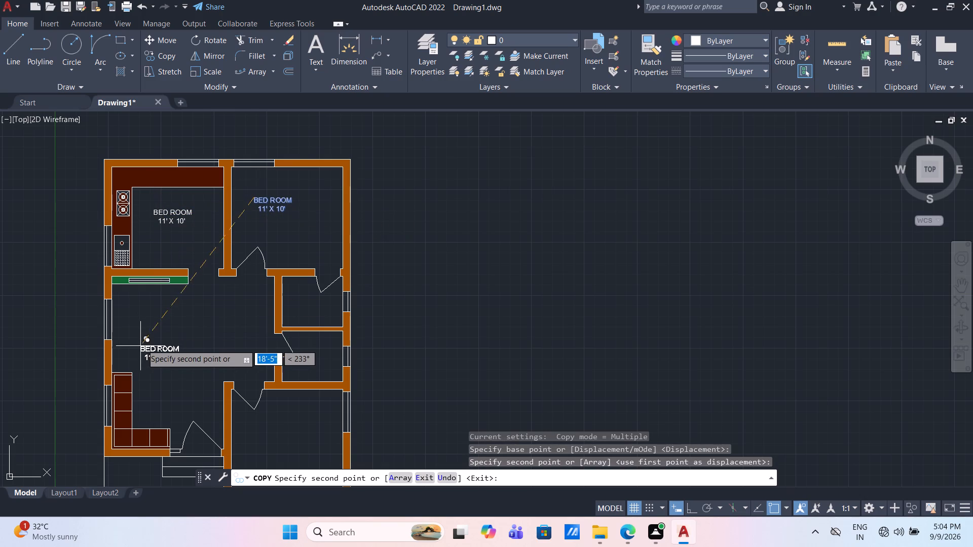
click(162, 324)
middle_drag(171, 394, 180, 252)
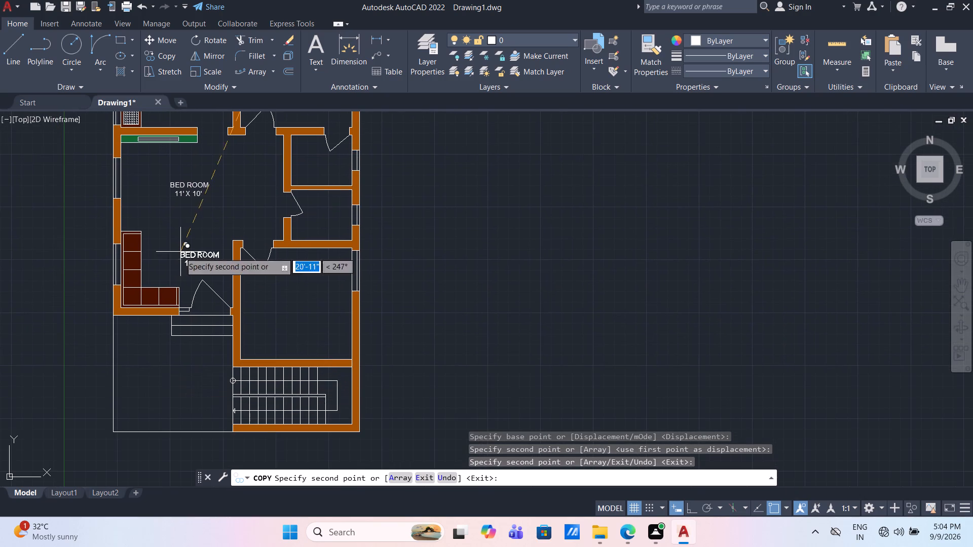
click(154, 374)
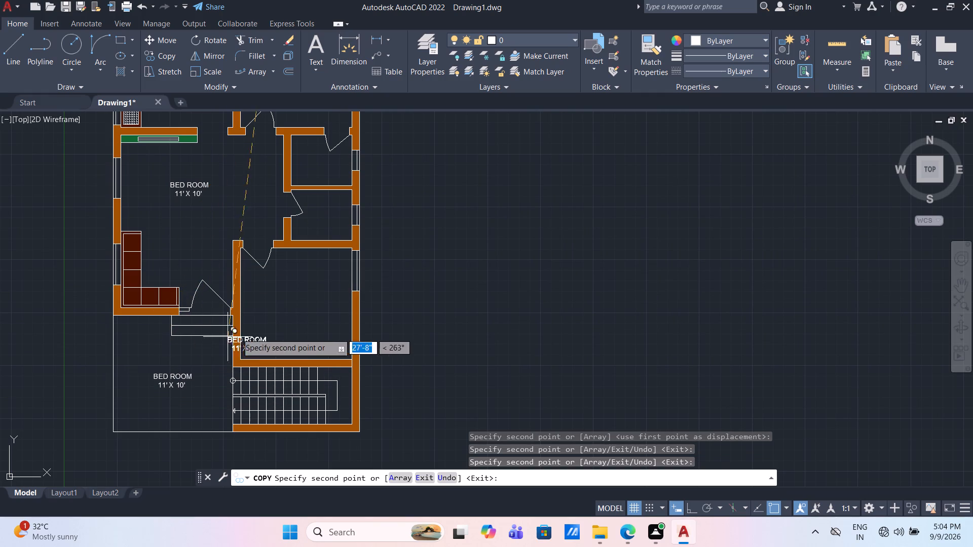
click(283, 303)
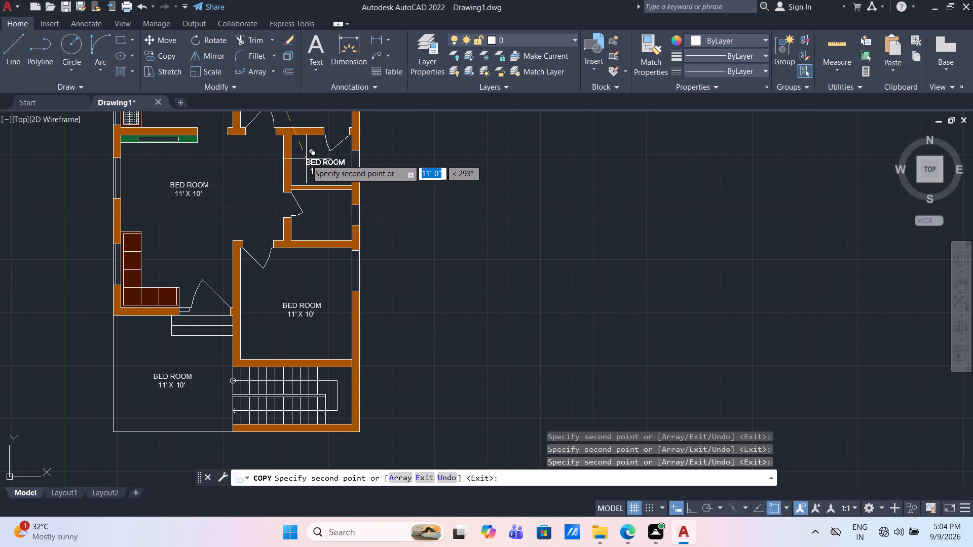
Place further copies of the label in the two small rooms between the bedrooms, lower room first.
scroll(307, 207, up, 2)
click(306, 207)
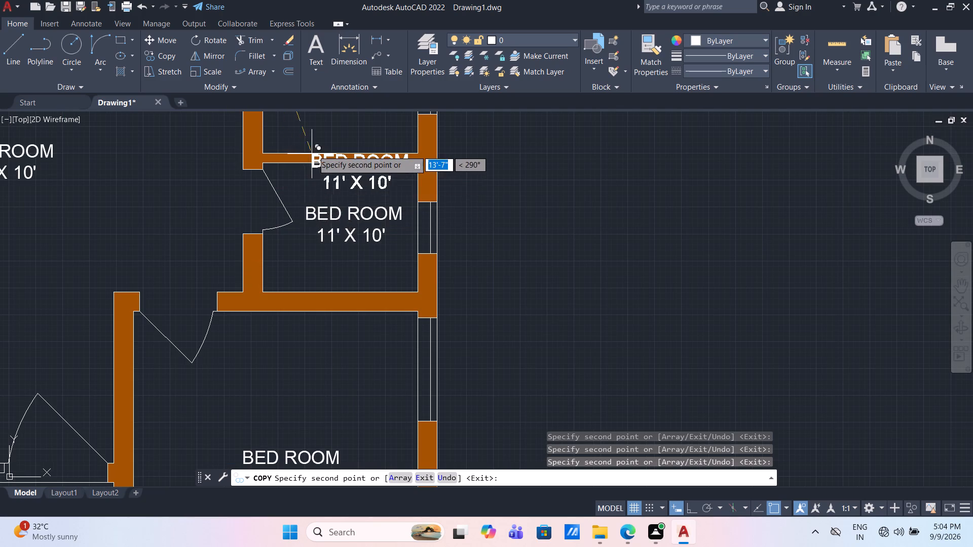
scroll(313, 147, down, 2)
middle_drag(307, 128, 297, 224)
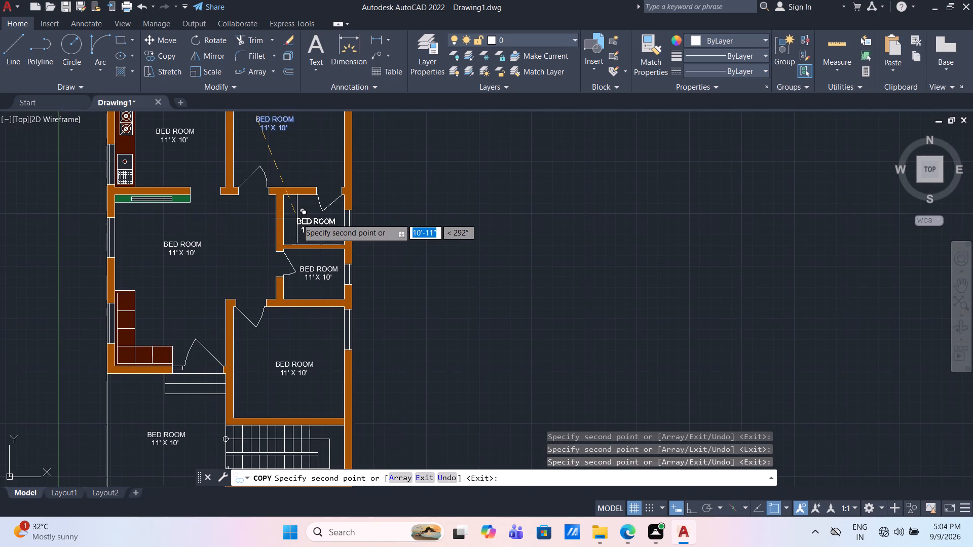
click(295, 218)
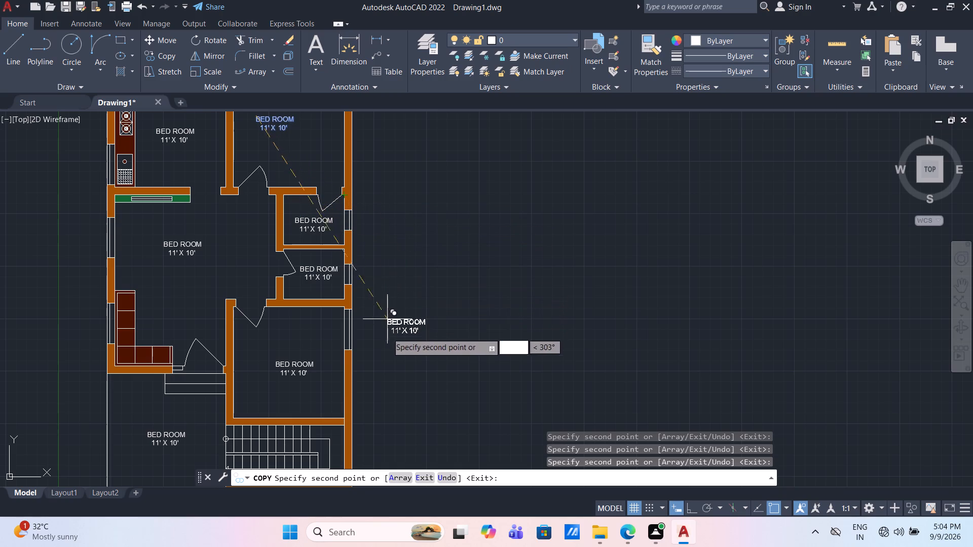
Place one more copy of the label just outside the southern bedroom's east window and finish copying.
middle_drag(389, 346, 350, 194)
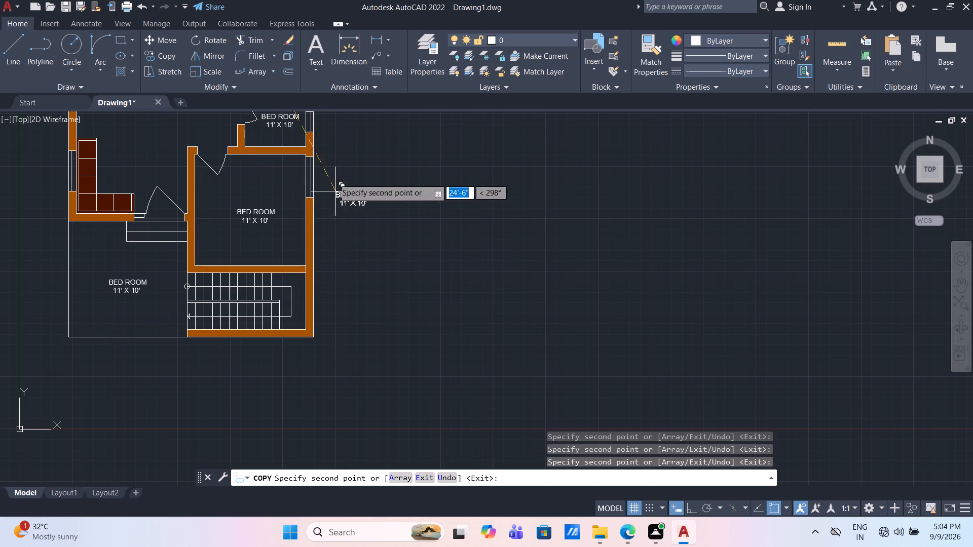
middle_drag(333, 178, 334, 245)
scroll(332, 247, up, 2)
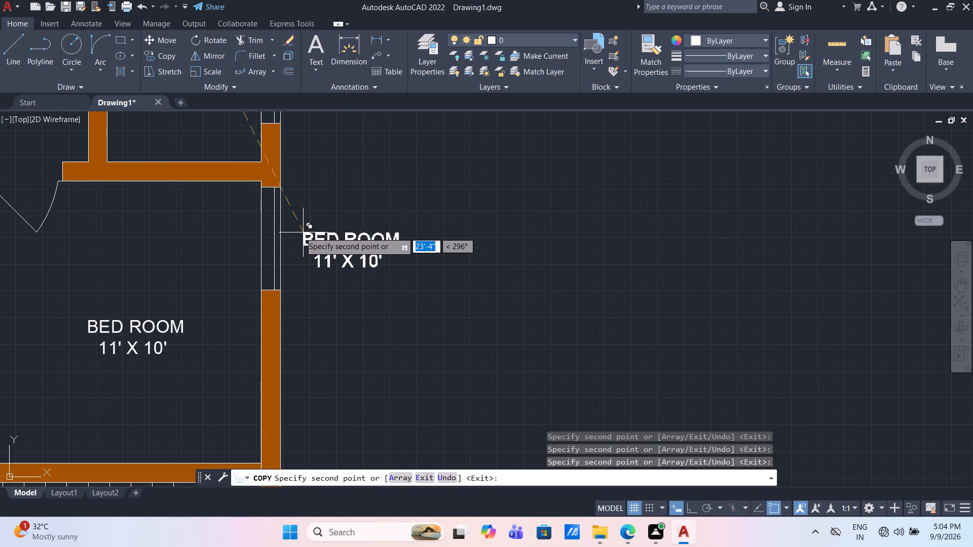
click(296, 229)
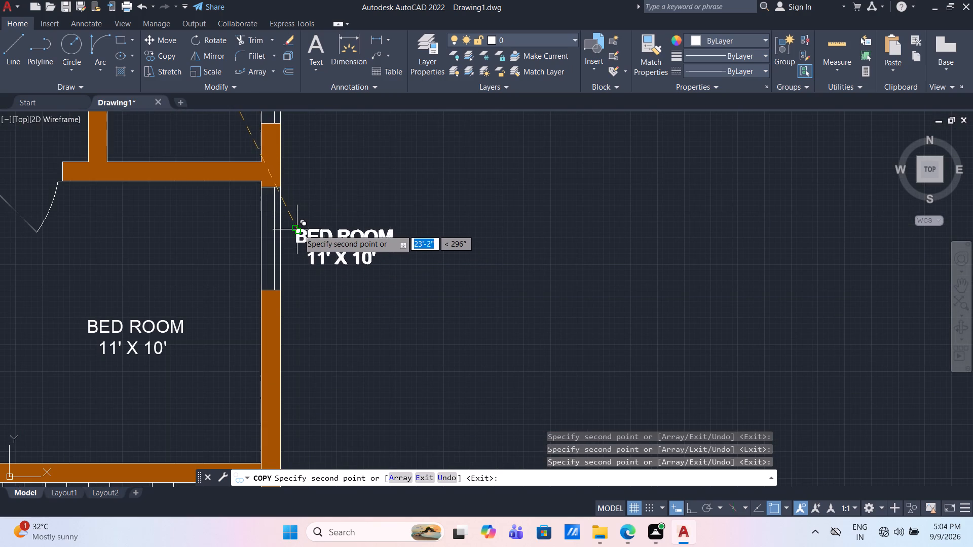
key(Escape)
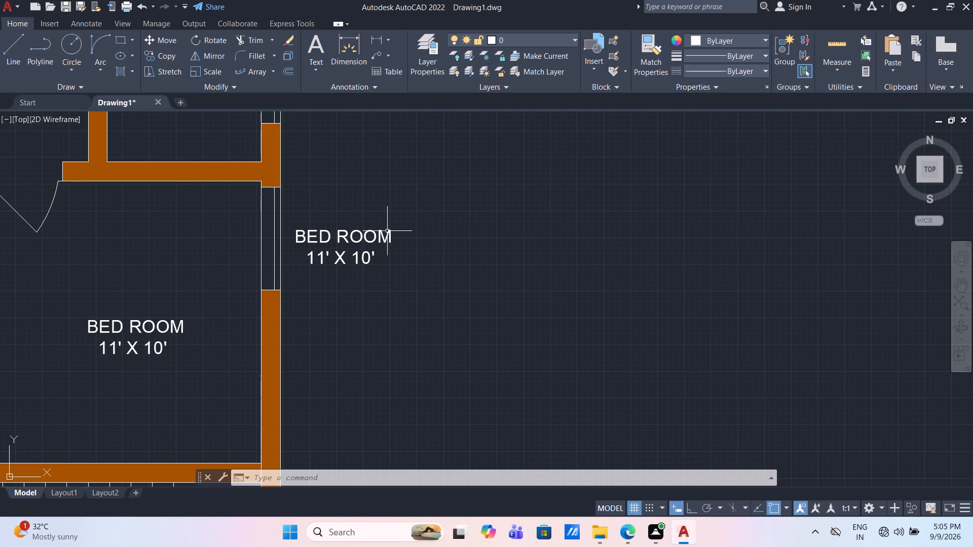
Replace the whole text of the label outside the southern bedroom's east window with W.
double_click(361, 237)
click(397, 257)
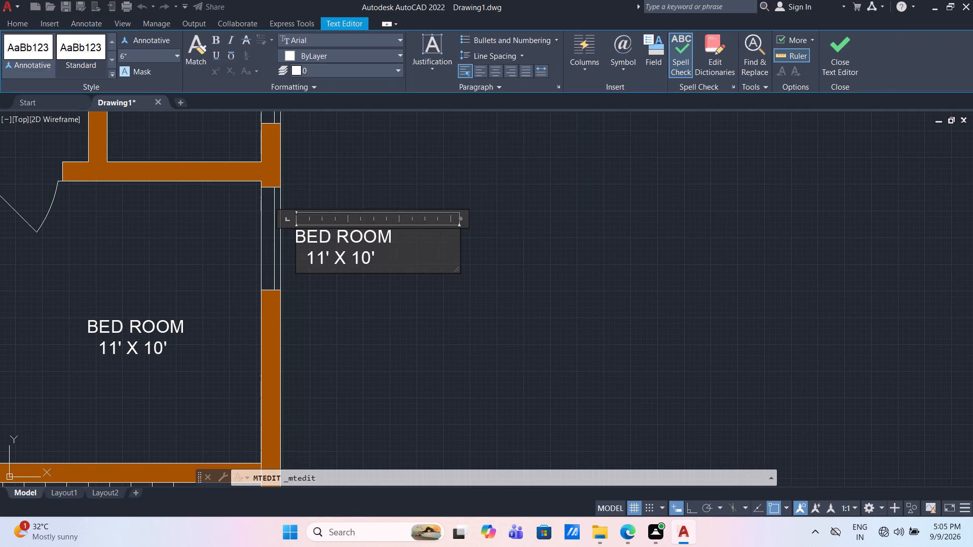
key(BackSpace)
key(BackSpace)
key(BackSpace)
key(BackSpace)
key(BackSpace)
key(BackSpace)
key(BackSpace)
key(BackSpace)
key(BackSpace)
key(BackSpace)
key(BackSpace)
key(BackSpace)
key(BackSpace)
key(BackSpace)
key(BackSpace)
key(BackSpace)
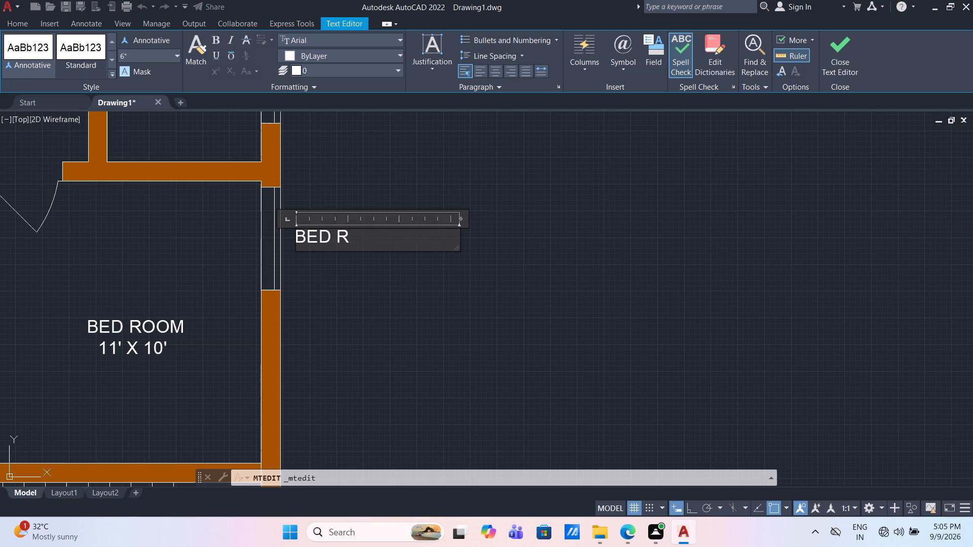
key(BackSpace)
key(BackSpace)
key(BackSpace)
key(BackSpace)
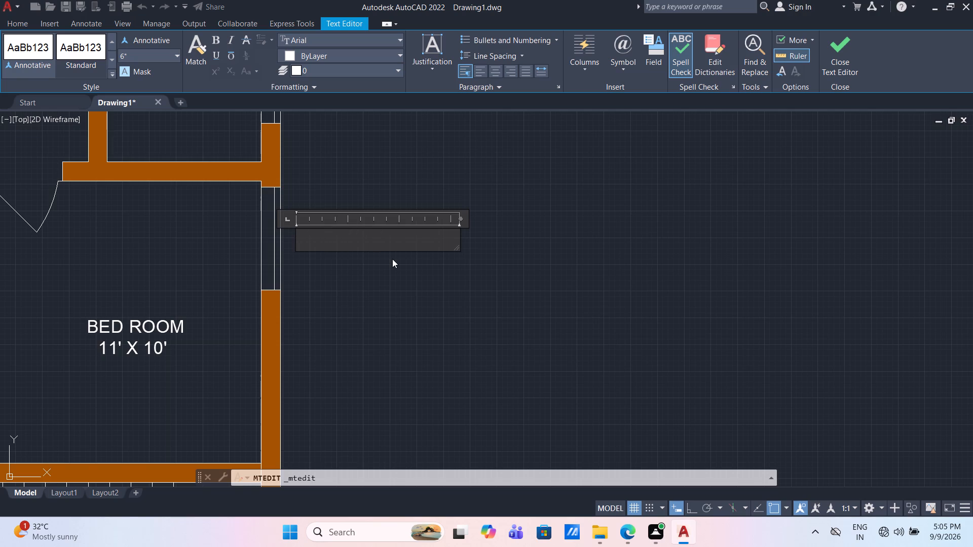
key(w)
click(325, 306)
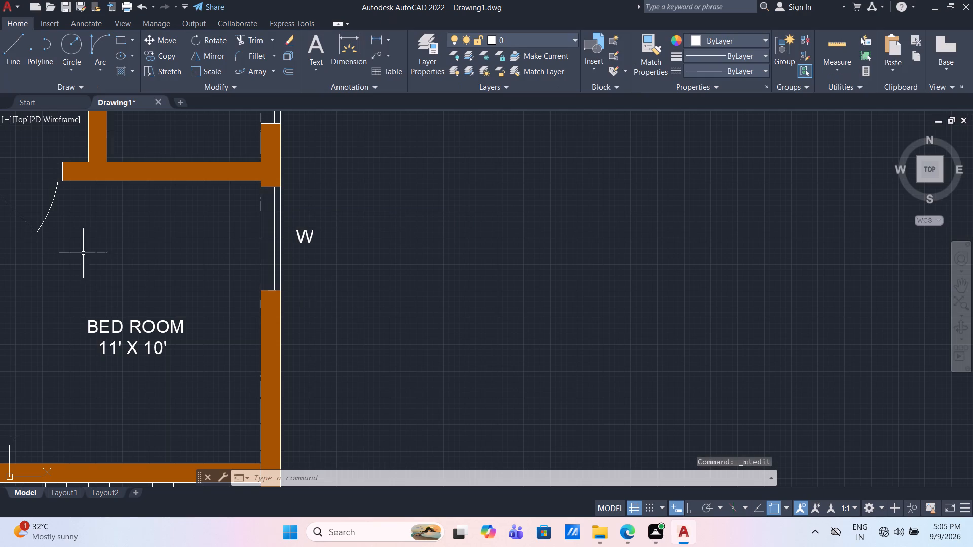
Draw a 6' by 6' rectangle in the empty space east of the floor plan.
scroll(66, 232, down, 2)
scroll(64, 324, down, 1)
middle_drag(36, 226, 189, 260)
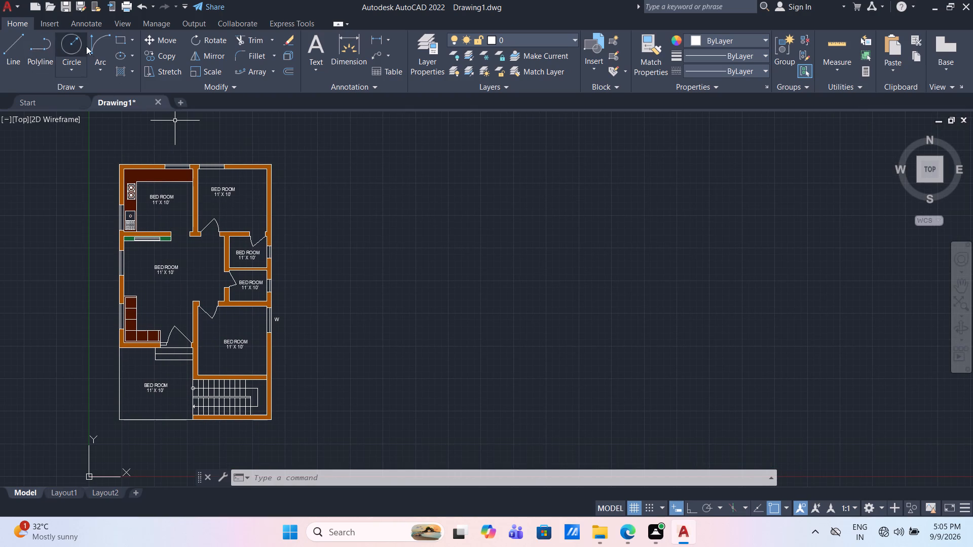
click(121, 37)
click(376, 170)
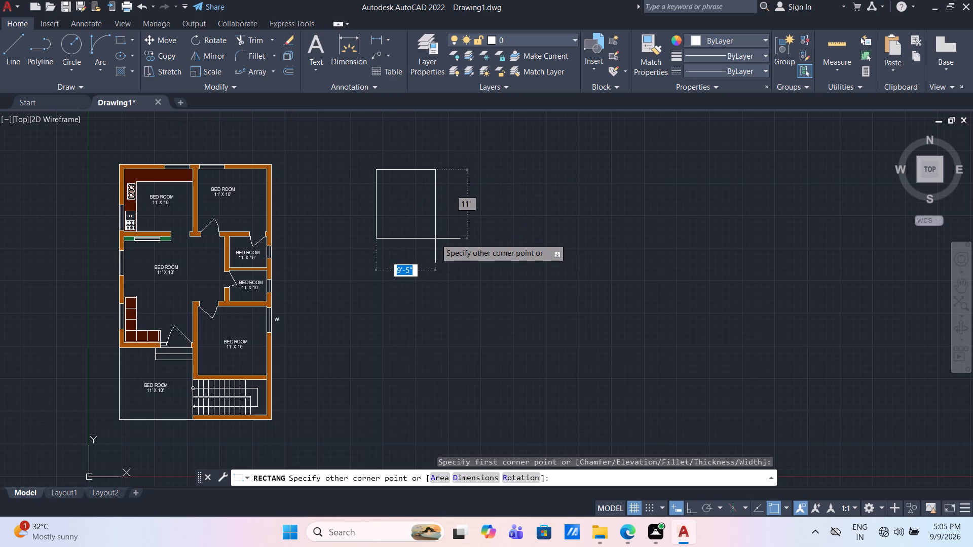
key(6)
key(apostrophe)
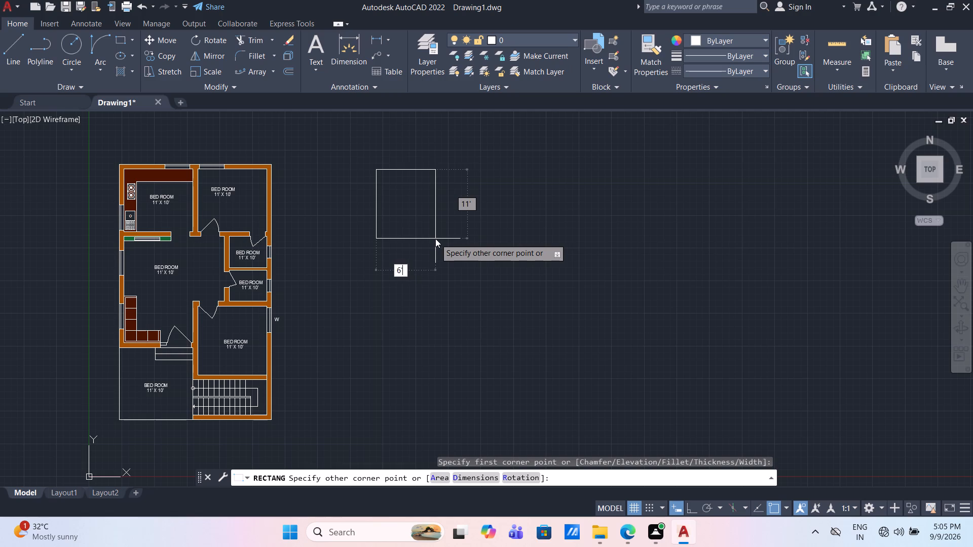
key(Tab)
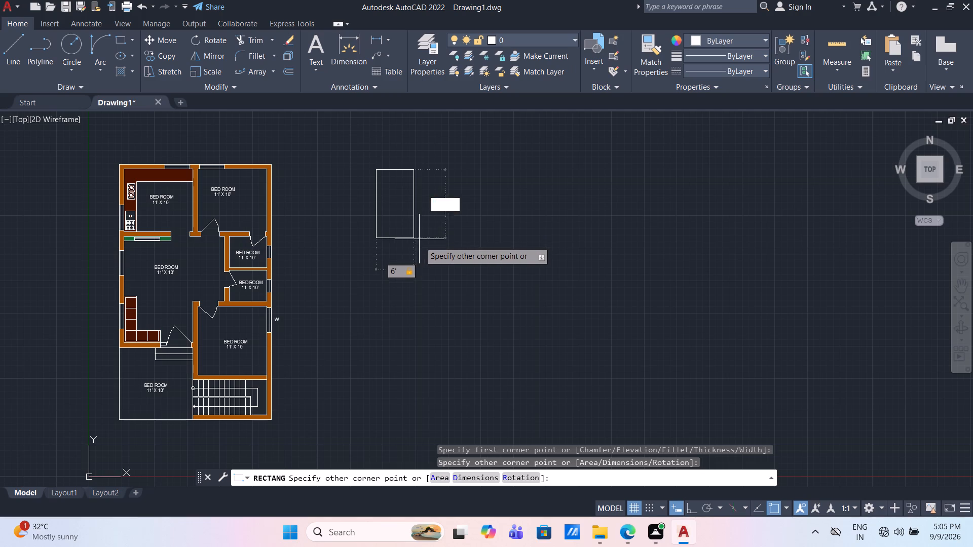
key(6)
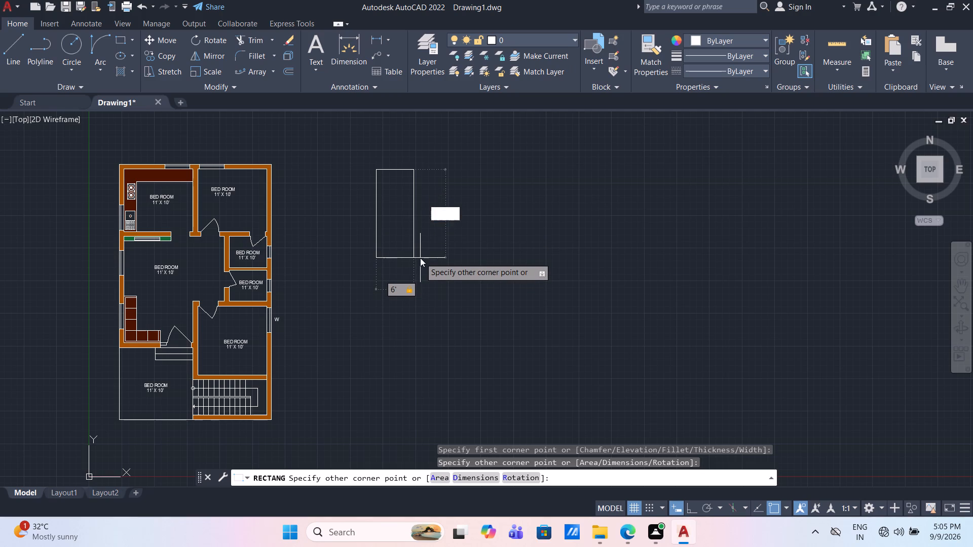
key(apostrophe)
key(Return)
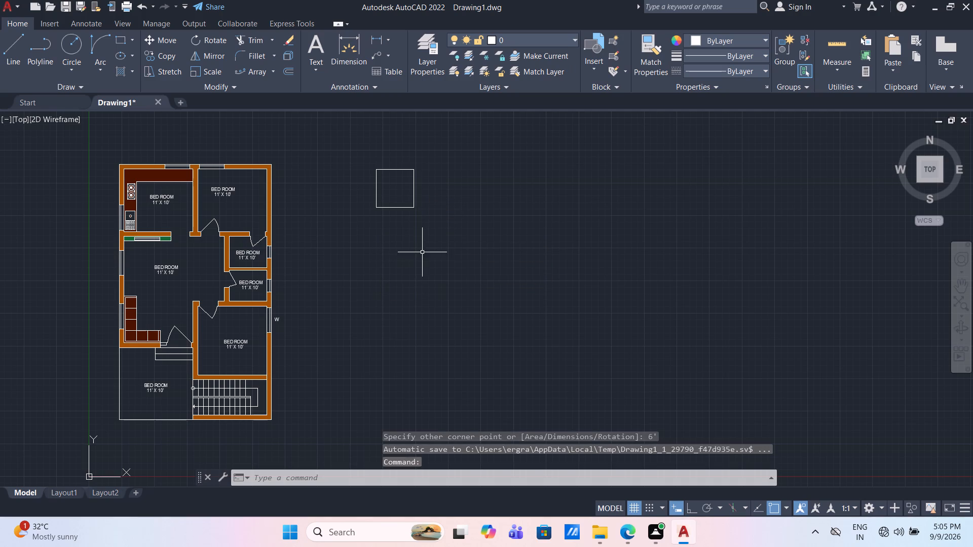
Delete the 6' by 6' square east of the floor plan.
scroll(397, 176, up, 1)
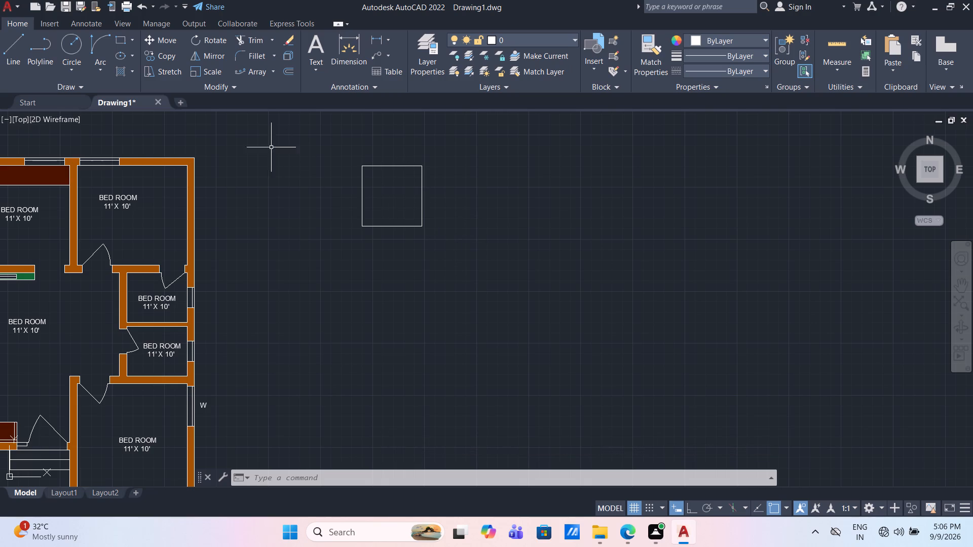
drag(435, 251, 405, 212)
click(340, 130)
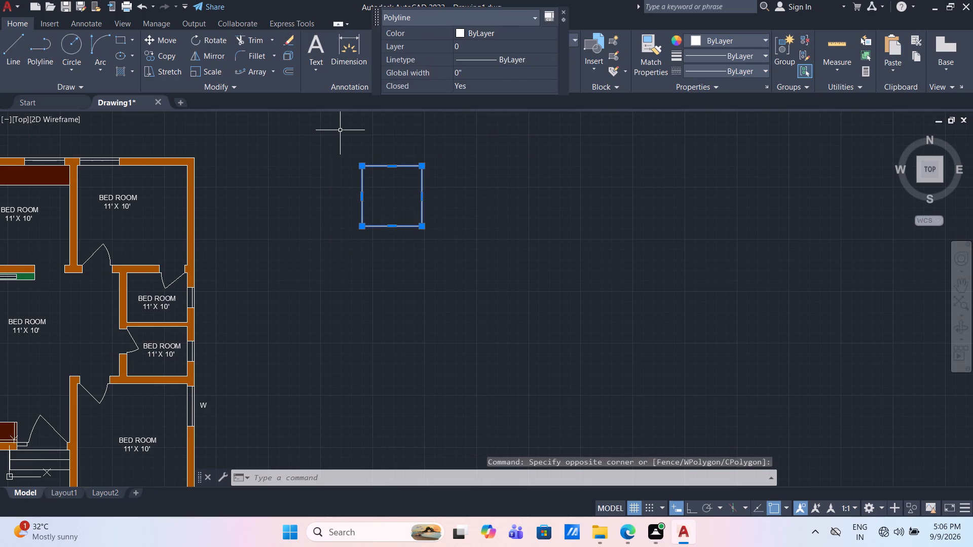
key(Delete)
Draw a rectangle 4' wide and 6' high in the empty space east of the floor plan.
click(124, 37)
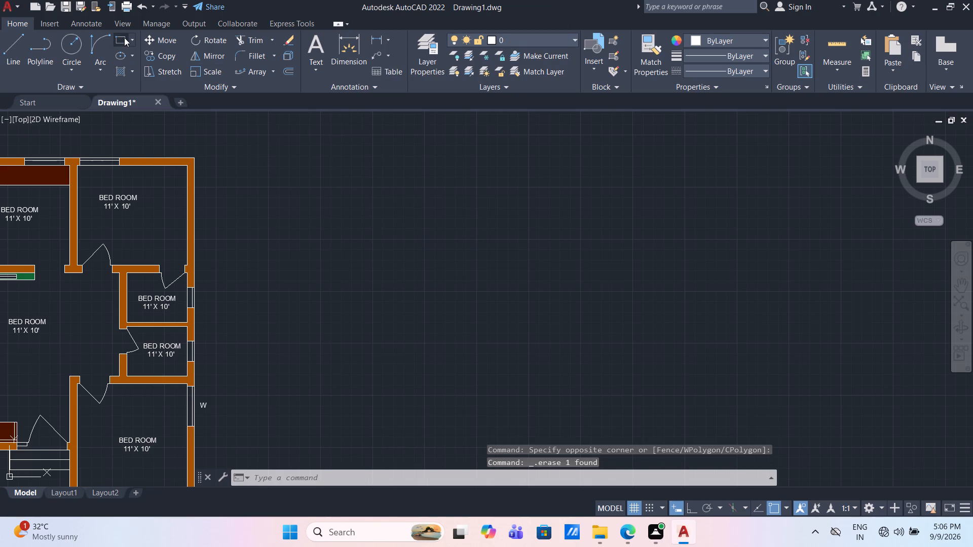
drag(352, 176, 365, 181)
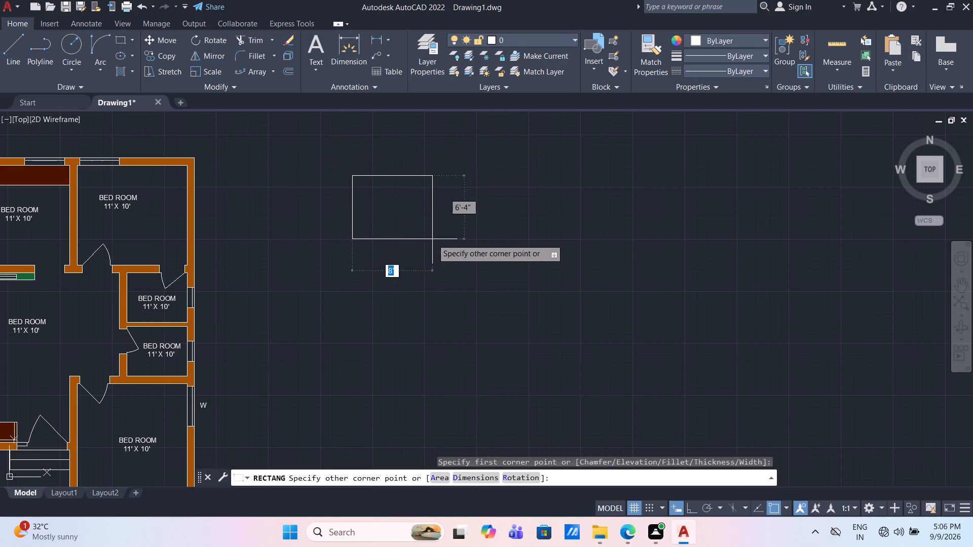
text(4')
key(Tab)
text(6')
key(Return)
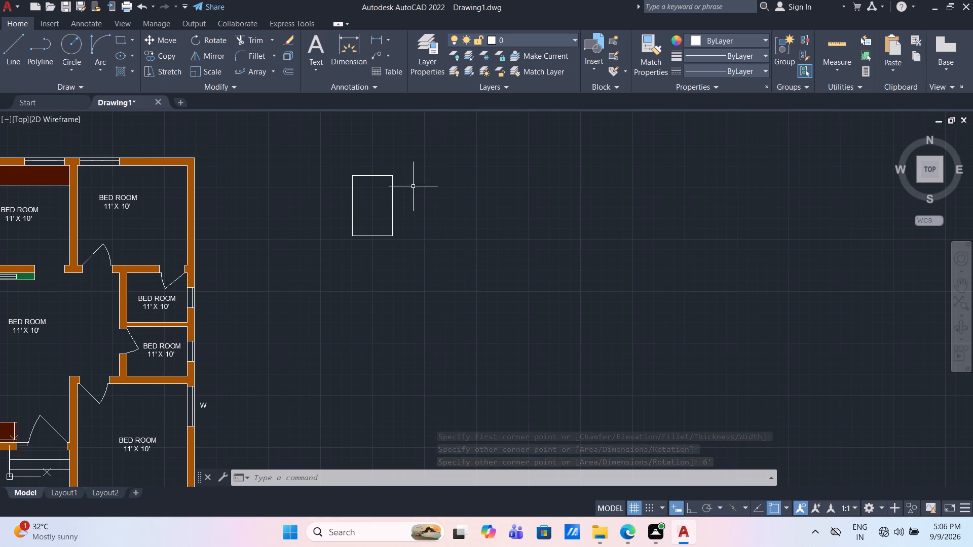
Offset the 4' by 6' rectangle inward by 2".
scroll(394, 201, up, 1)
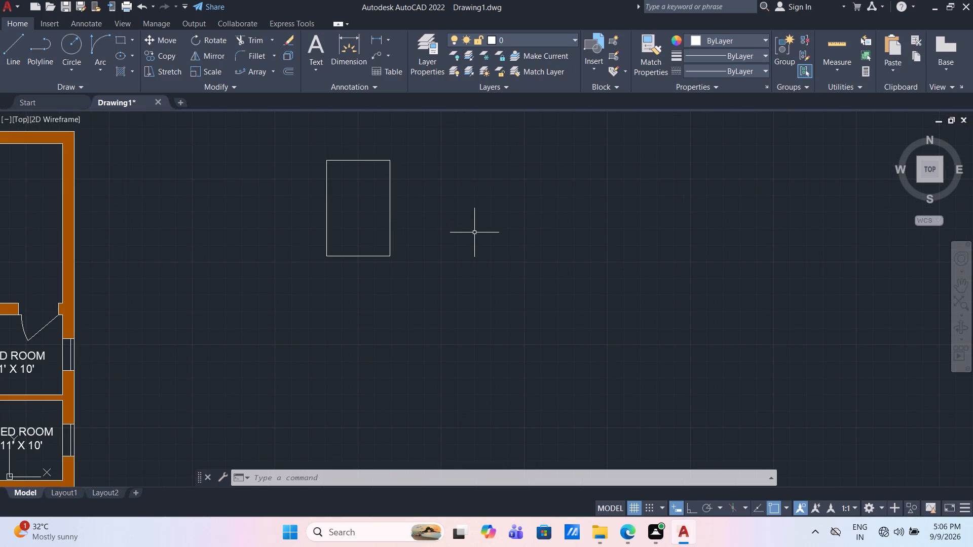
key(o)
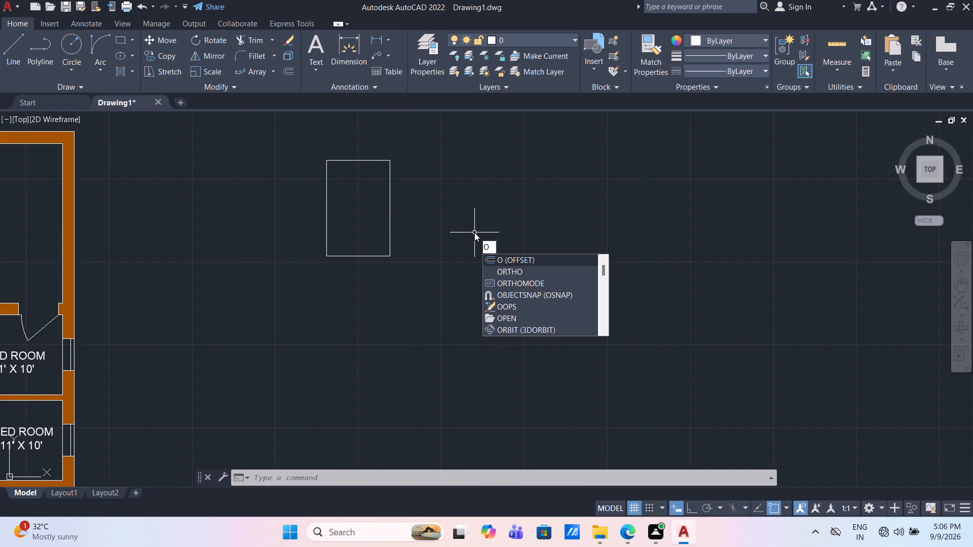
key(Return)
key(Return)
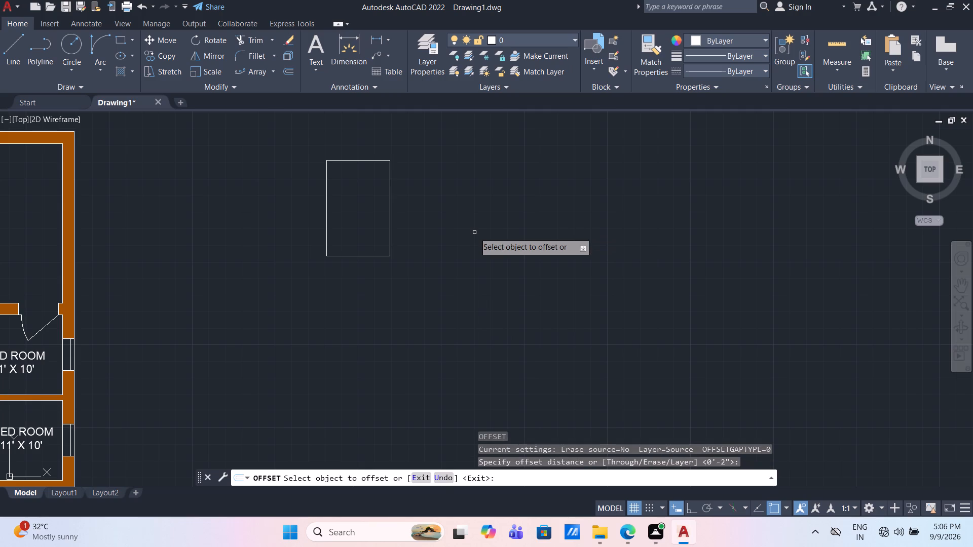
click(371, 256)
click(375, 237)
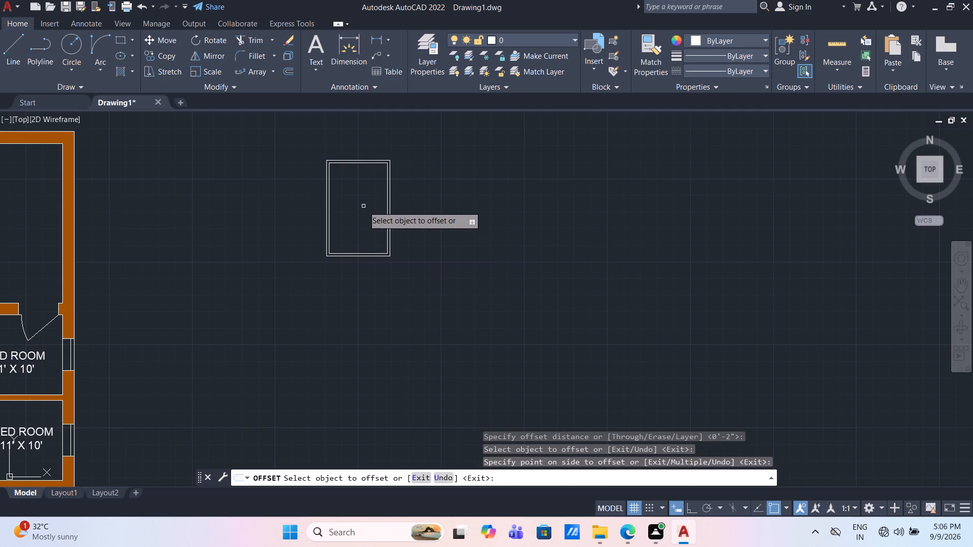
scroll(360, 179, up, 2)
middle_drag(360, 179, 349, 252)
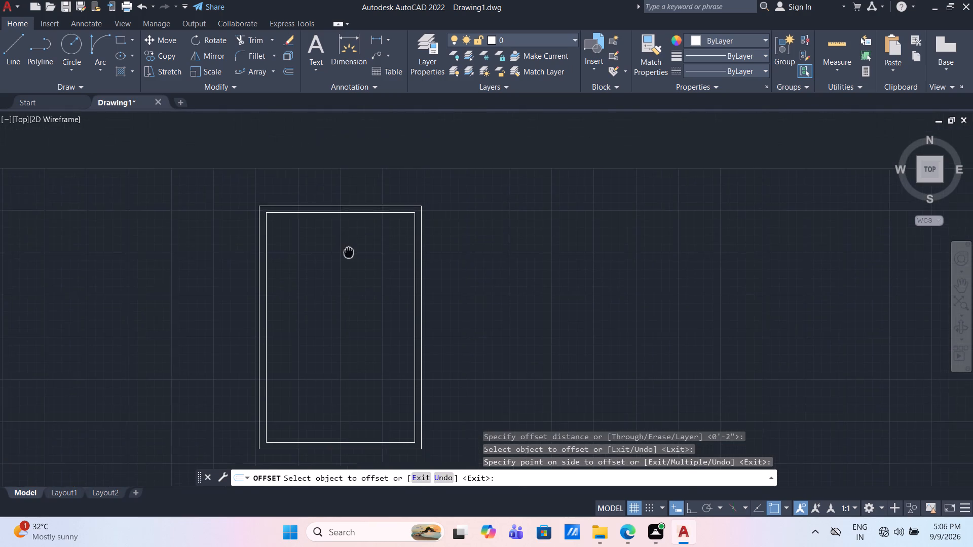
middle_drag(349, 252, 346, 253)
scroll(404, 286, down, 1)
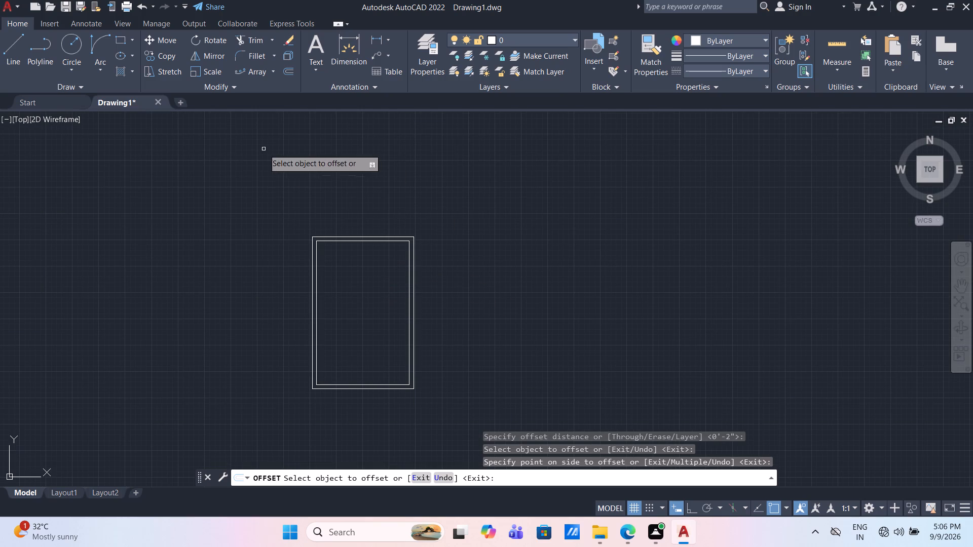
key(Escape)
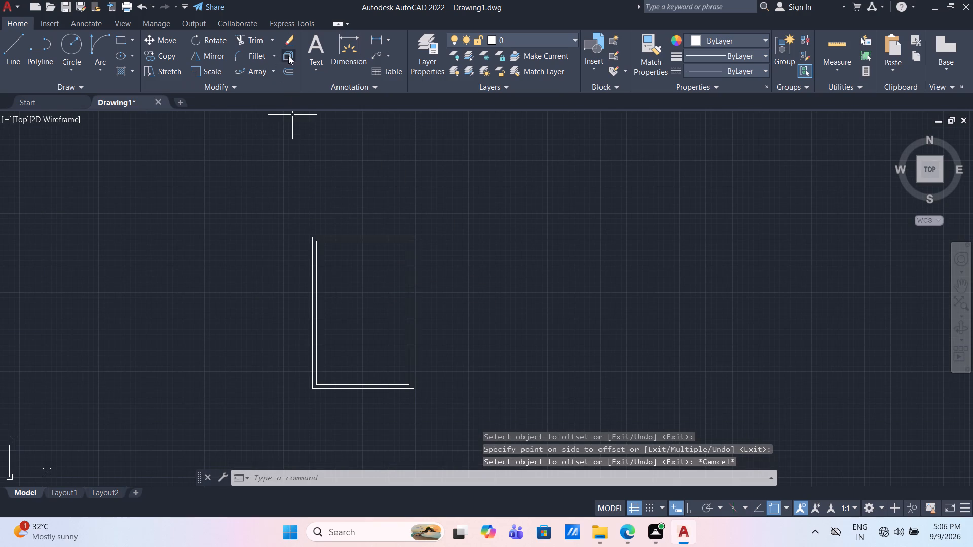
Explode the inner rectangle into separate lines.
click(288, 56)
click(361, 243)
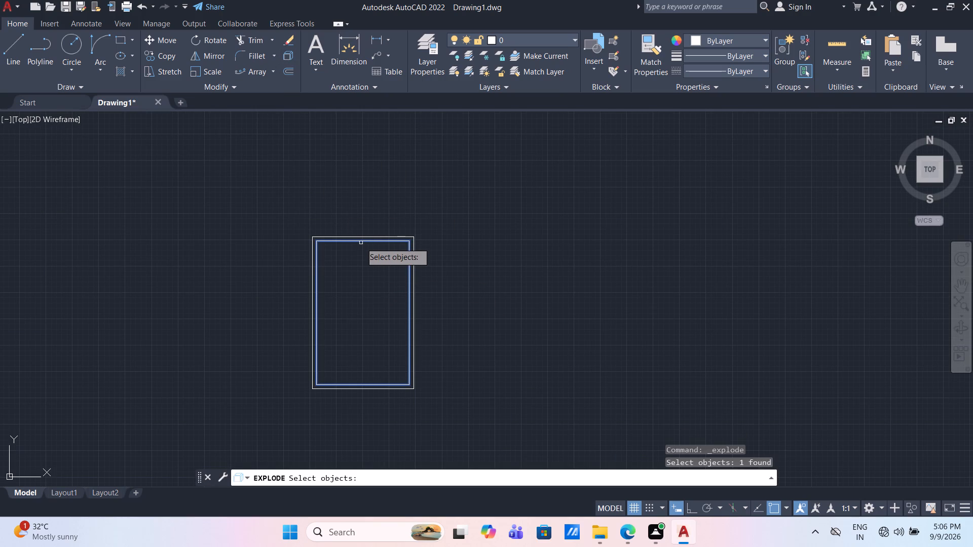
key(Return)
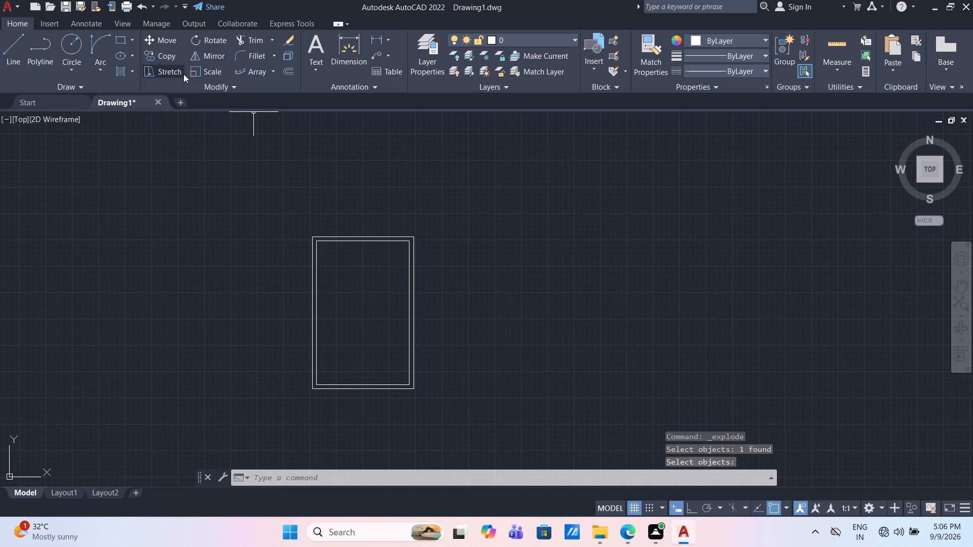
click(120, 37)
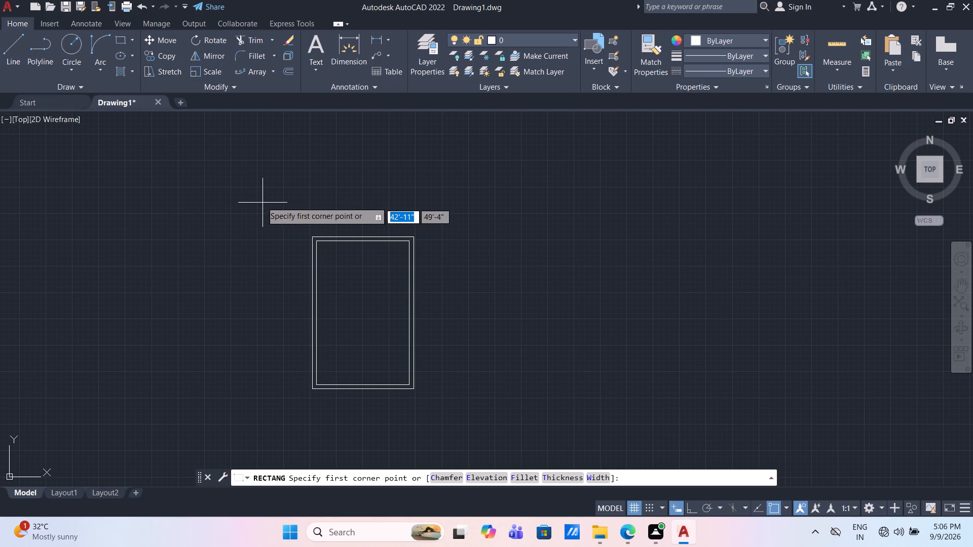
key(Escape)
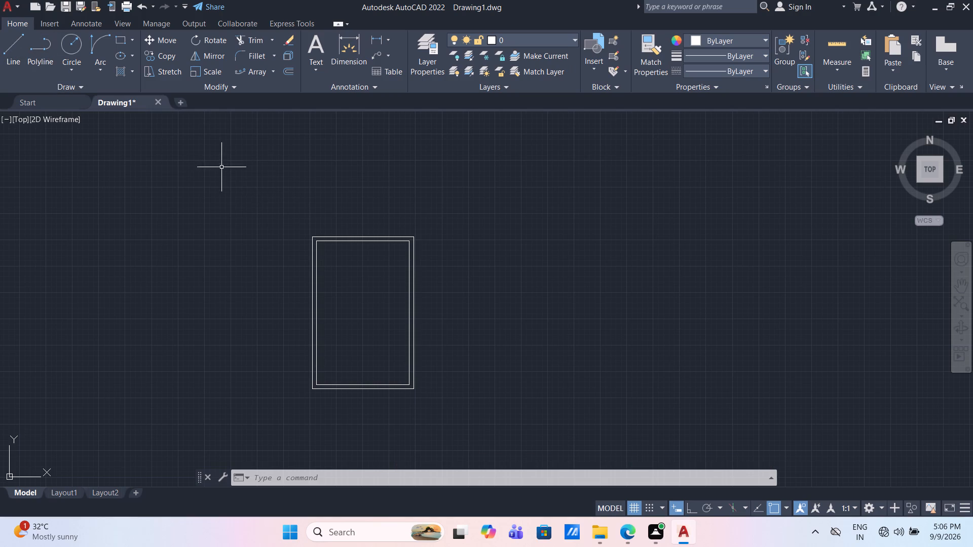
Offset the inner rectangle's top line downward by 1'6".
middle_drag(244, 186, 208, 139)
scroll(241, 184, up, 1)
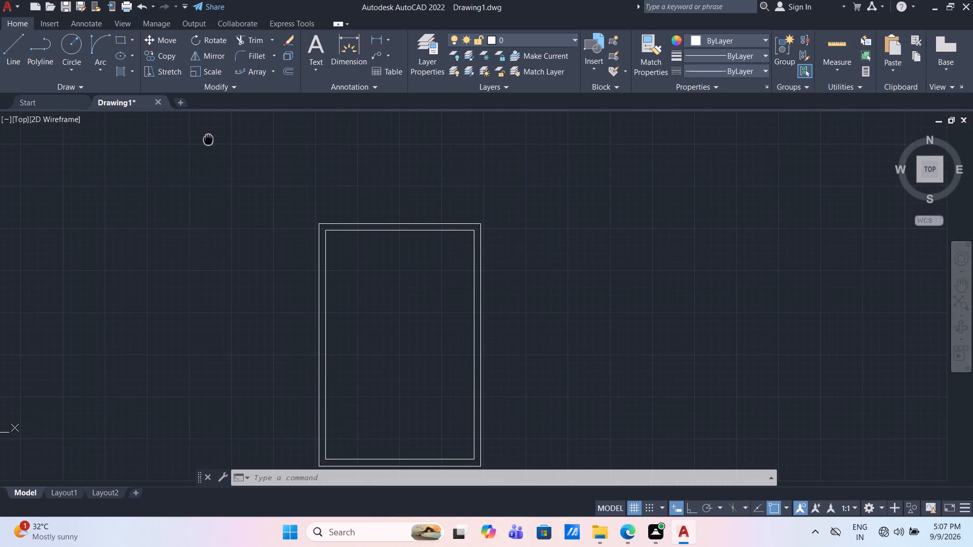
middle_drag(232, 230, 196, 172)
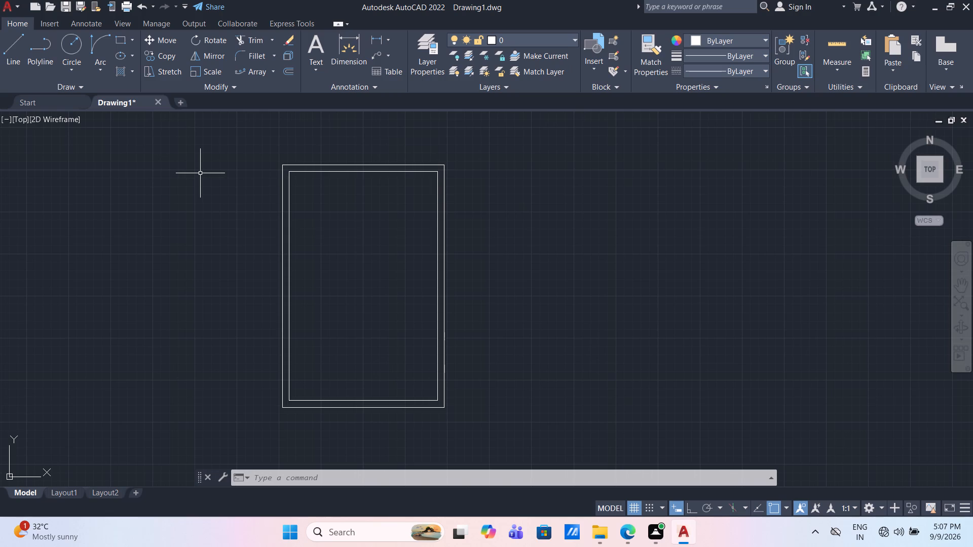
key(o)
key(Return)
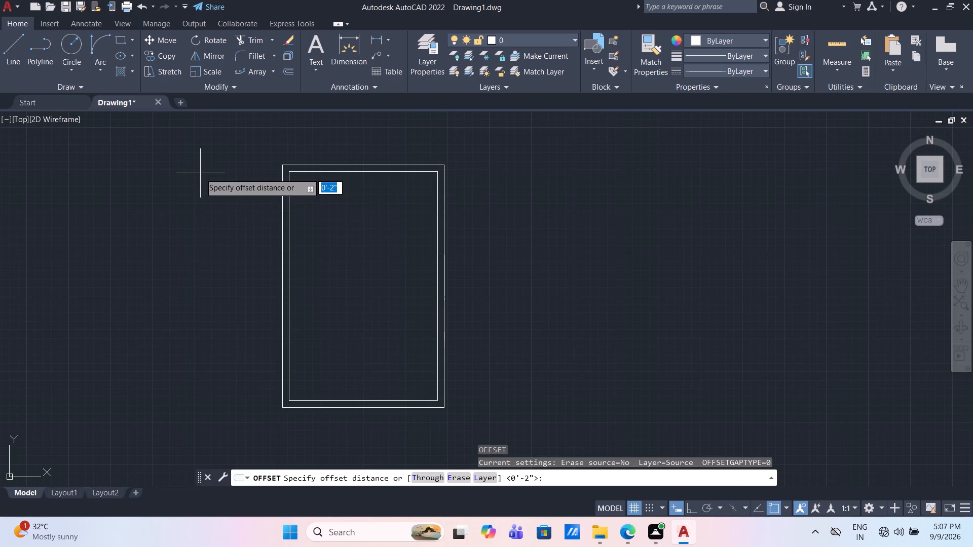
key(1)
key(apostrophe)
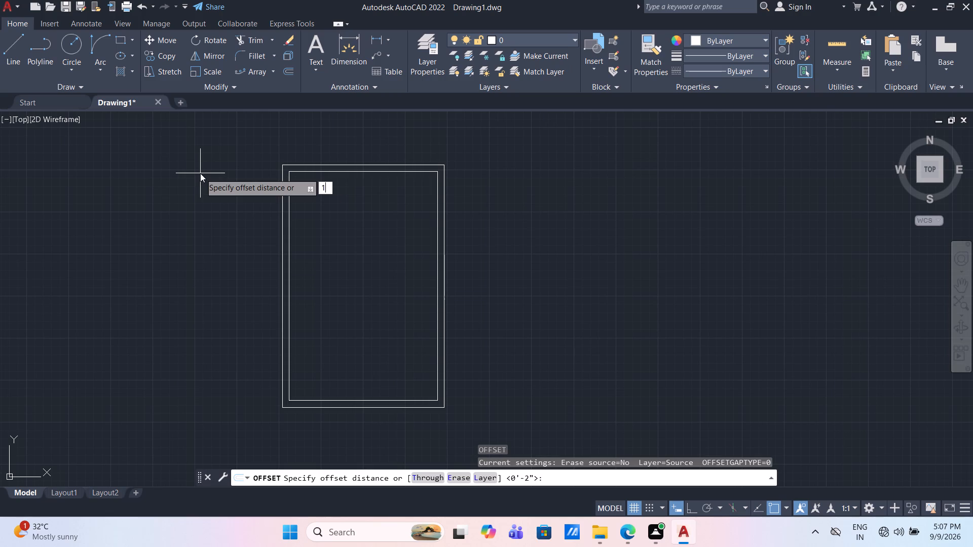
text(6")
key(Return)
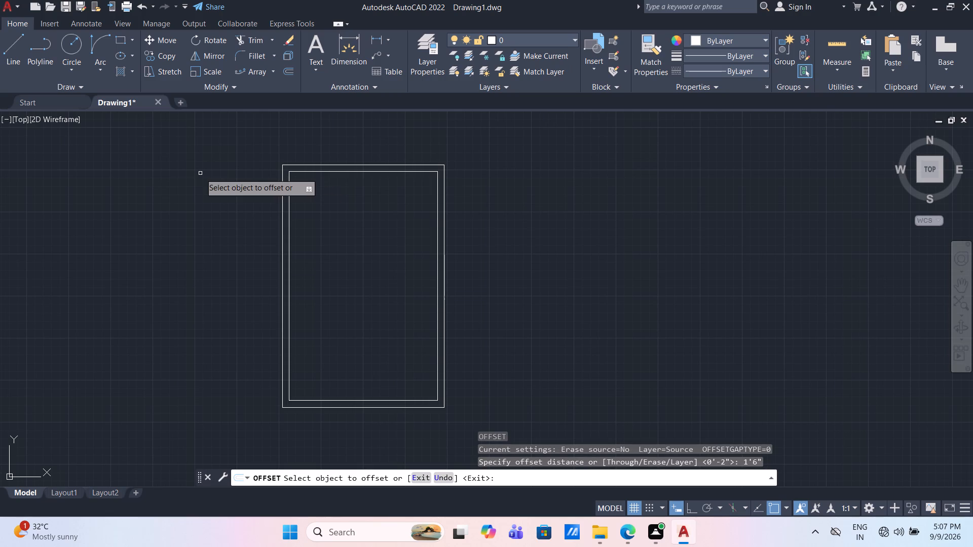
click(395, 173)
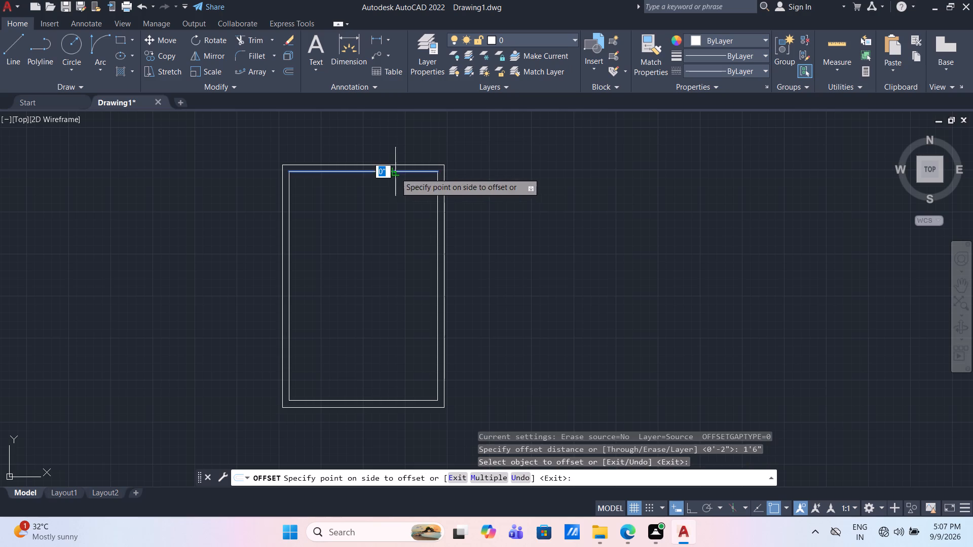
click(396, 212)
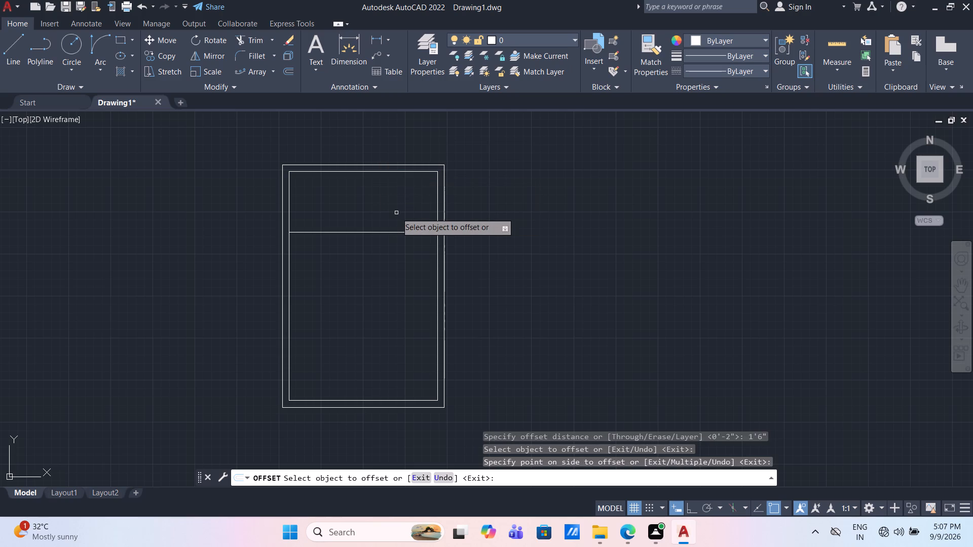
key(Escape)
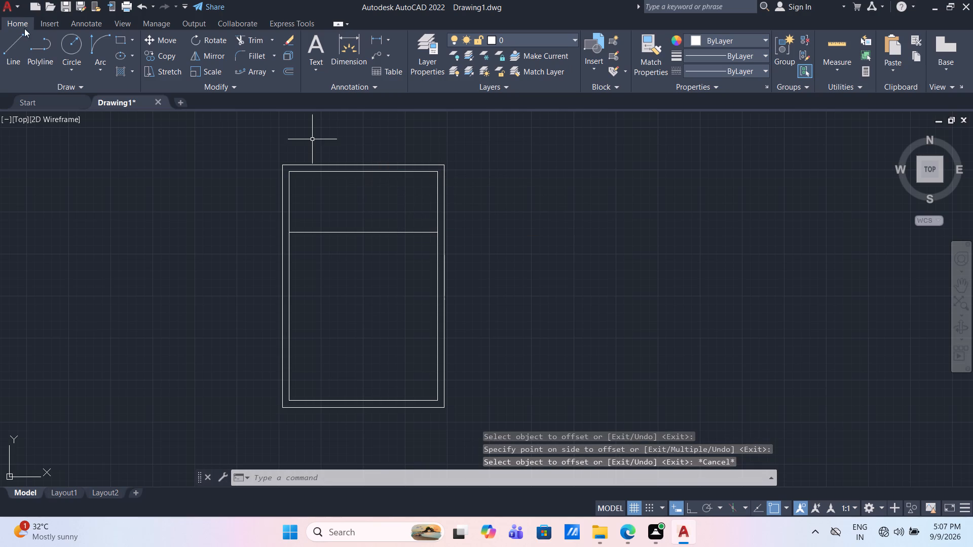
Draw a vertical line from the midpoint of the inner top line to the midpoint of the horizontal line below it.
click(21, 43)
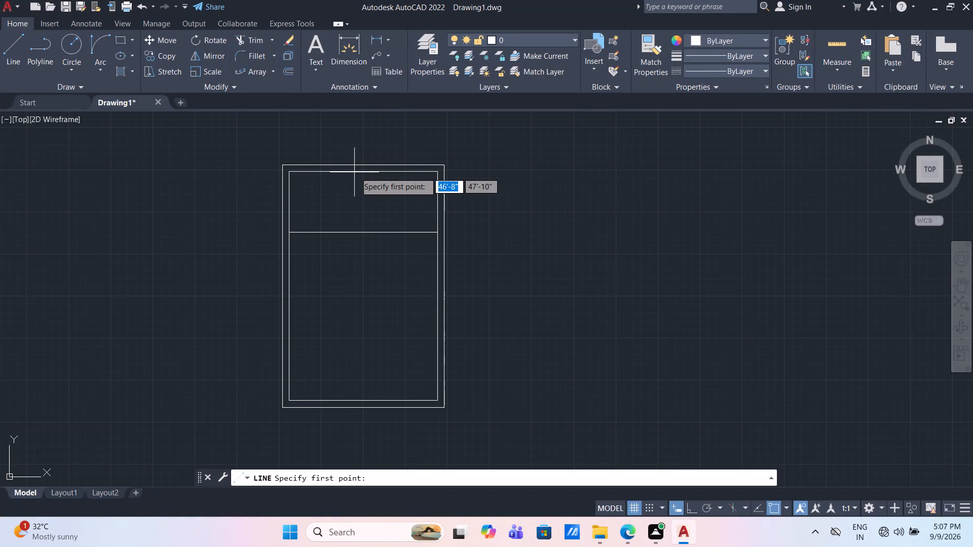
click(365, 173)
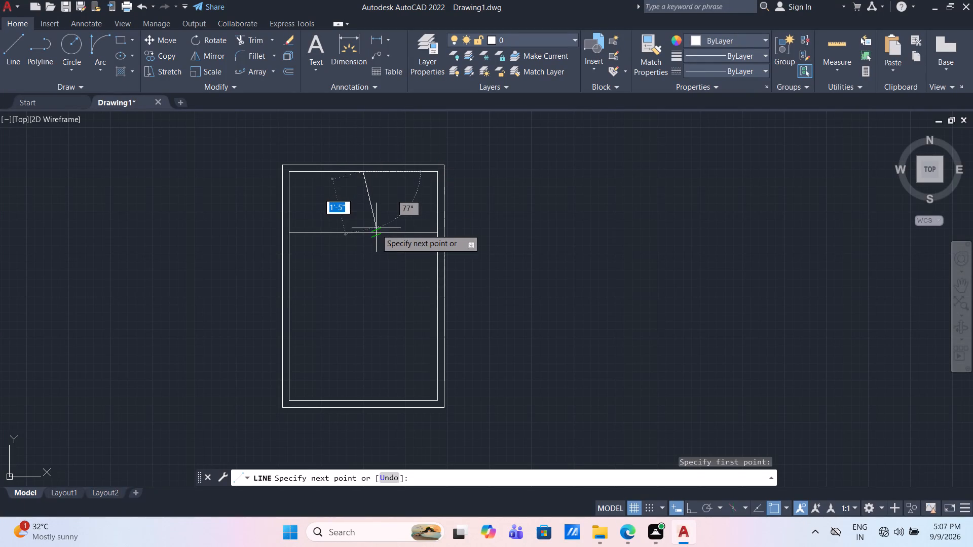
click(364, 233)
key(Escape)
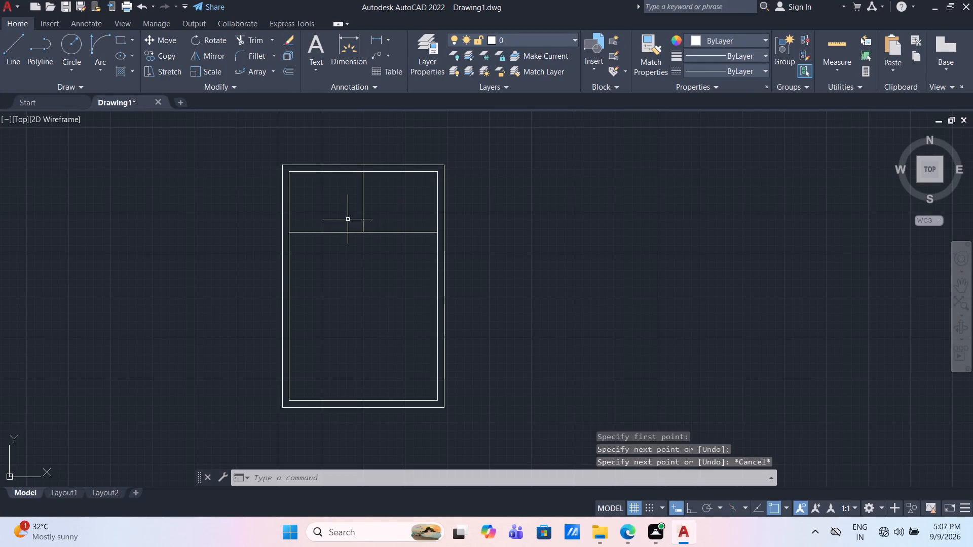
Offset the lower horizontal line of the top compartment upward by 2".
key(o)
key(Return)
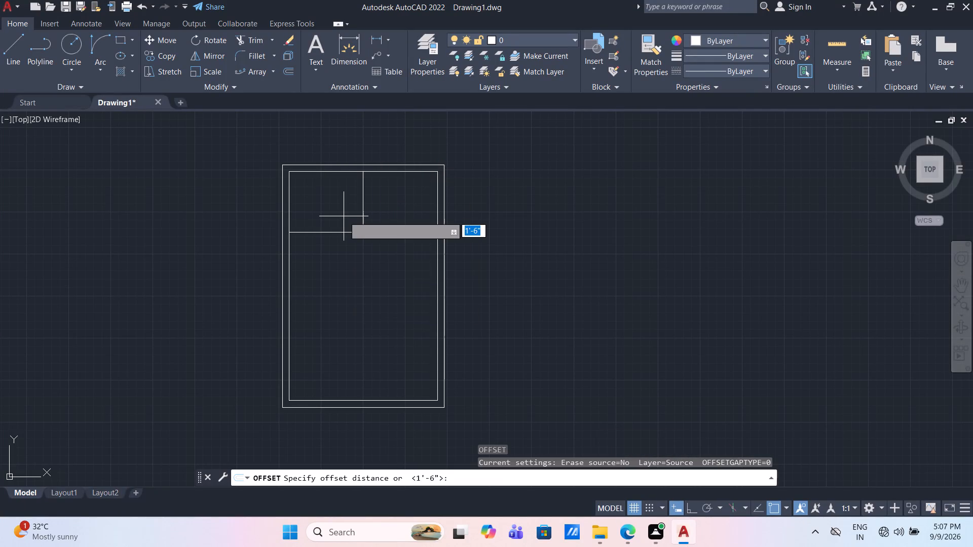
text(2")
key(Return)
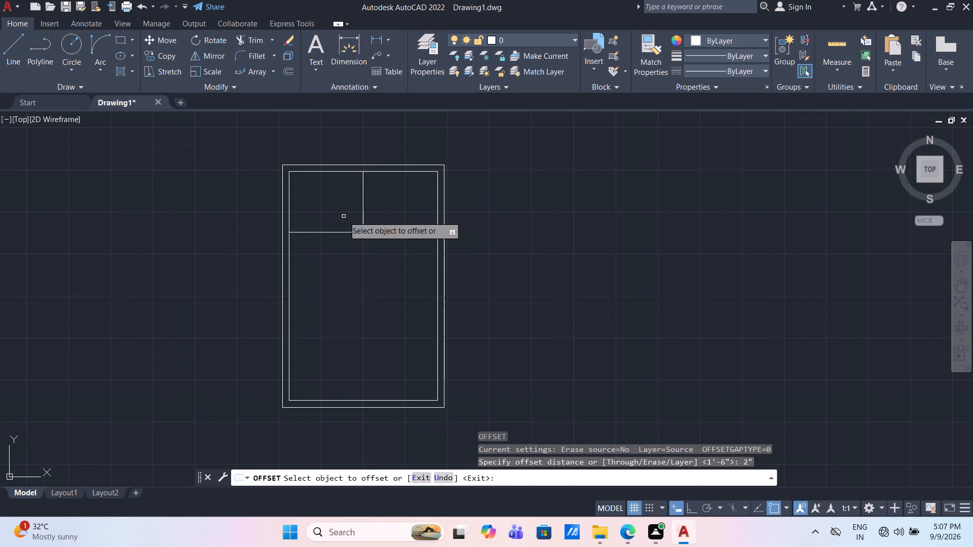
drag(332, 232, 332, 227)
click(333, 208)
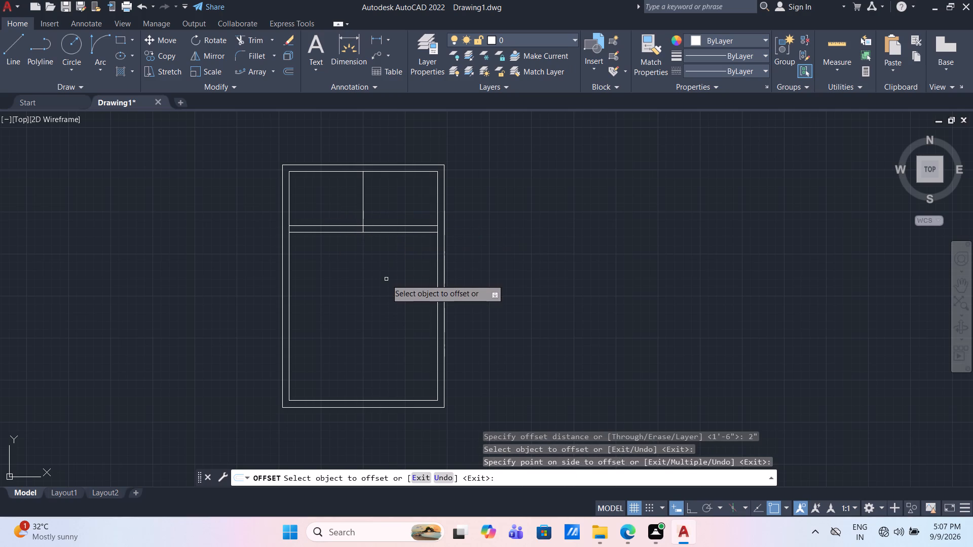
key(Escape)
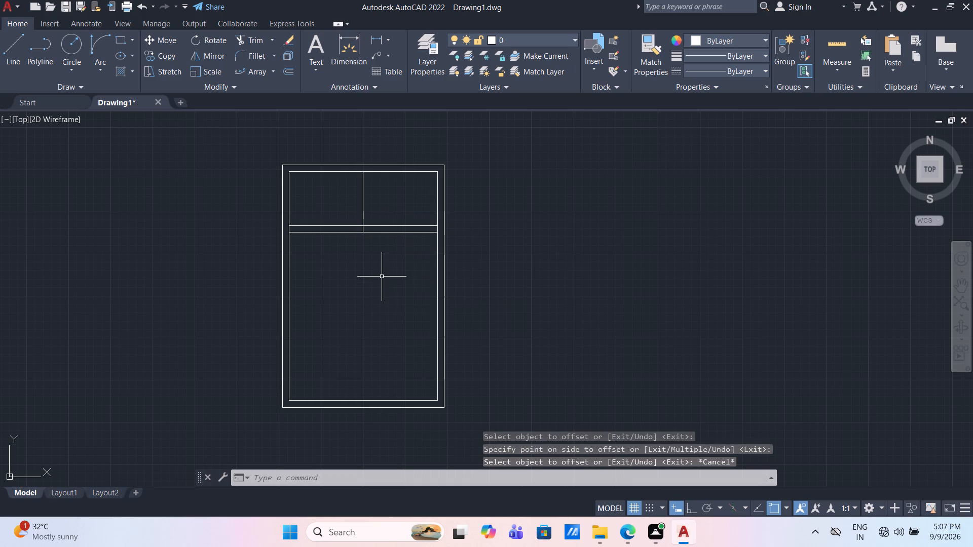
Offset the vertical divider line in the top compartment by 2" to both its right and left sides.
key(o)
key(Return)
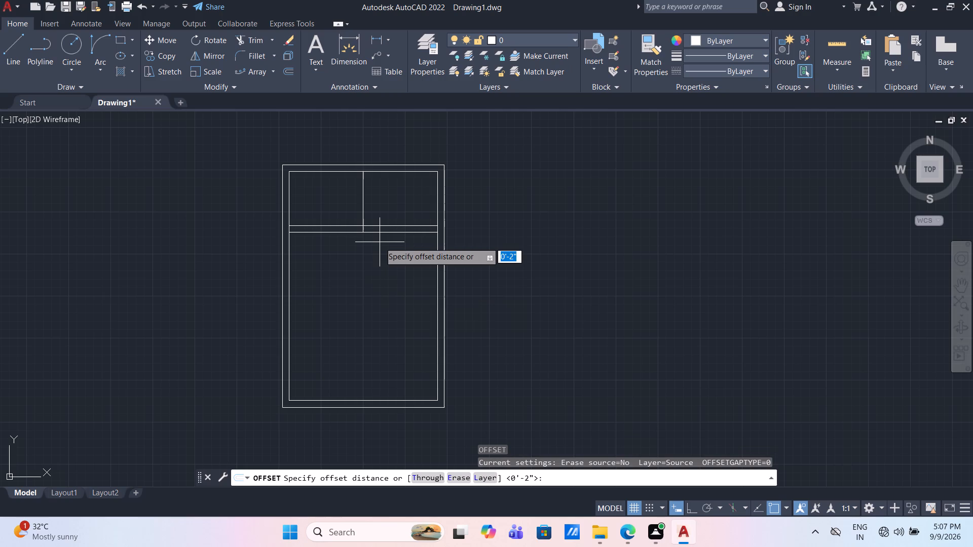
key(Return)
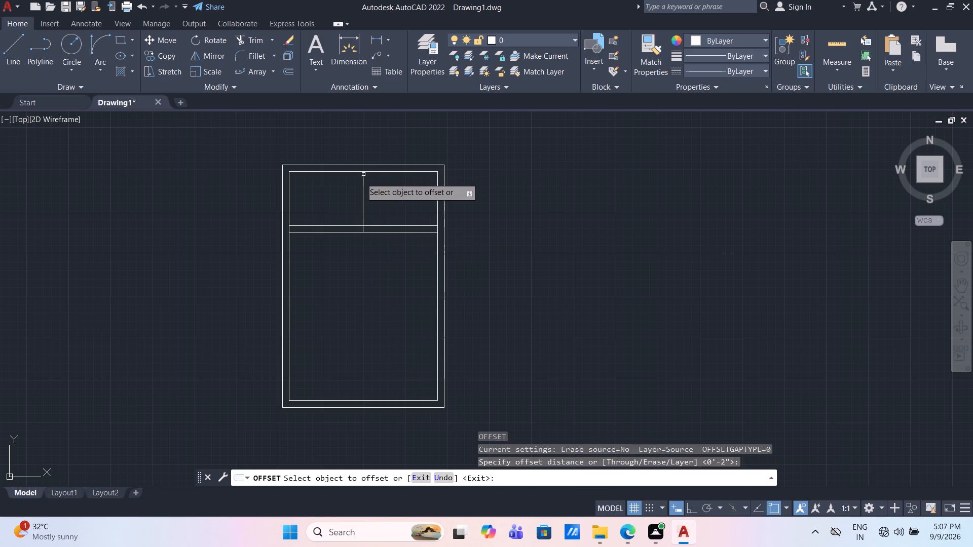
click(363, 198)
click(385, 205)
drag(362, 208, 357, 209)
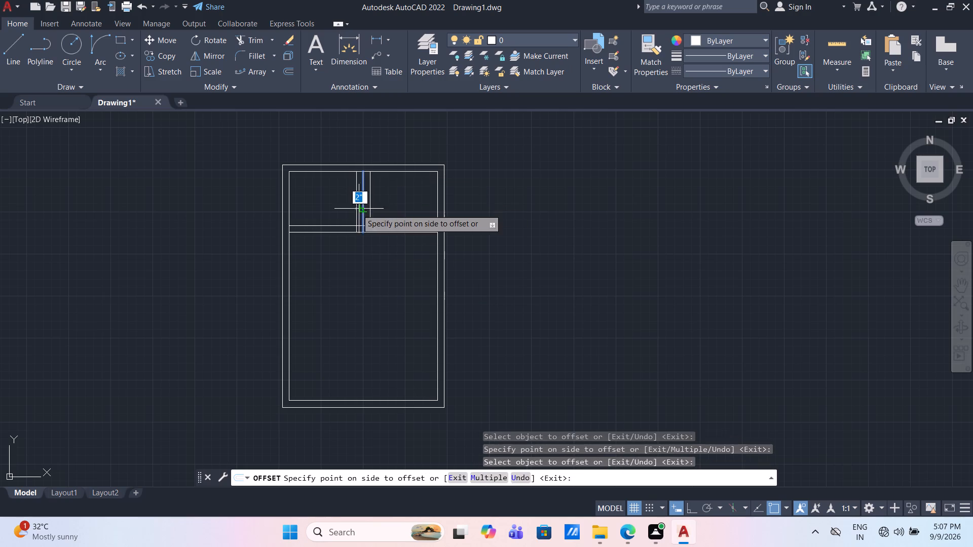
click(349, 210)
key(Escape)
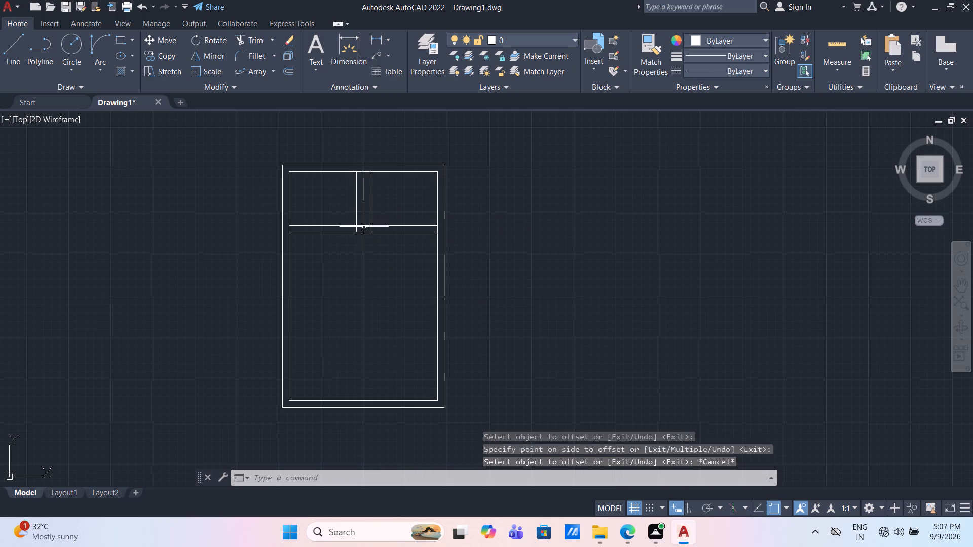
Delete the original middle vertical line between the two offset lines.
click(363, 220)
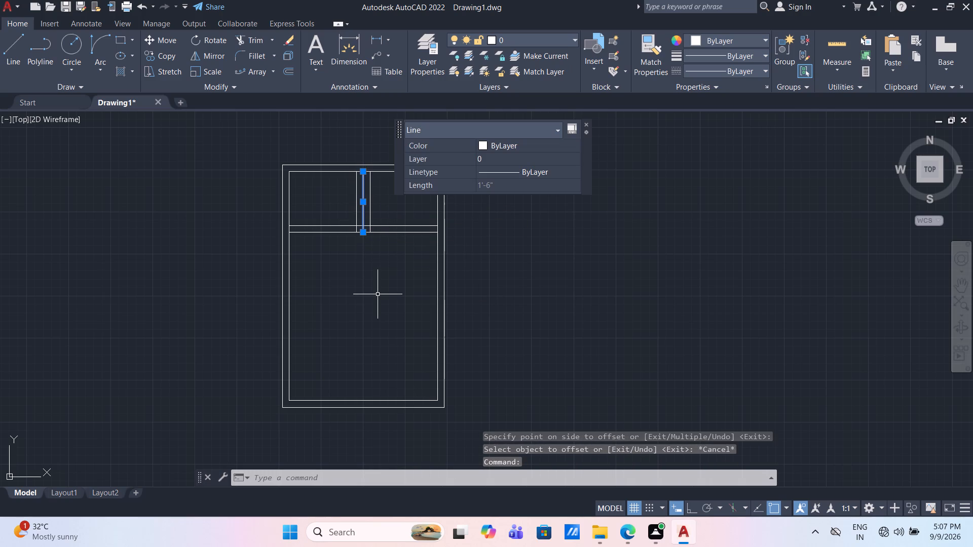
key(Delete)
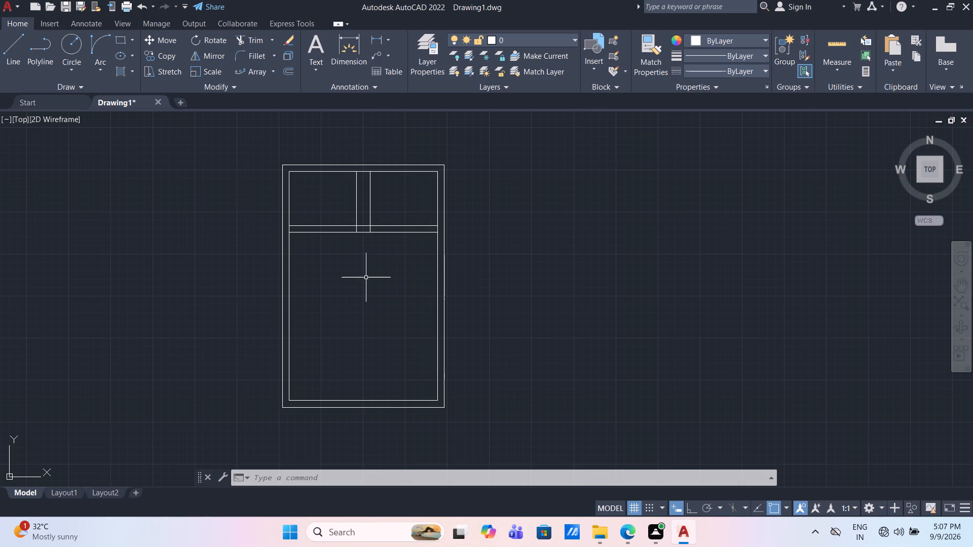
Trim the connecting segments in the gaps between compartments to leave two separate upper rectangles above the large lower one.
scroll(356, 259, up, 1)
middle_drag(356, 259, 352, 297)
text(TR)
key(Return)
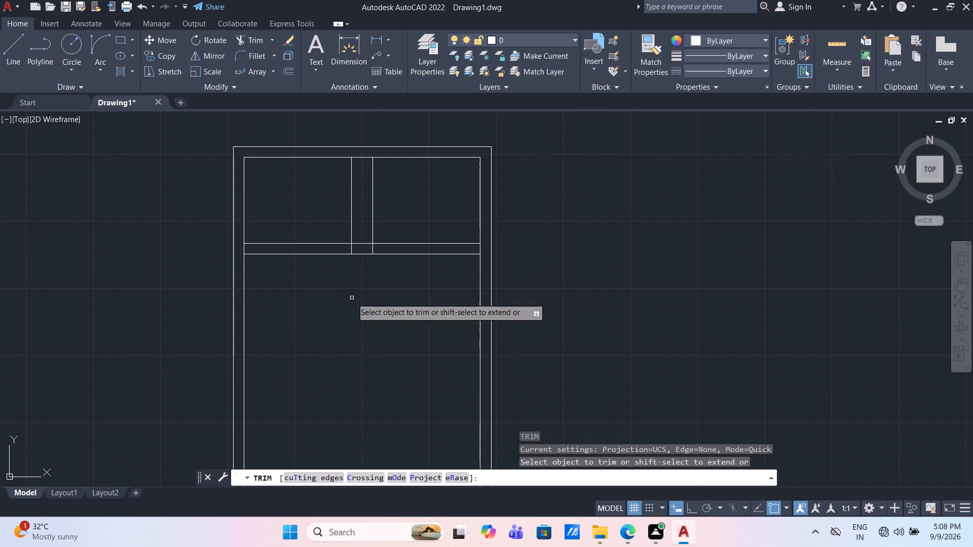
drag(364, 232, 364, 238)
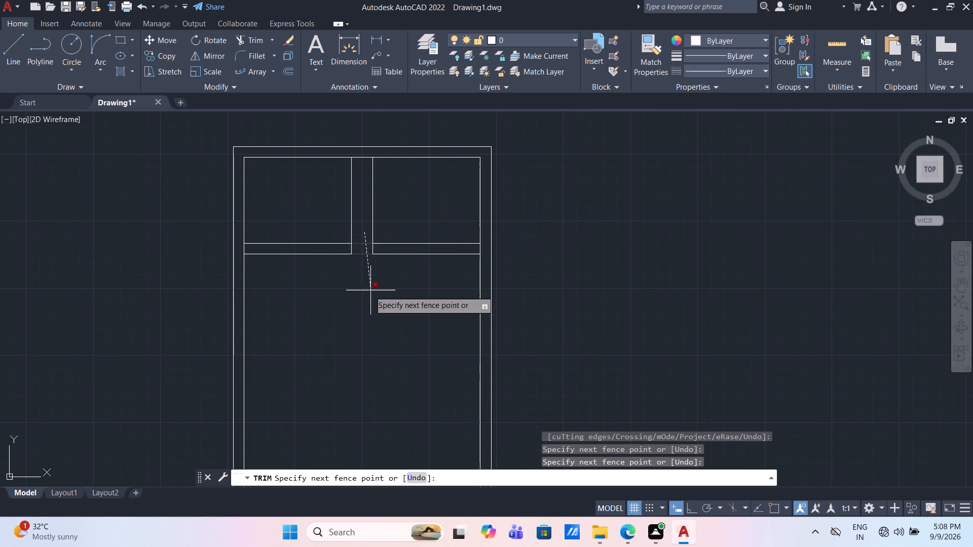
click(369, 291)
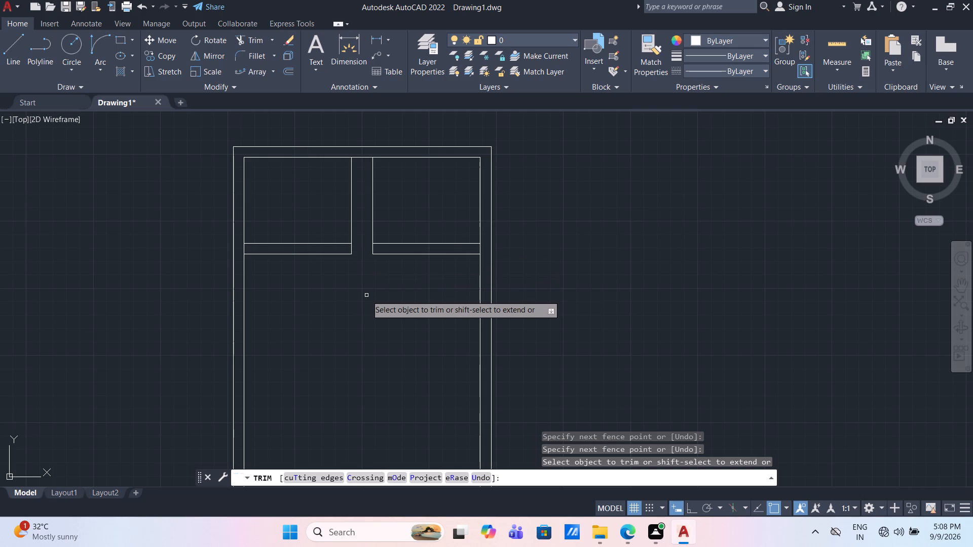
key(ctrl+z)
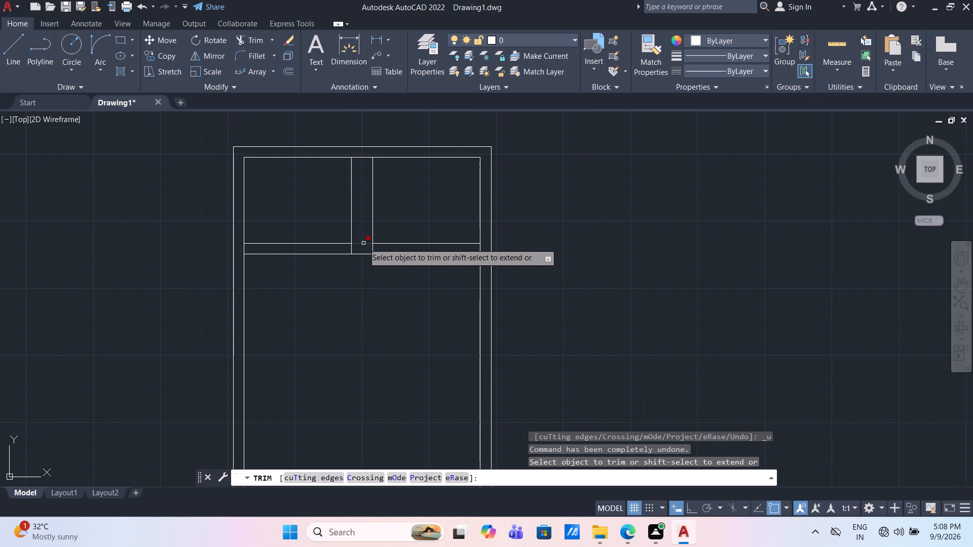
click(363, 243)
click(351, 250)
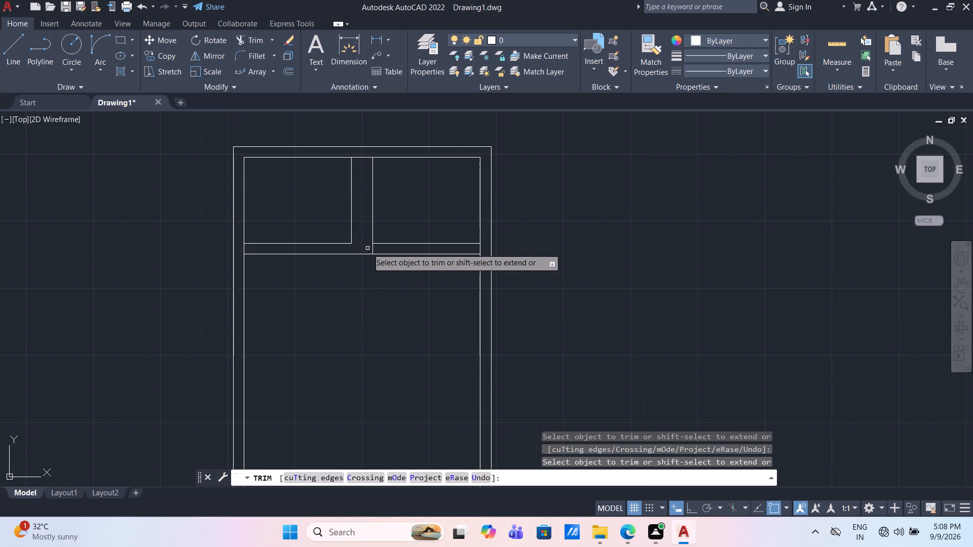
click(372, 248)
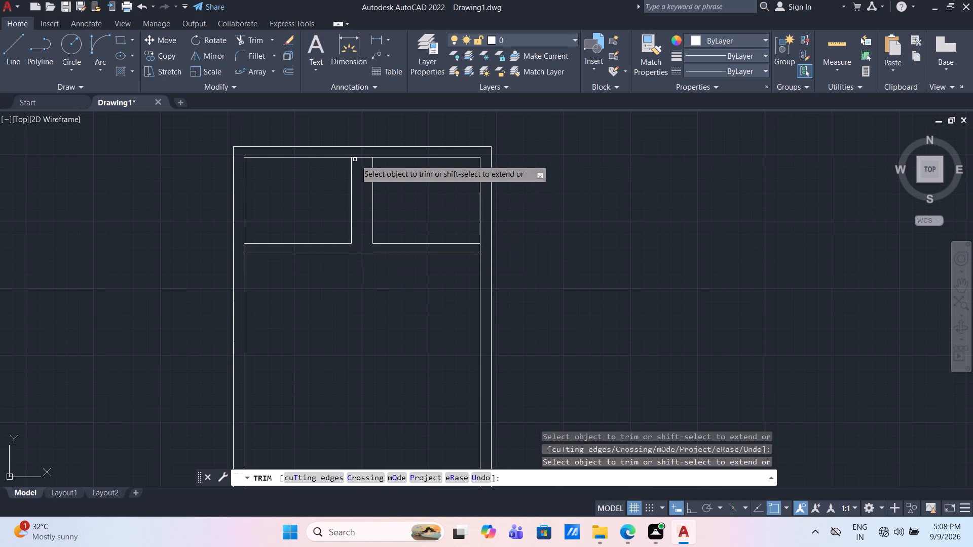
click(360, 158)
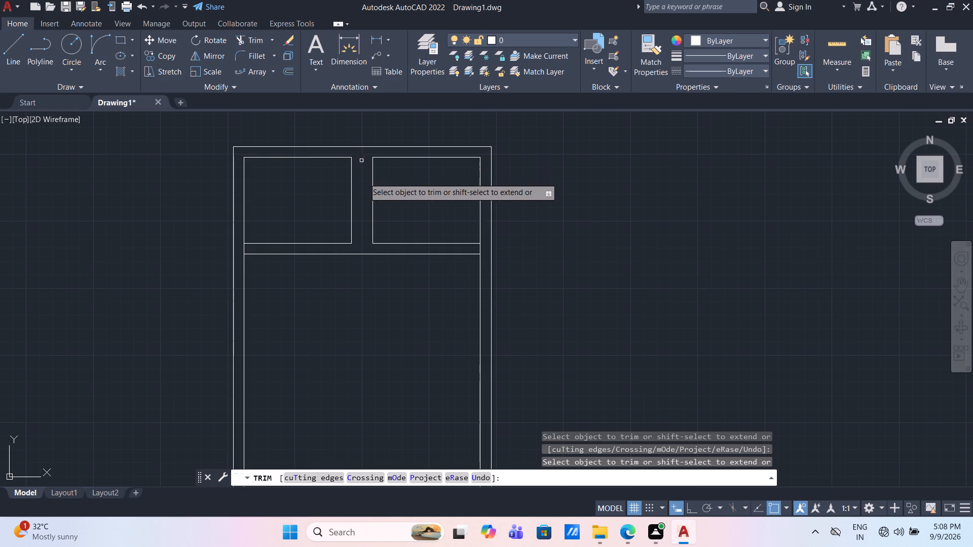
click(244, 248)
click(479, 248)
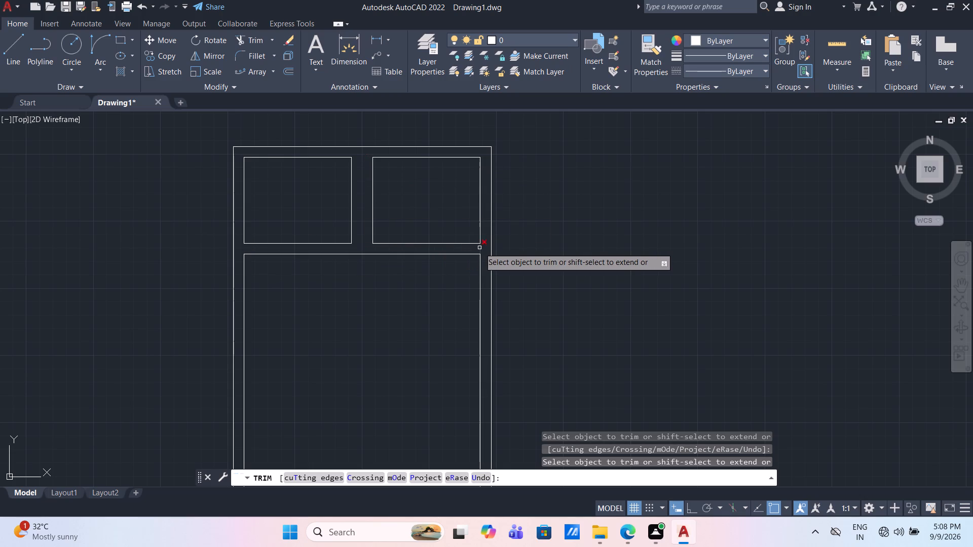
key(Escape)
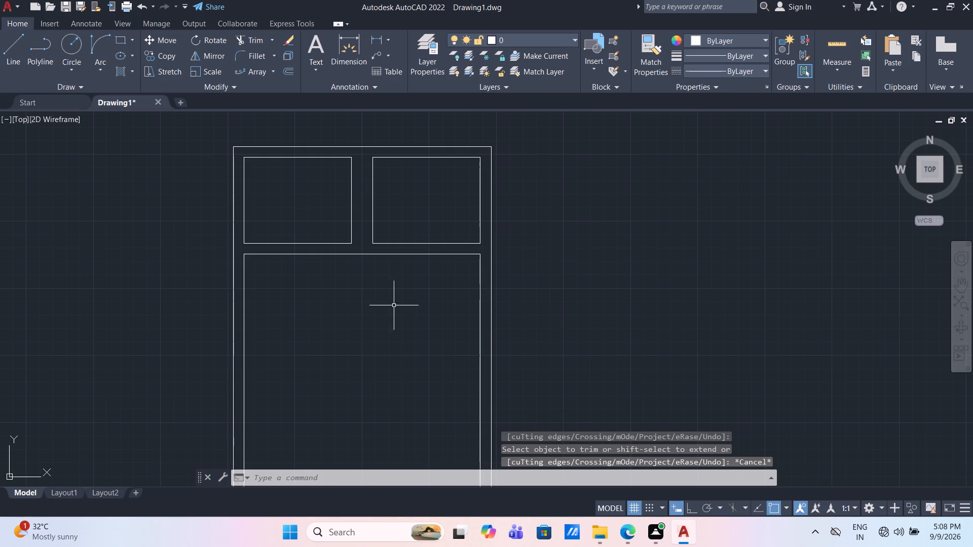
Draw a 6" line at 45° from the top-left corner of the large lower rectangle.
click(11, 49)
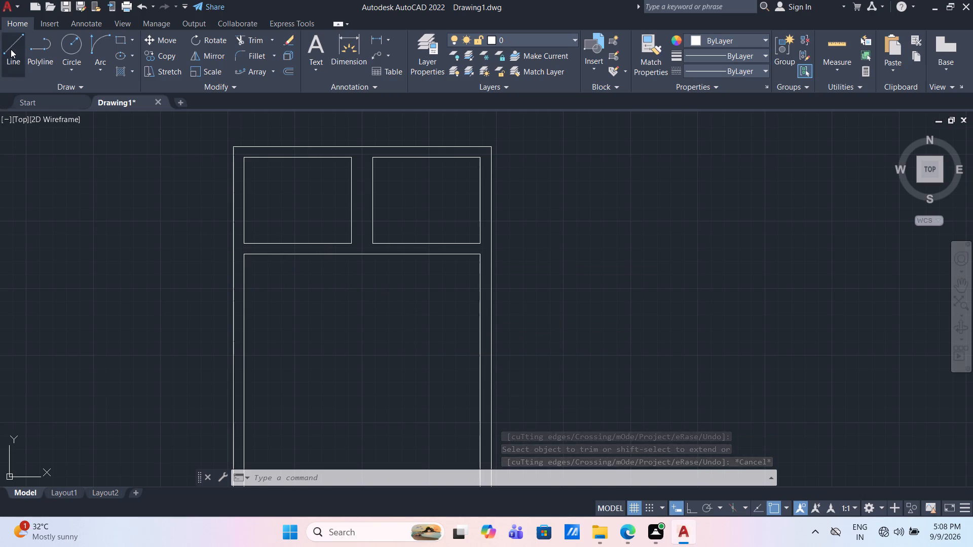
click(246, 258)
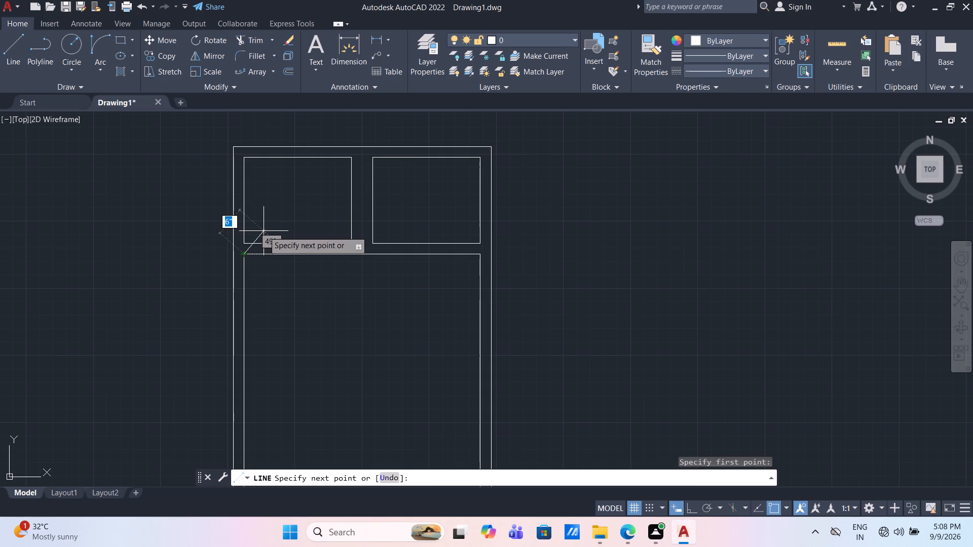
text(6")
key(shift+less)
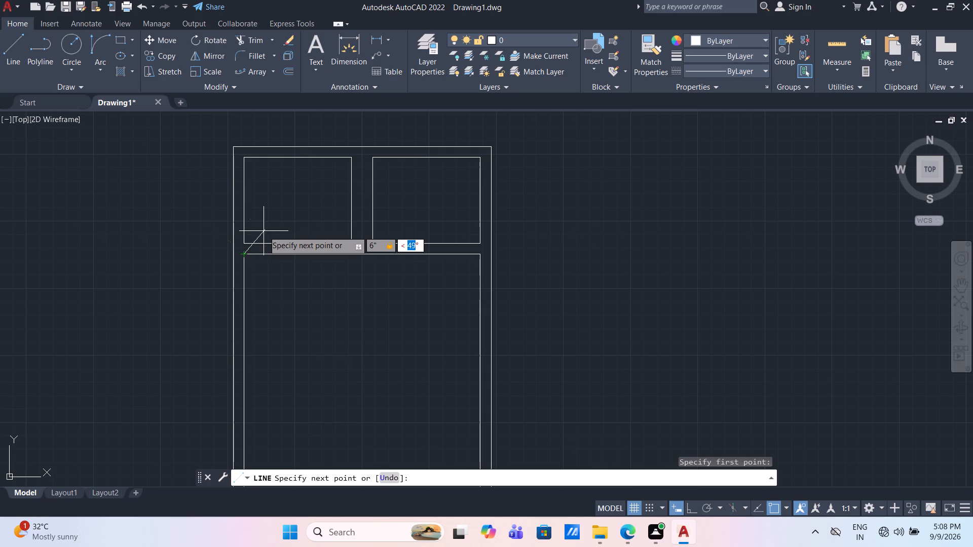
text(45)
key(Return)
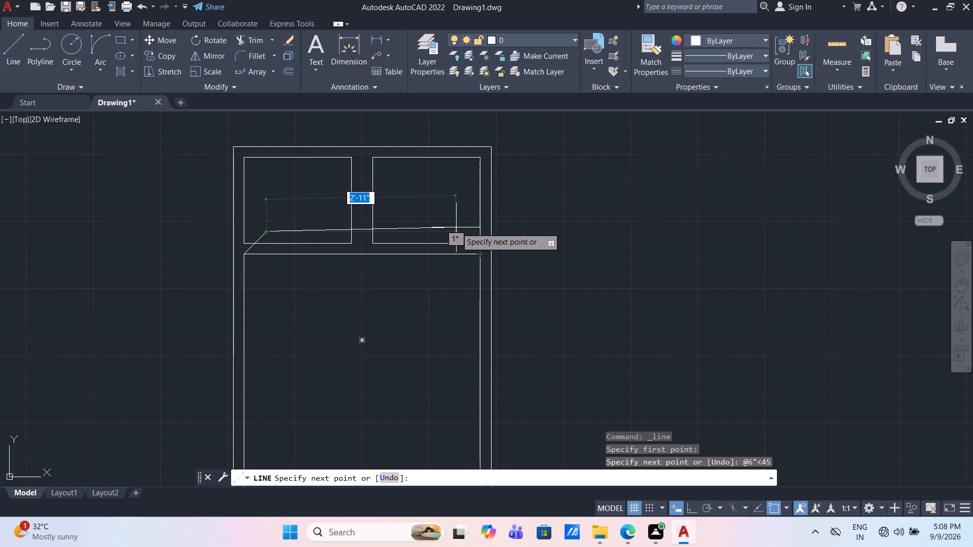
key(Escape)
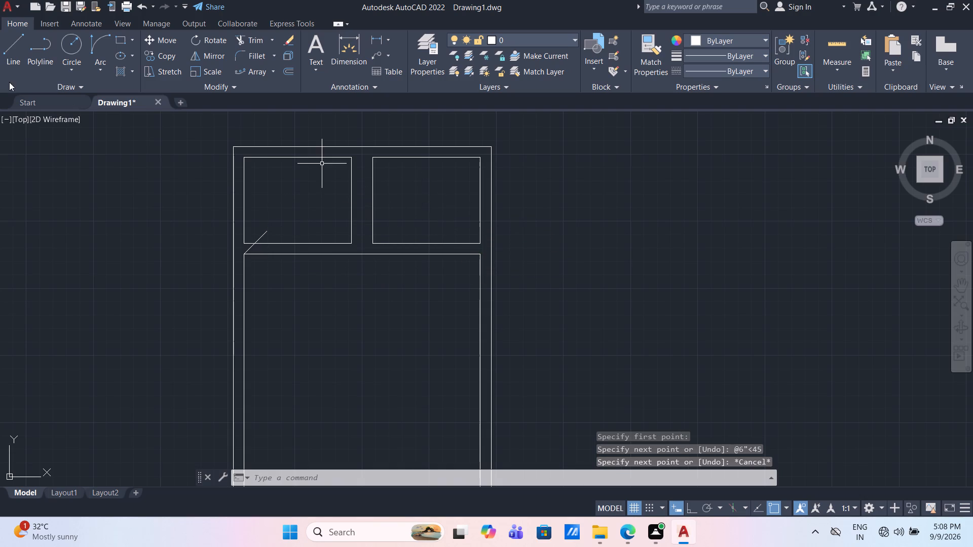
Draw a 6" line at 135° from the lower rectangle's top-right corner, continuing to the upper end of the left slanted line.
click(16, 47)
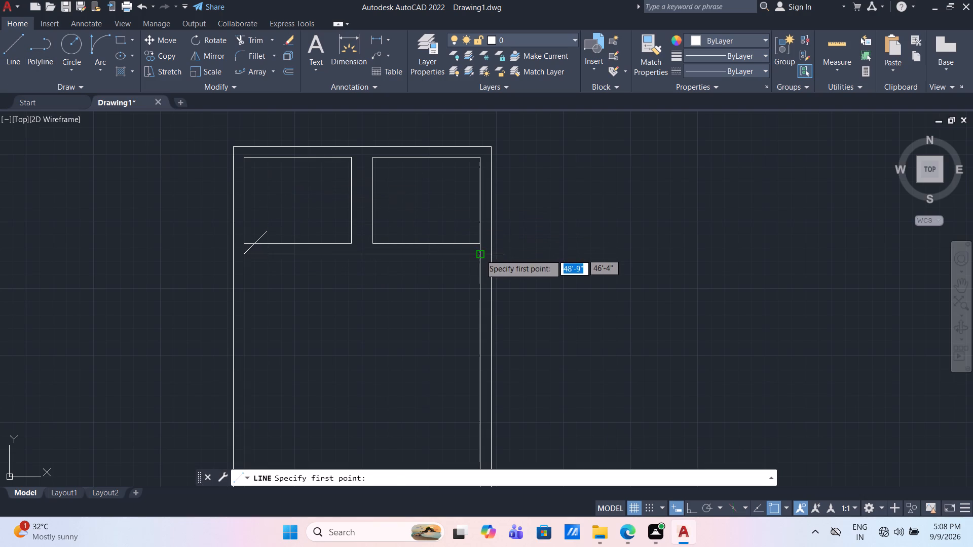
click(480, 256)
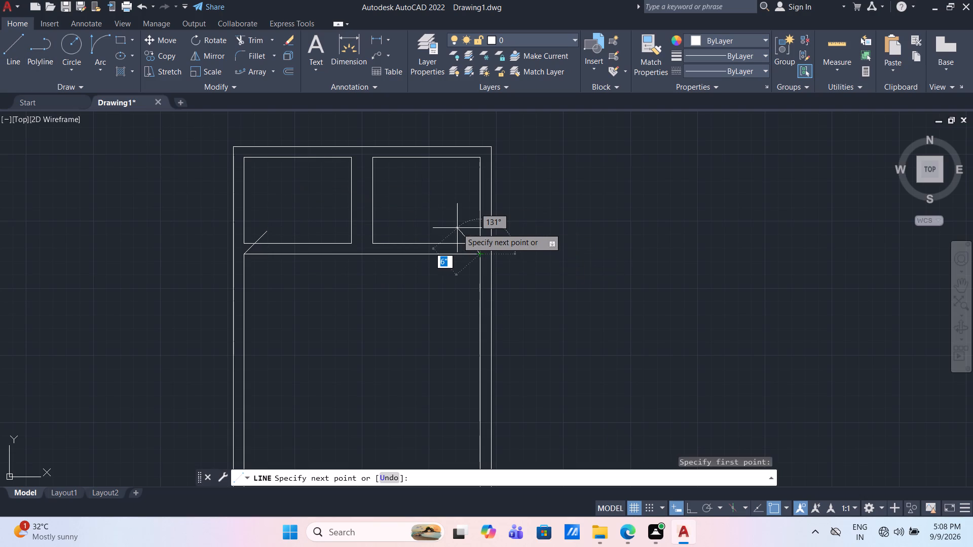
text(6")
key(shift+less)
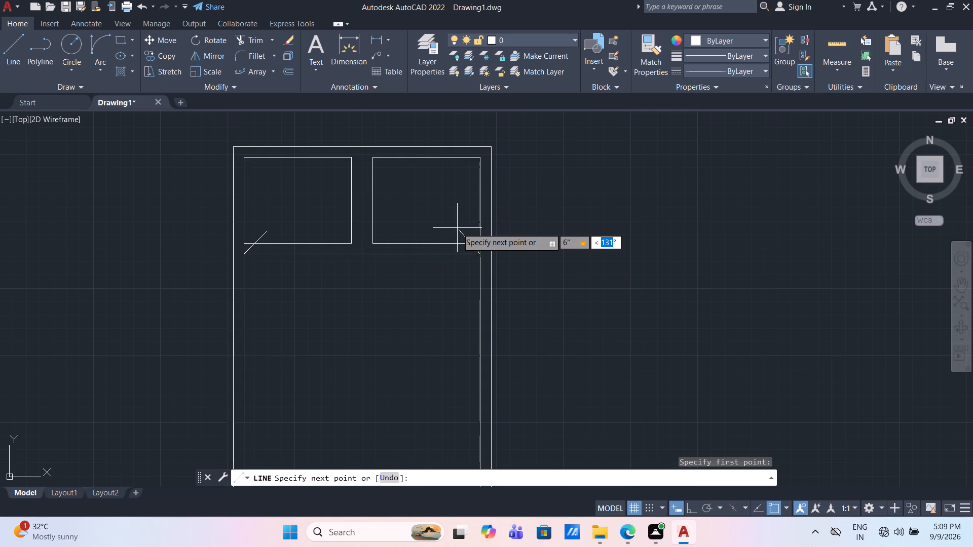
text(11)
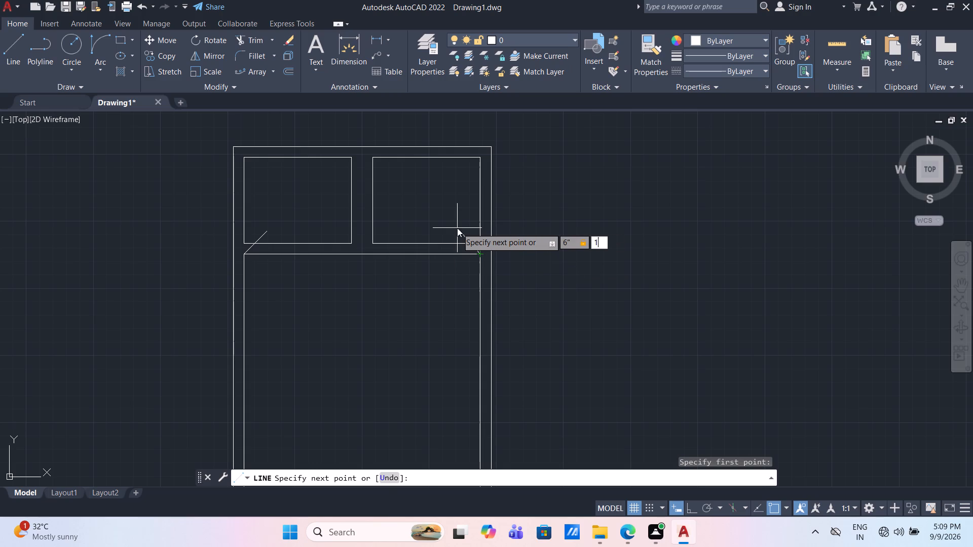
key(BackSpace)
text(35)
key(Return)
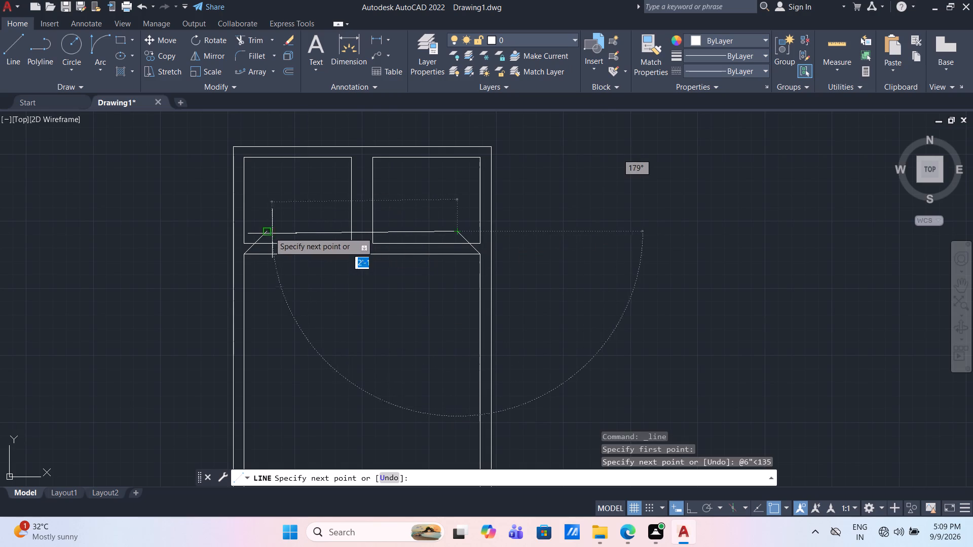
click(267, 230)
key(Escape)
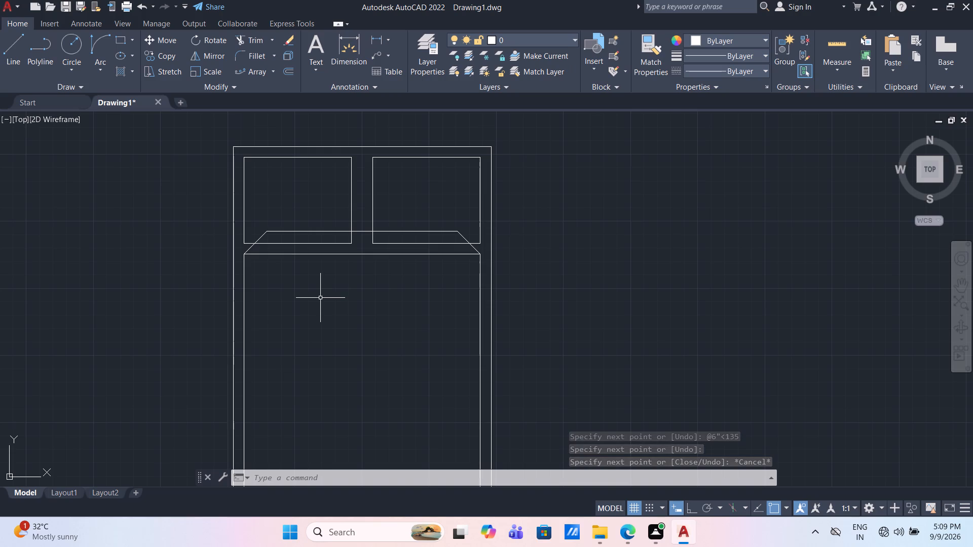
Draw vertical lines from the upper ends of both slanted lines down to the top line of the large lower rectangle.
click(20, 44)
click(267, 233)
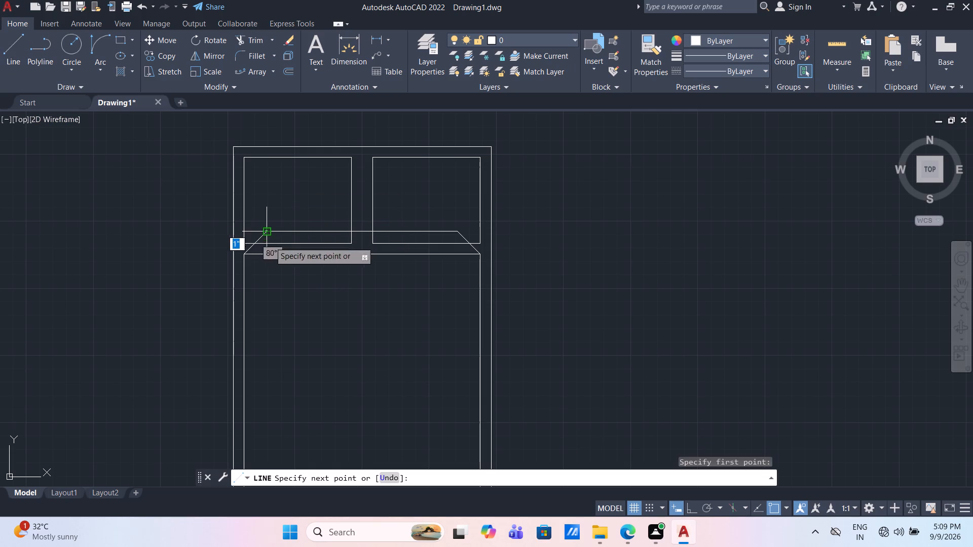
click(266, 254)
key(Escape)
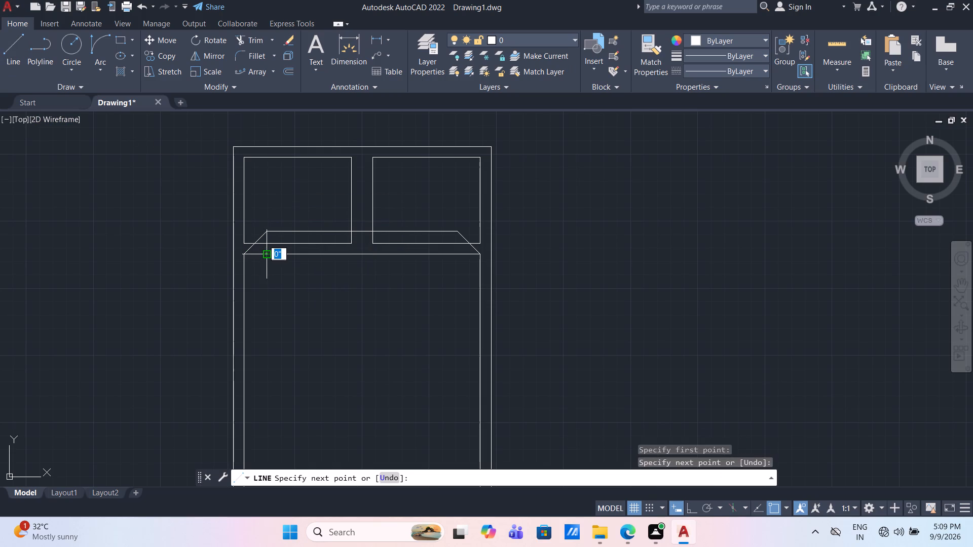
click(9, 45)
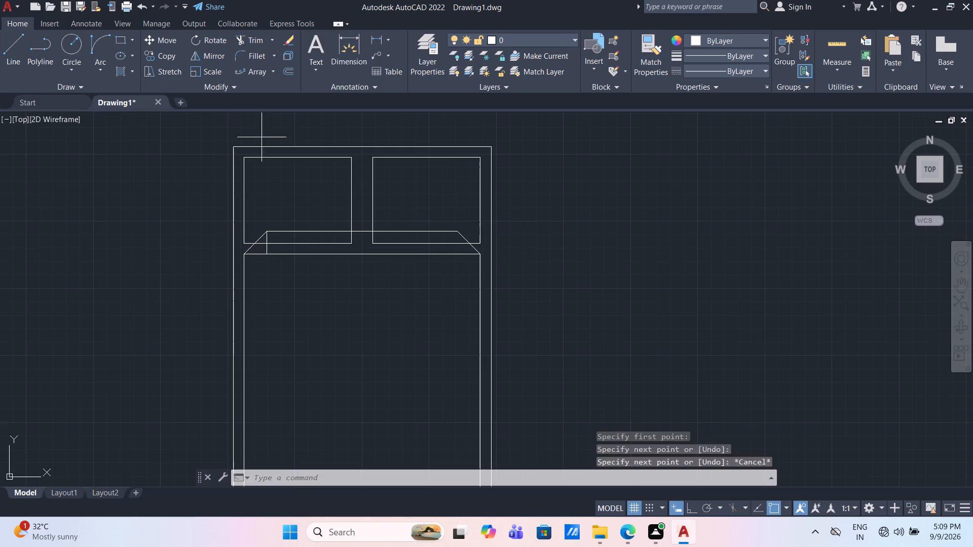
click(455, 232)
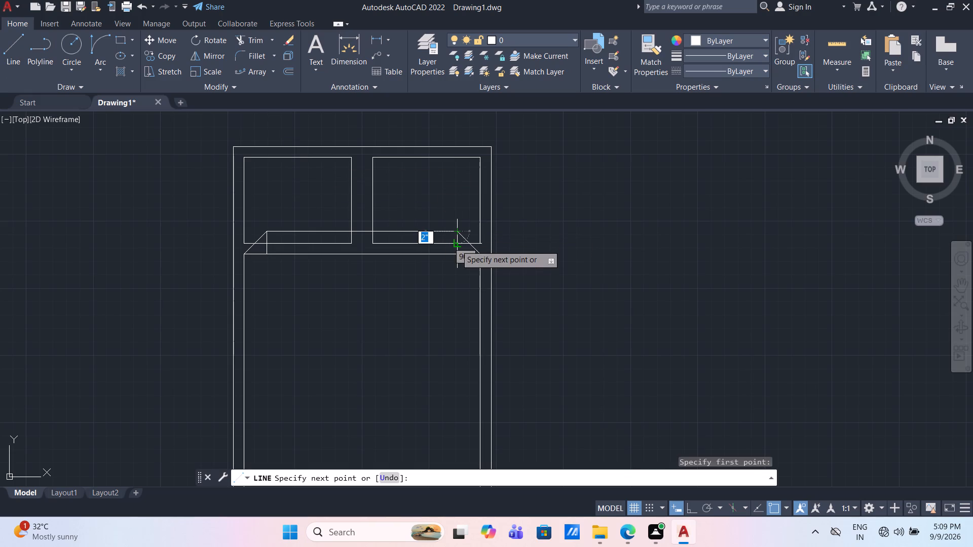
click(457, 256)
key(Escape)
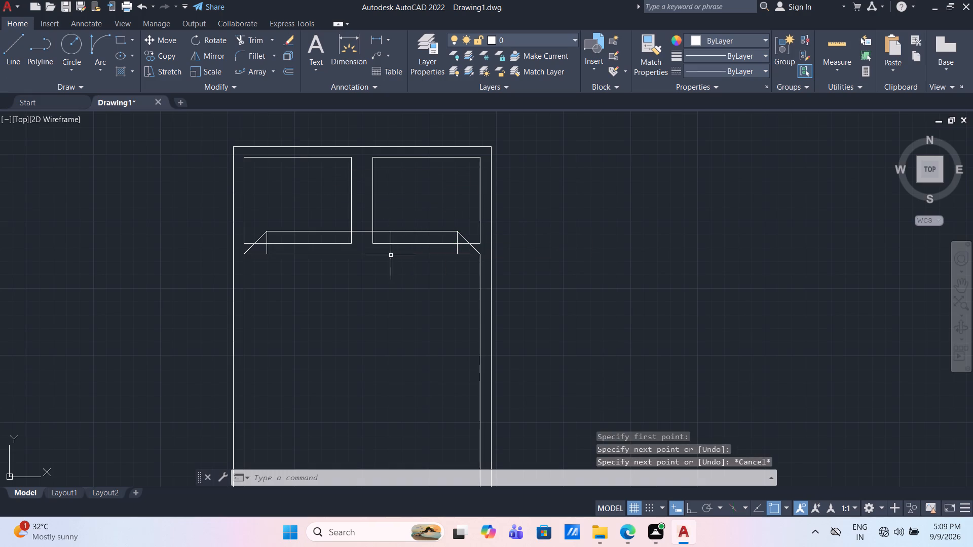
Trim the pillow edges inside the folded sheet band and the sheet's lower fold line between the two short vertical lines.
text(TR)
key(Return)
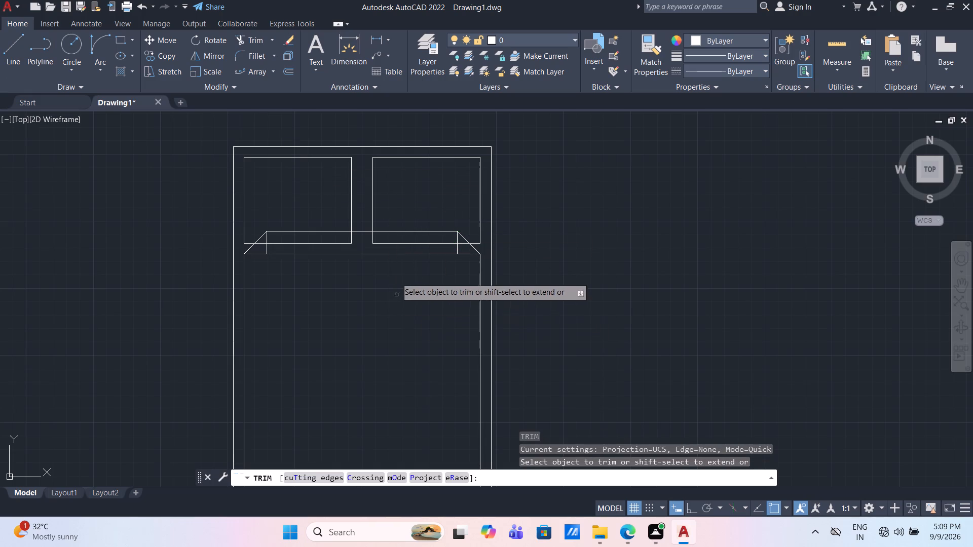
click(393, 247)
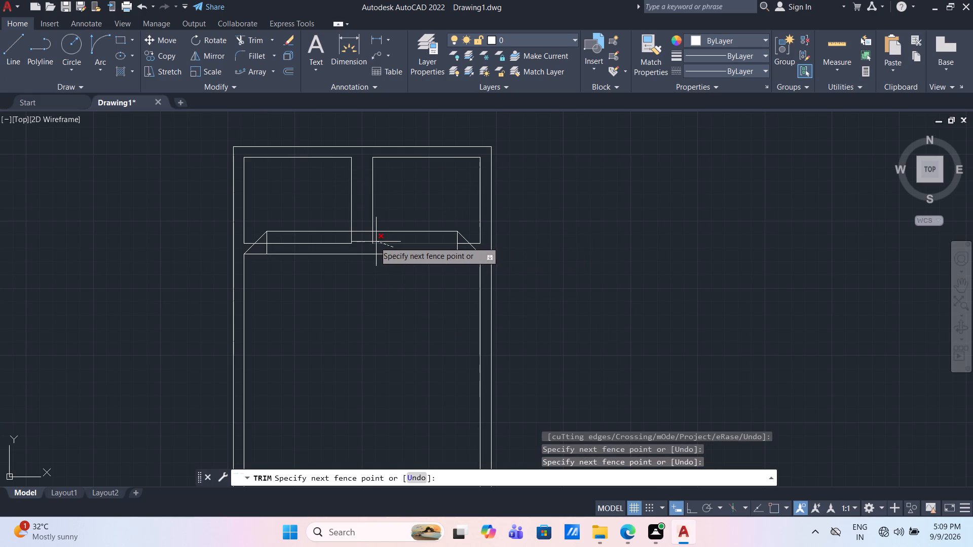
click(343, 240)
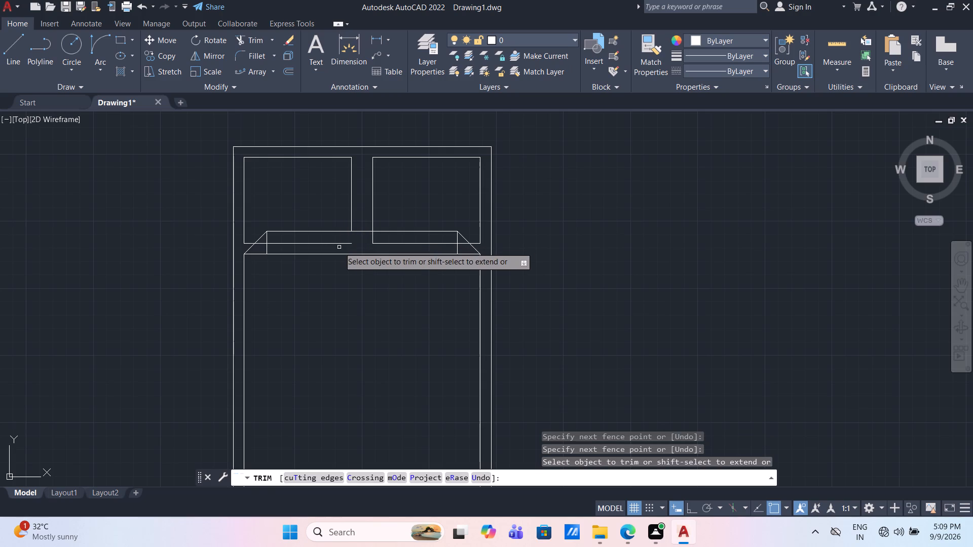
click(338, 242)
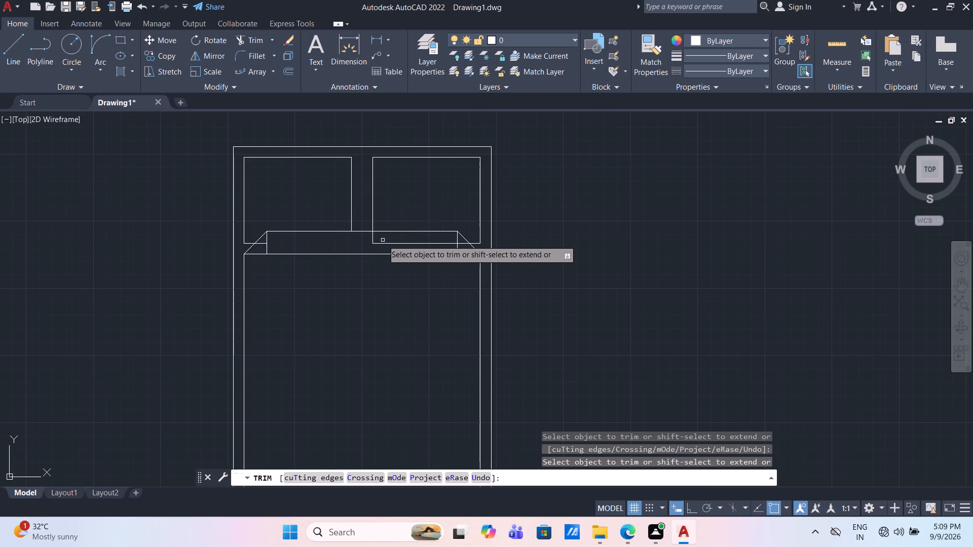
click(383, 240)
click(366, 239)
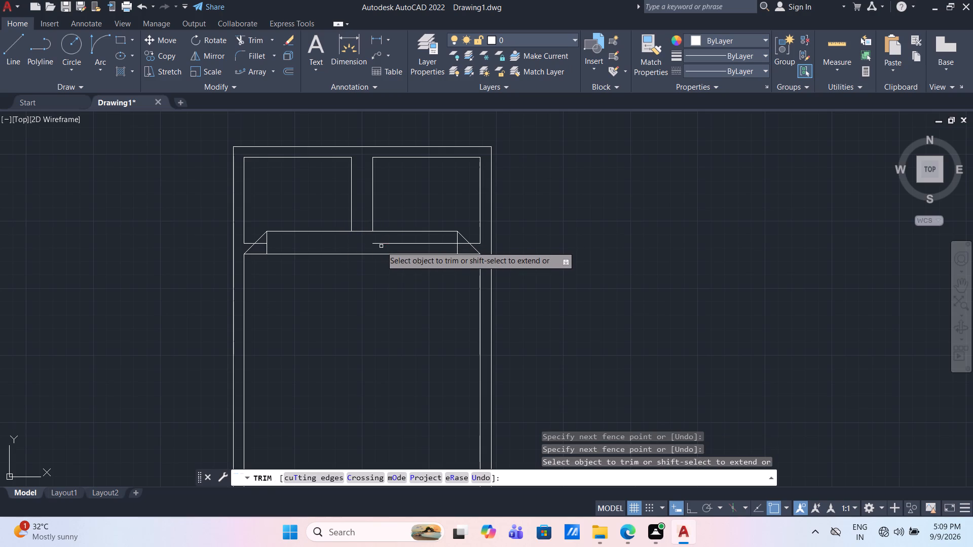
click(382, 244)
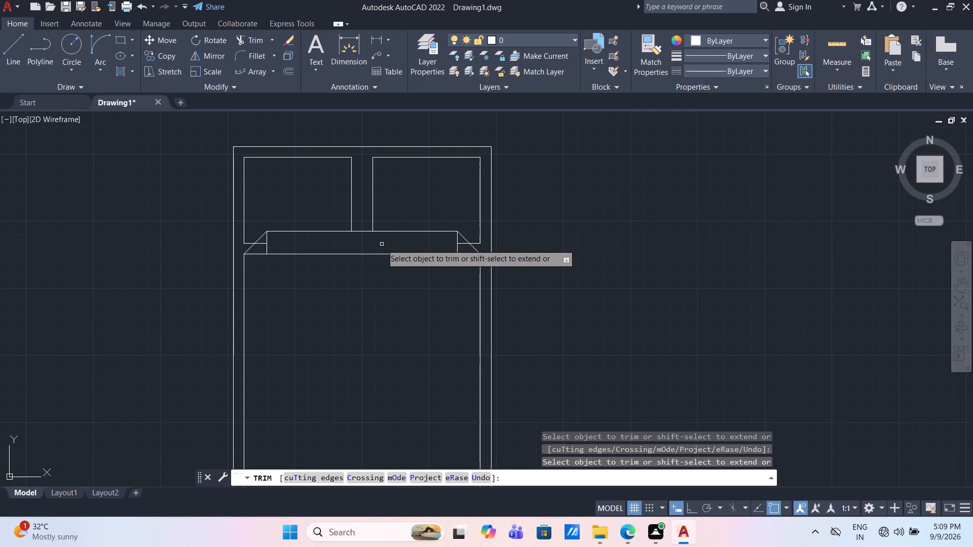
click(260, 242)
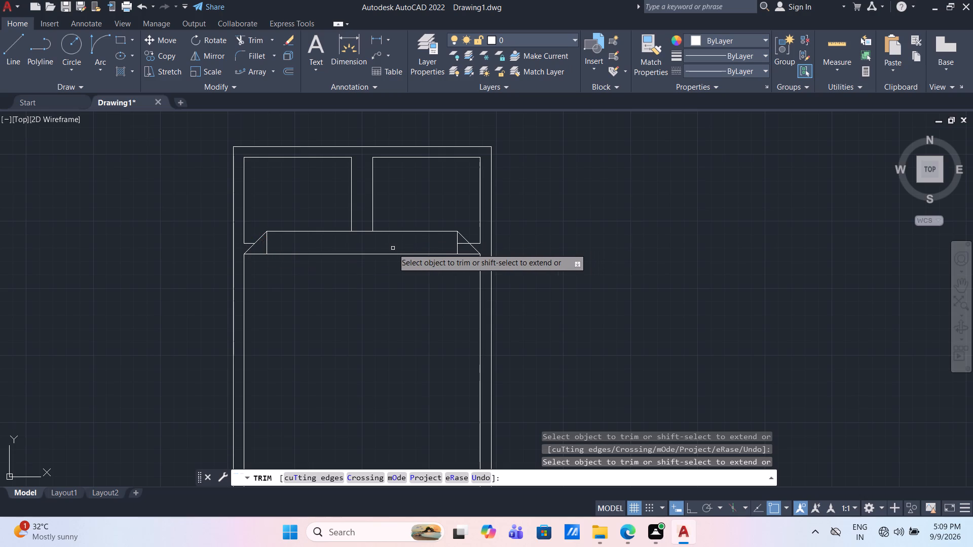
drag(394, 248, 394, 254)
click(392, 275)
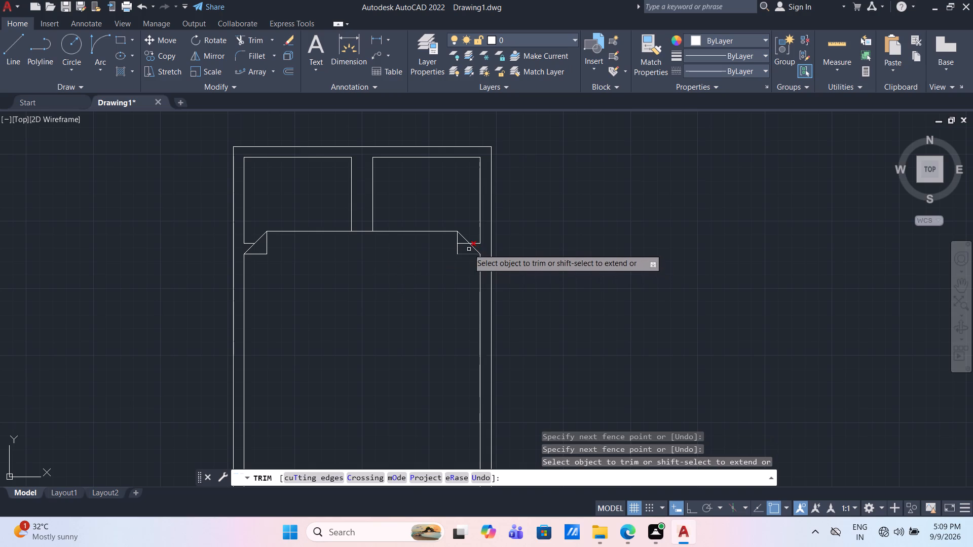
click(464, 245)
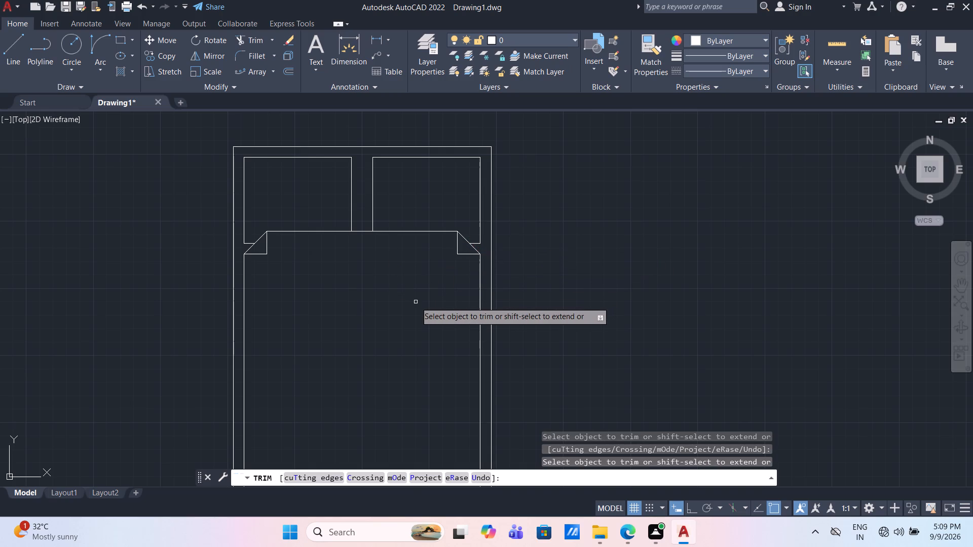
key(Escape)
Draw a 1'3" by 1'3" square in the empty space to the left of the bed's head.
scroll(416, 302, down, 1)
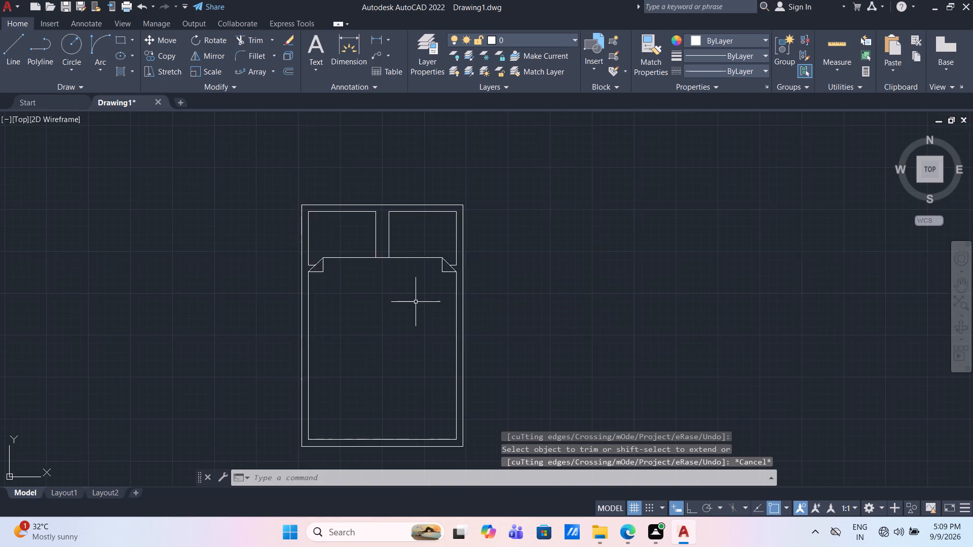
scroll(416, 302, down, 1)
middle_drag(405, 301, 371, 289)
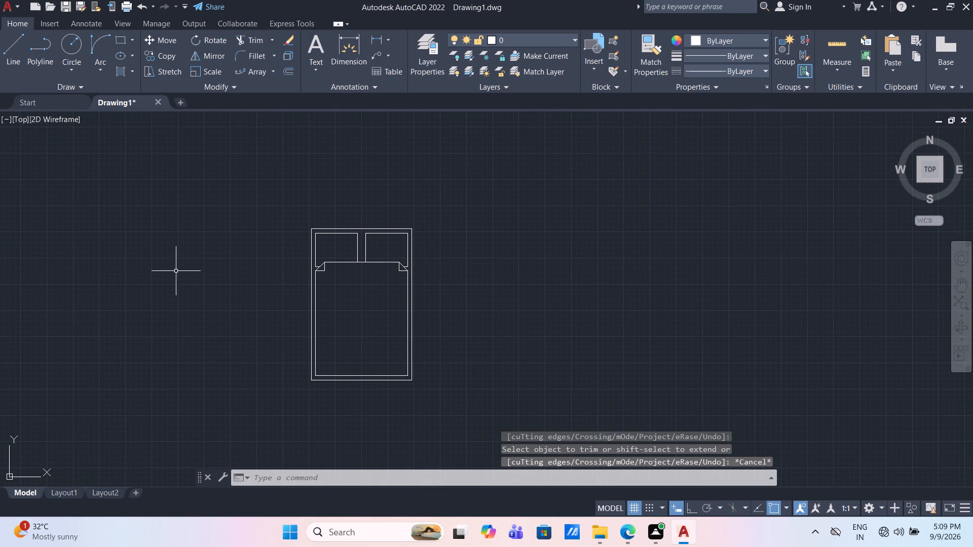
drag(118, 36, 119, 45)
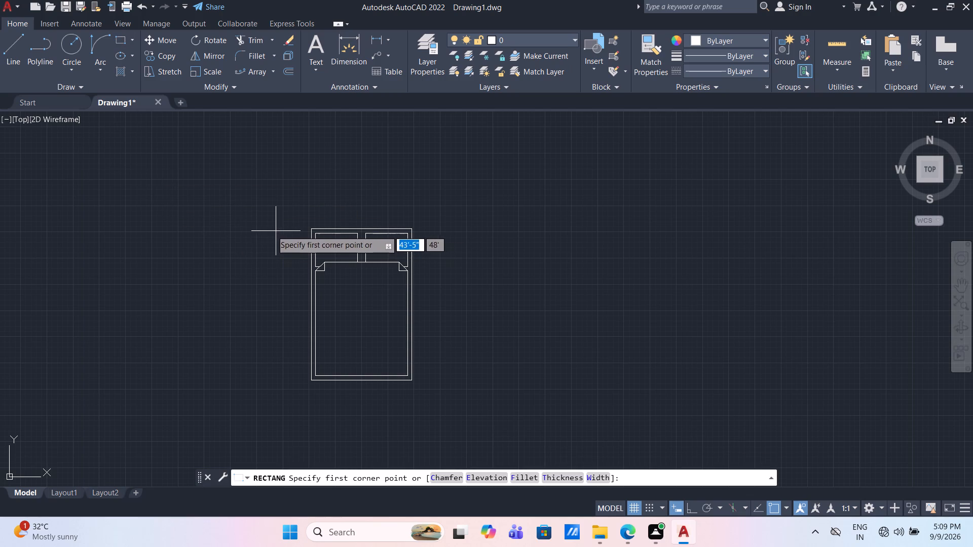
drag(212, 221, 215, 227)
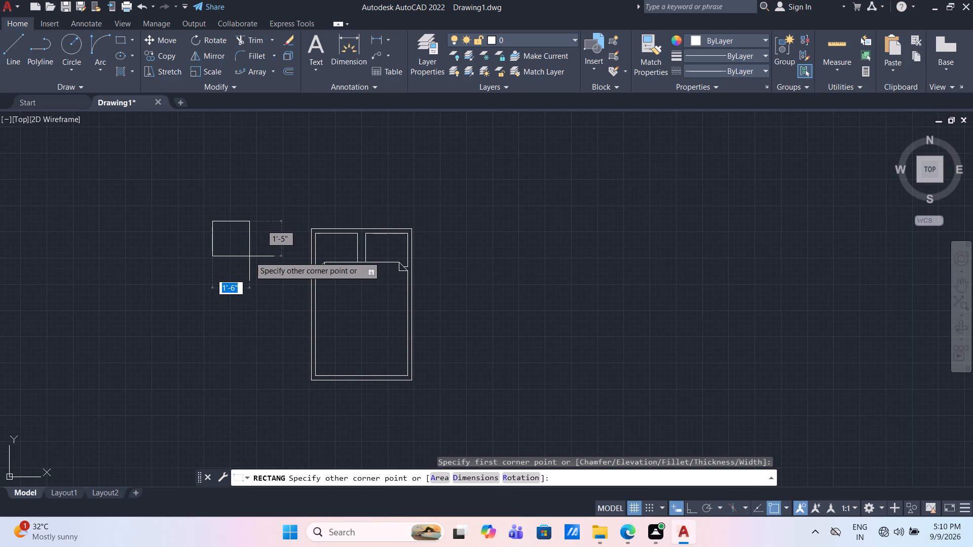
key(1)
key(apostrophe)
text(3")
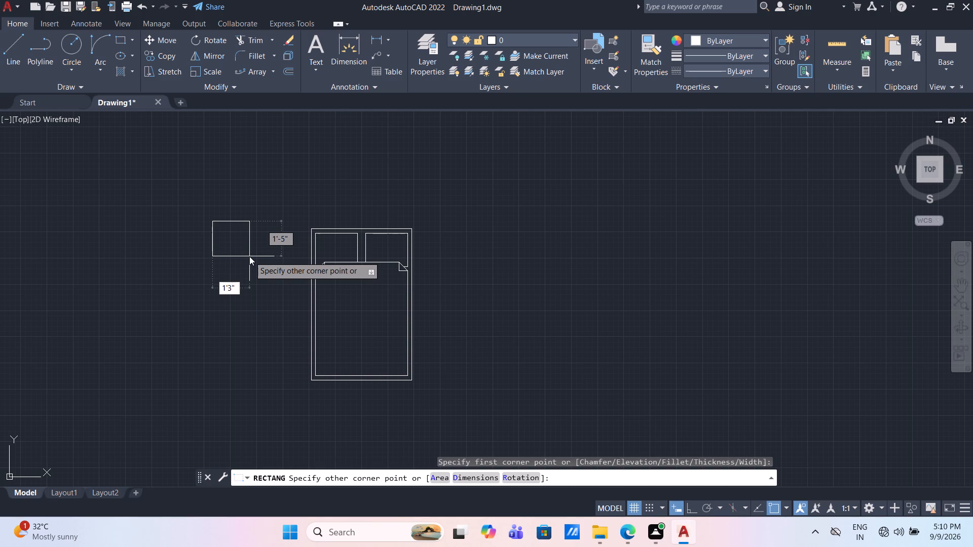
key(Tab)
text(1'3)
key(shift+quotedbl)
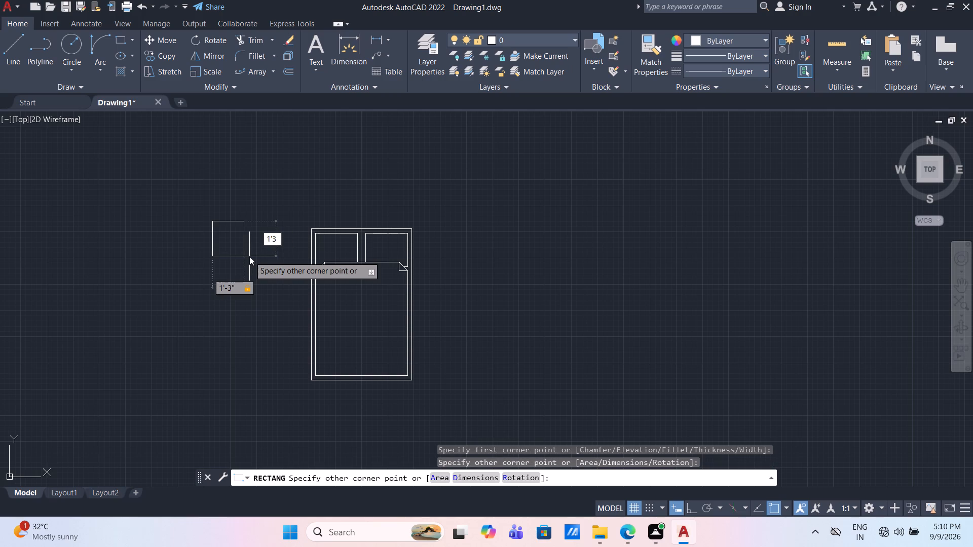
key(Return)
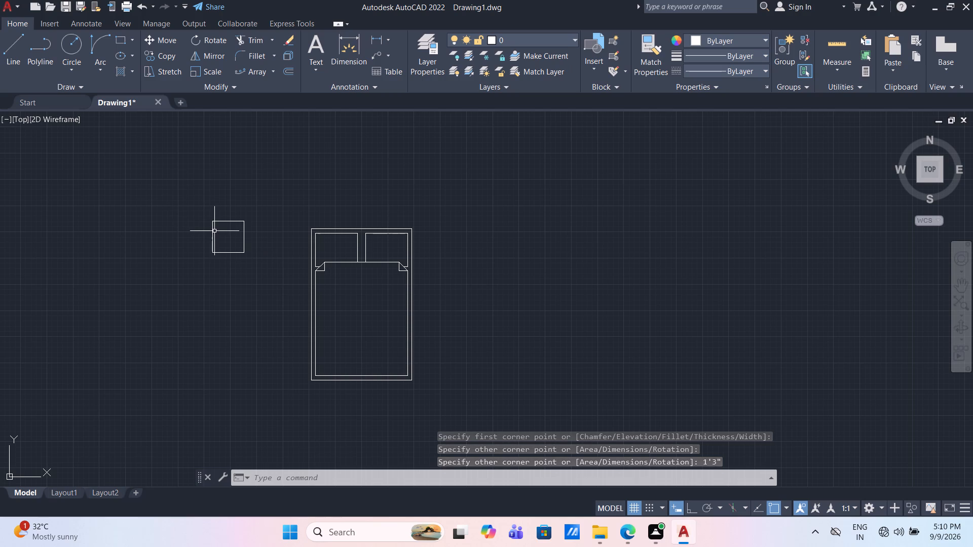
Copy the square from its bottom-right corner to both sides of the bed's head as side tables.
click(212, 231)
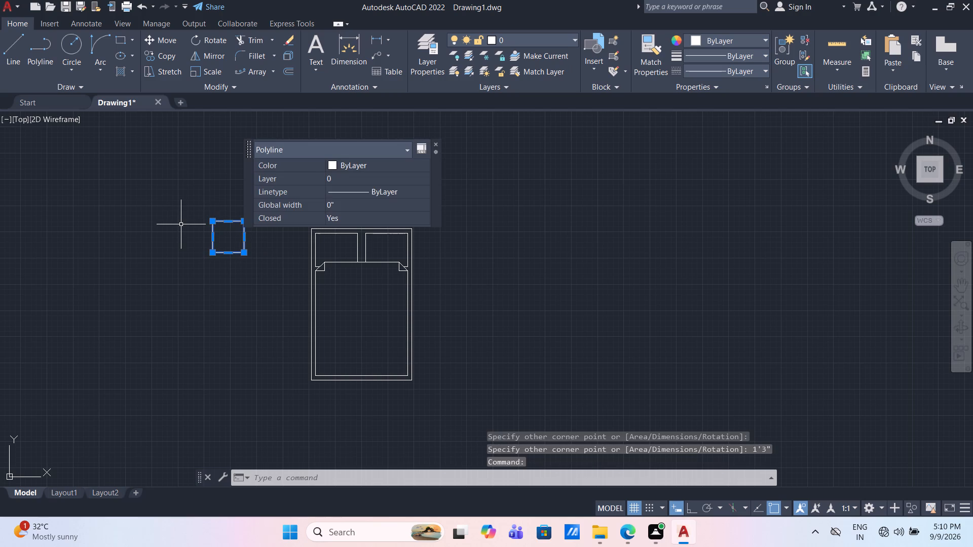
text(CO)
key(Return)
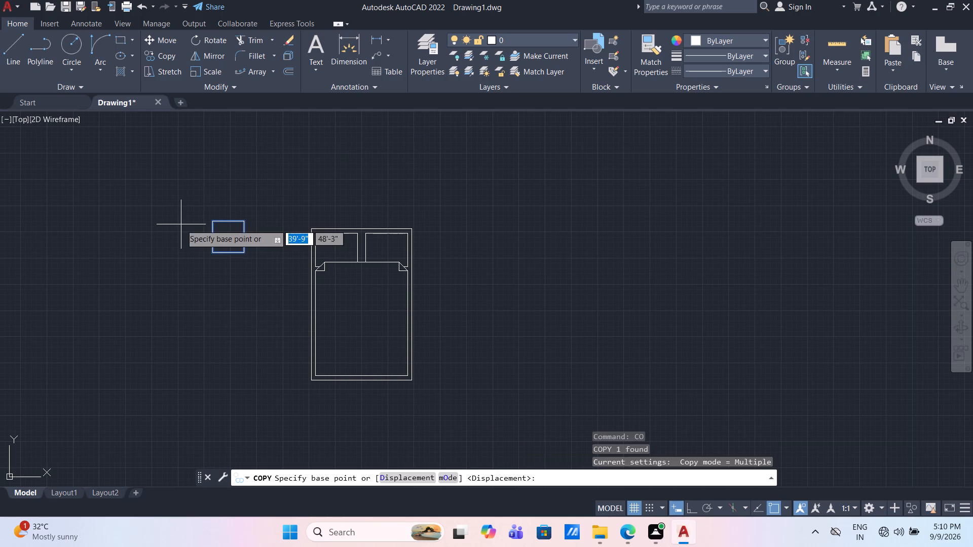
click(242, 254)
scroll(297, 266, up, 2)
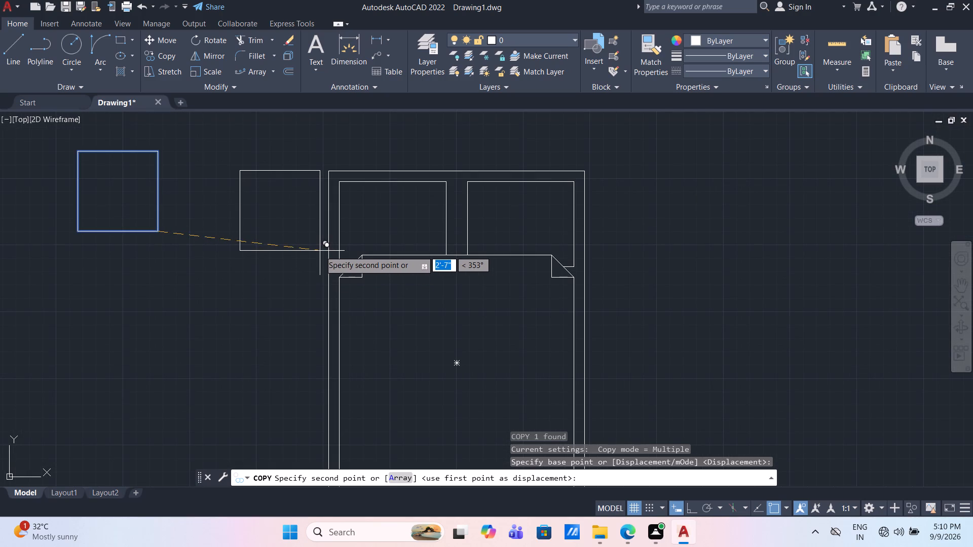
click(319, 251)
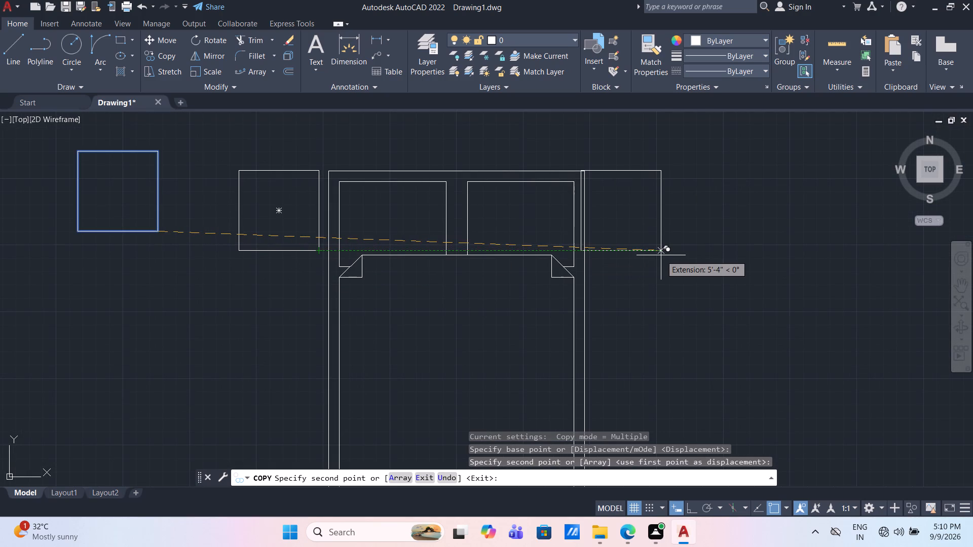
click(678, 254)
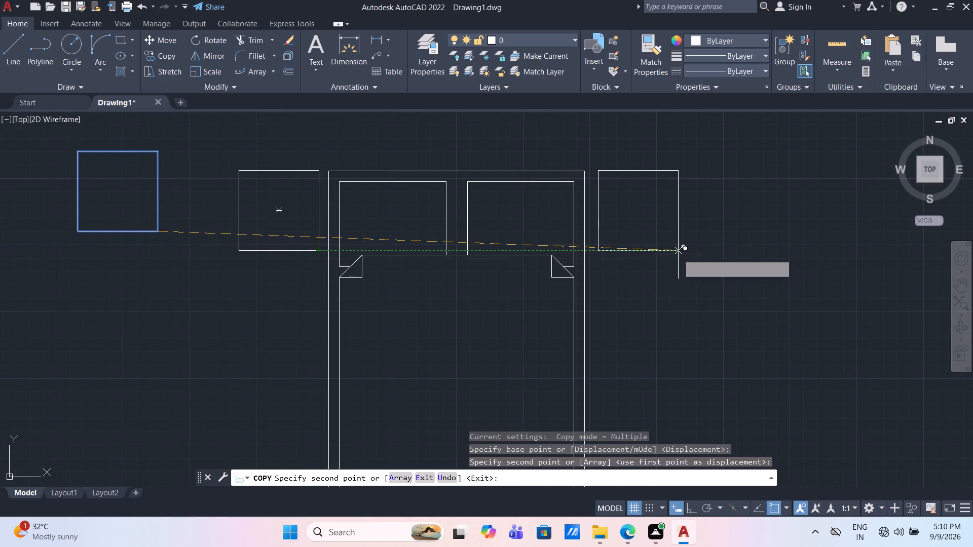
key(Escape)
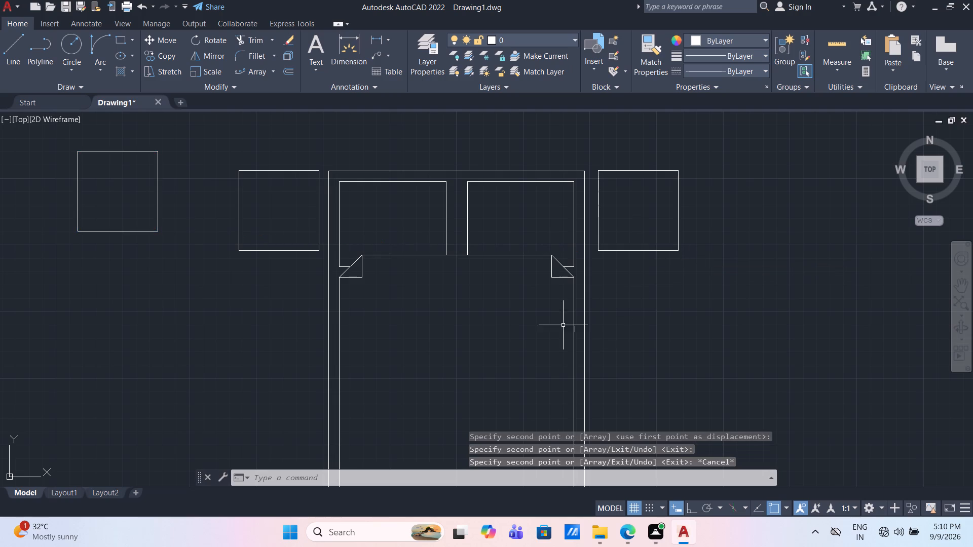
With Ortho on, draw a 2" horizontal guide line from the bed's top-left corner to the left side table.
click(17, 37)
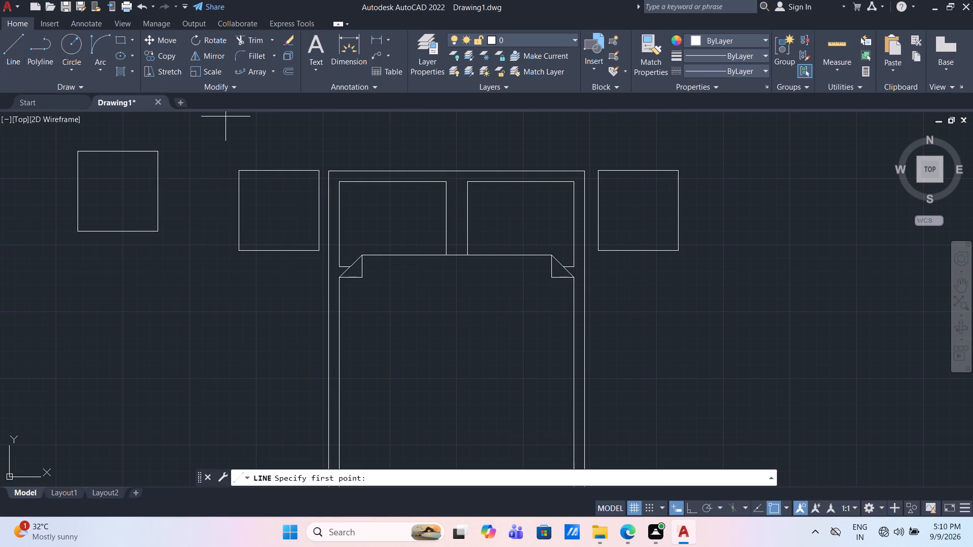
scroll(357, 172, up, 3)
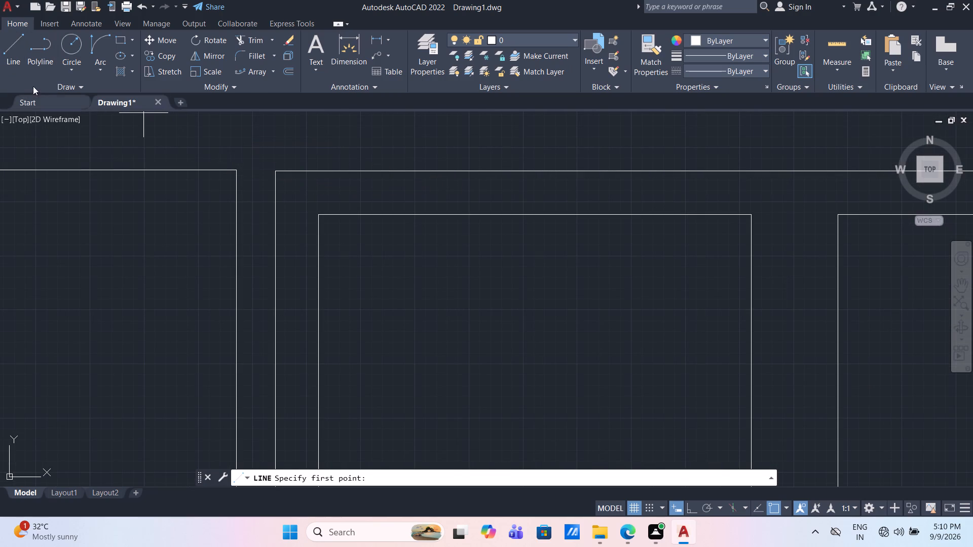
click(278, 170)
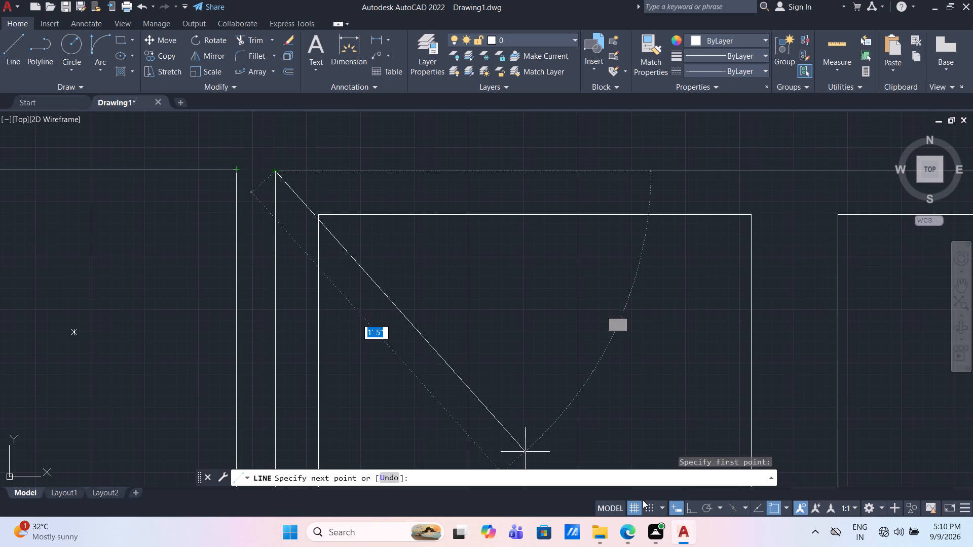
click(692, 509)
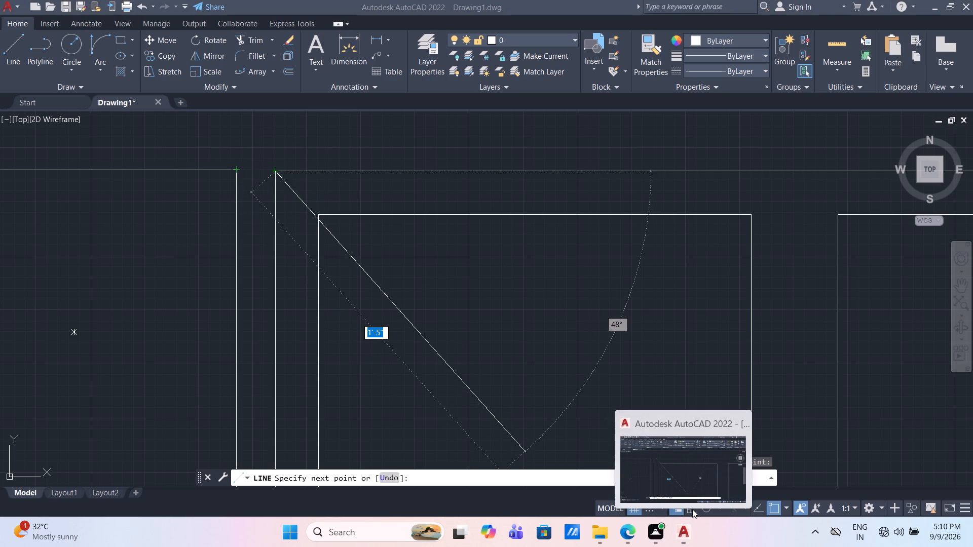
click(690, 509)
click(690, 509)
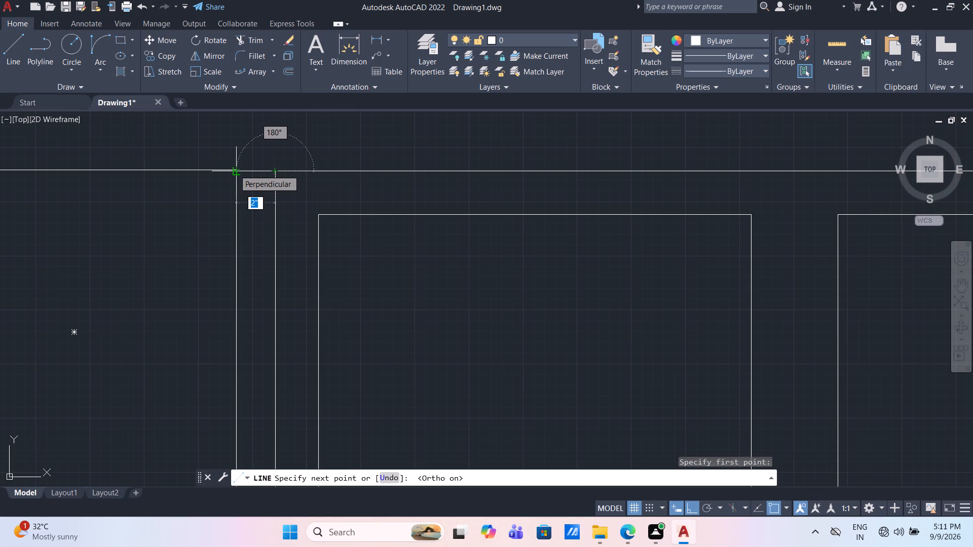
click(234, 170)
key(Escape)
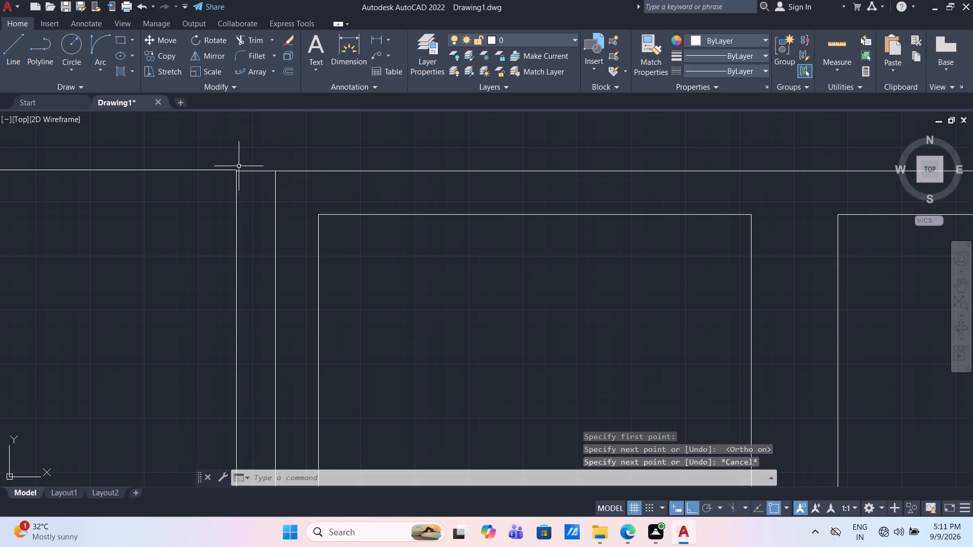
Move the left side table by its top-right corner onto the guide line's left end, aligning it with the bed's top edge.
click(215, 170)
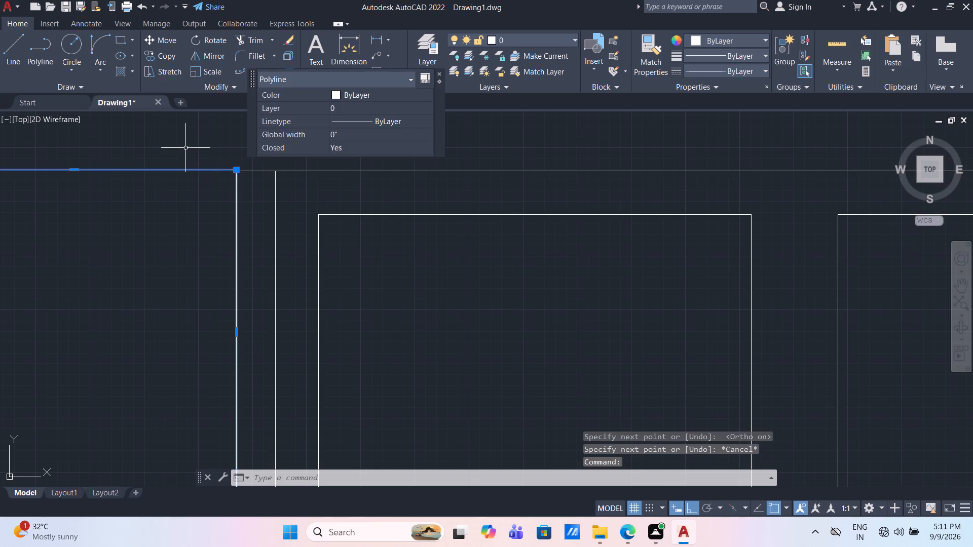
key(m)
key(Return)
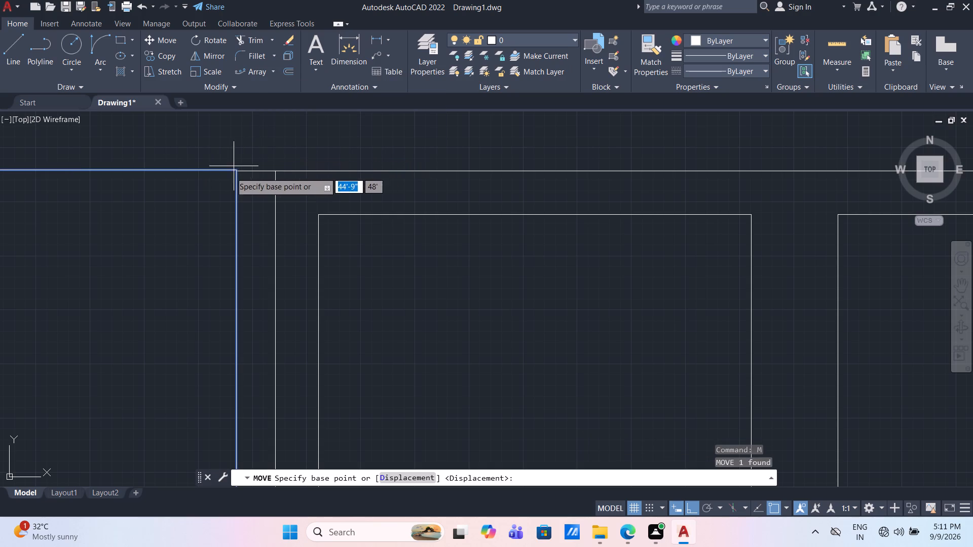
click(236, 168)
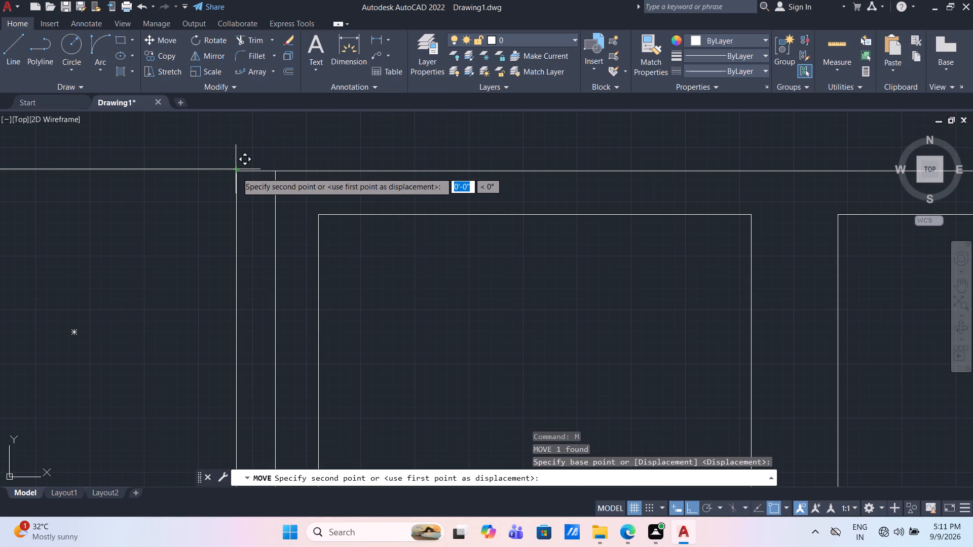
click(238, 175)
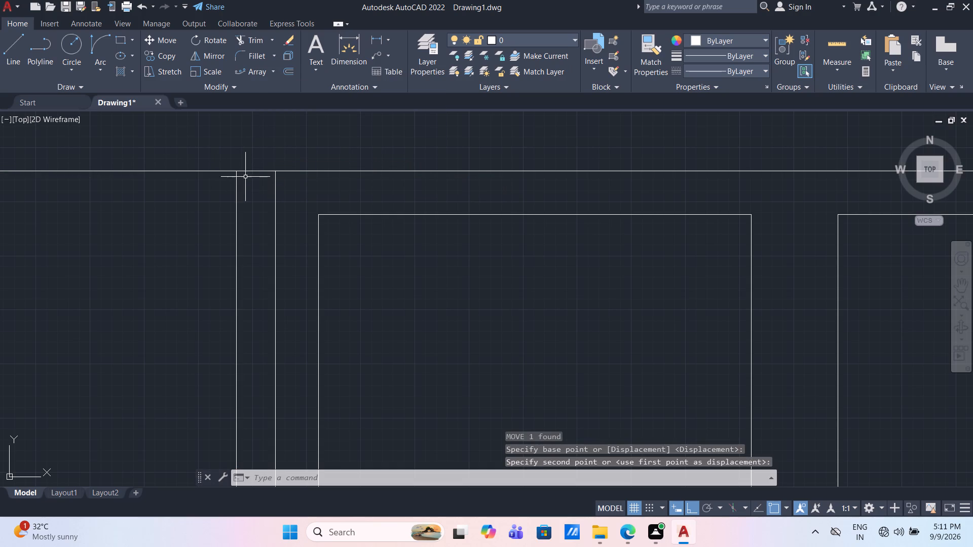
key(Escape)
Erase the short guide line between the left side table and the bed.
click(257, 178)
click(248, 150)
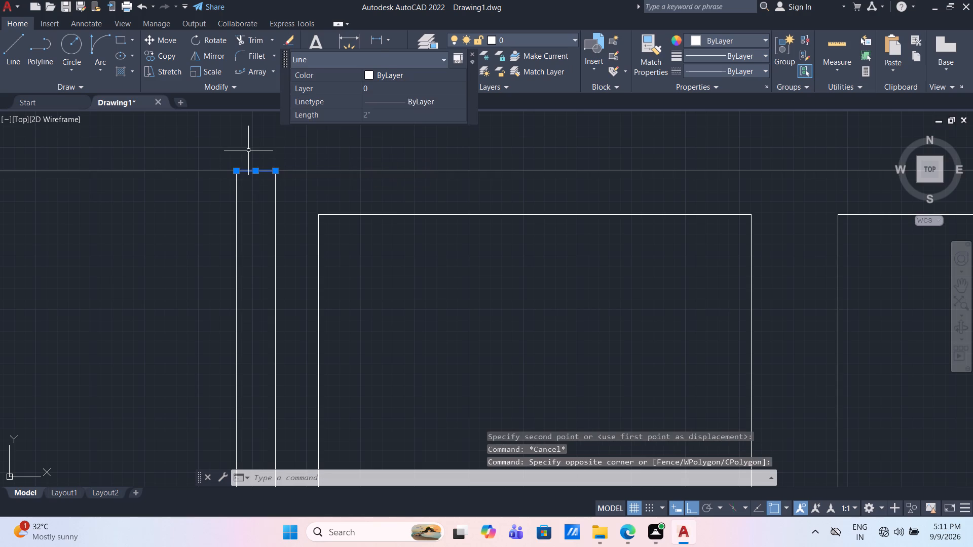
key(Delete)
scroll(252, 153, down, 5)
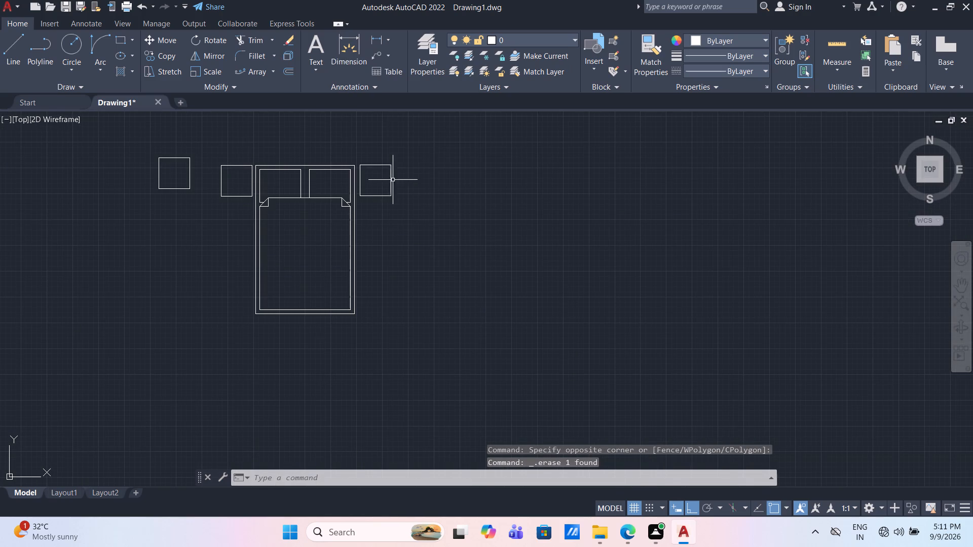
Draw a 2" horizontal guide line from the bed's top-right corner toward the right side table.
scroll(379, 164, up, 3)
scroll(312, 140, up, 1)
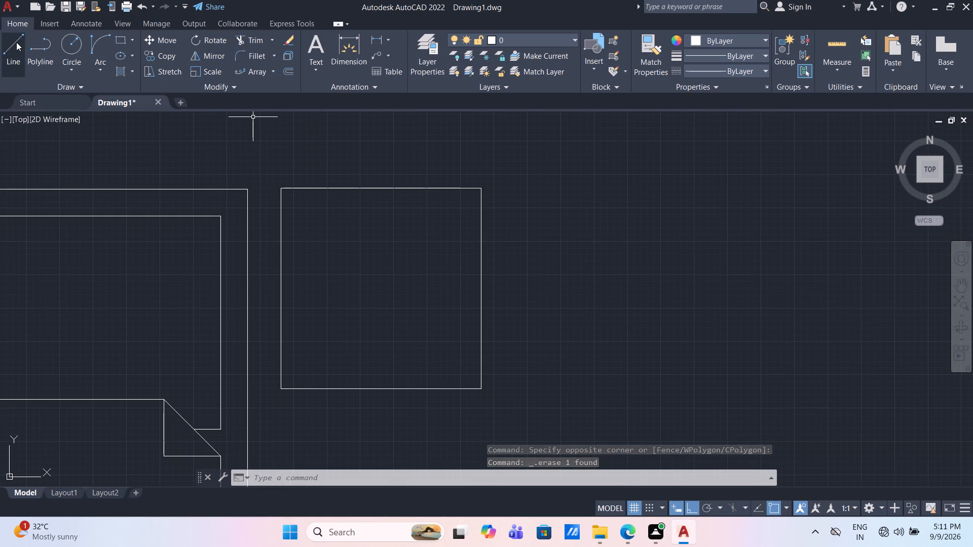
click(16, 42)
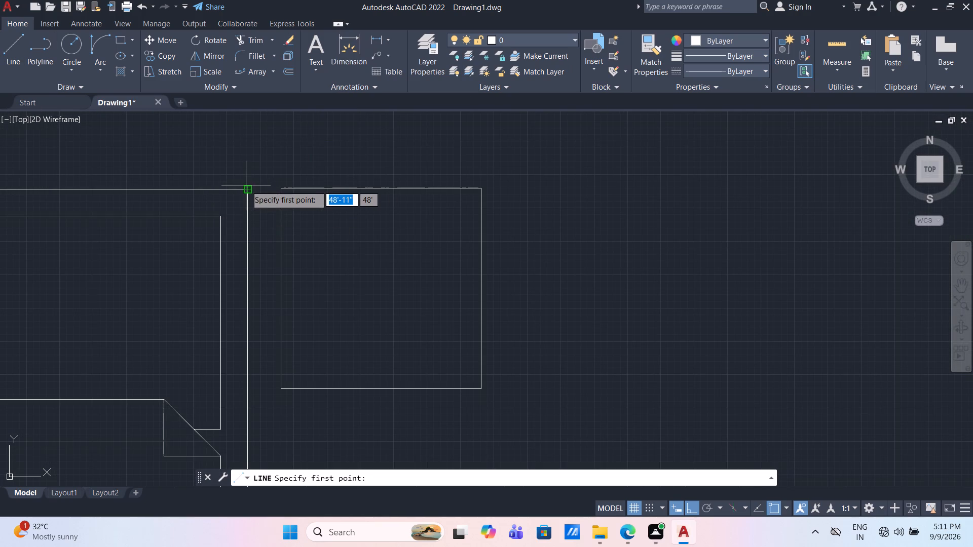
click(246, 192)
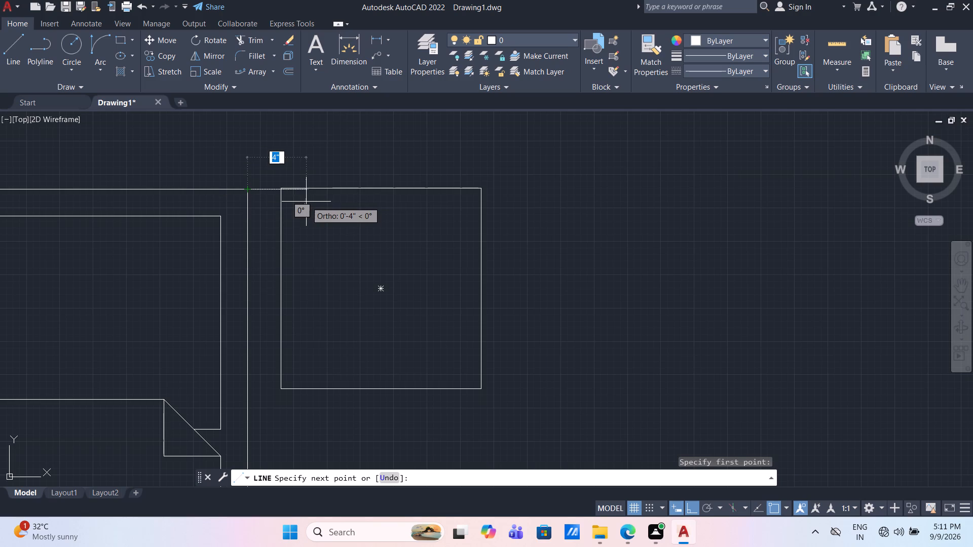
text(2")
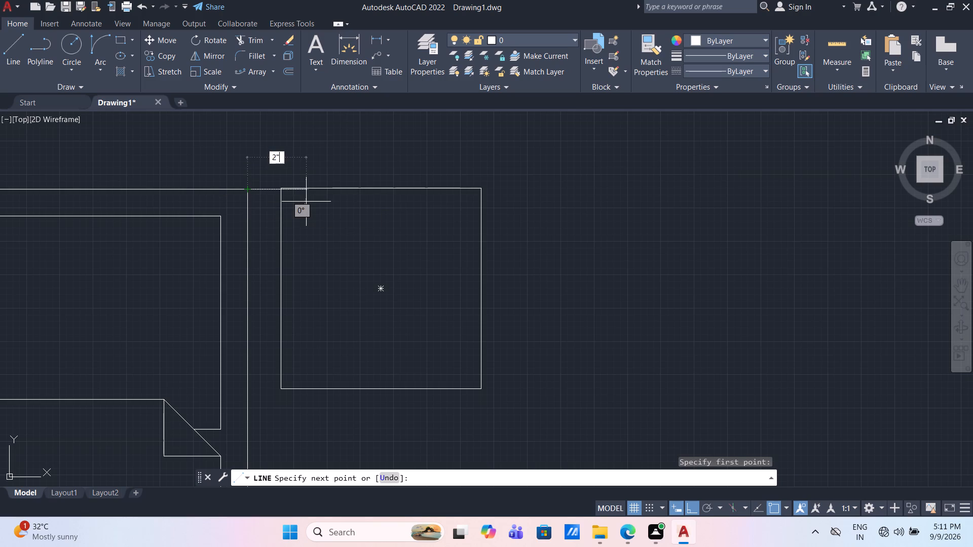
key(Return)
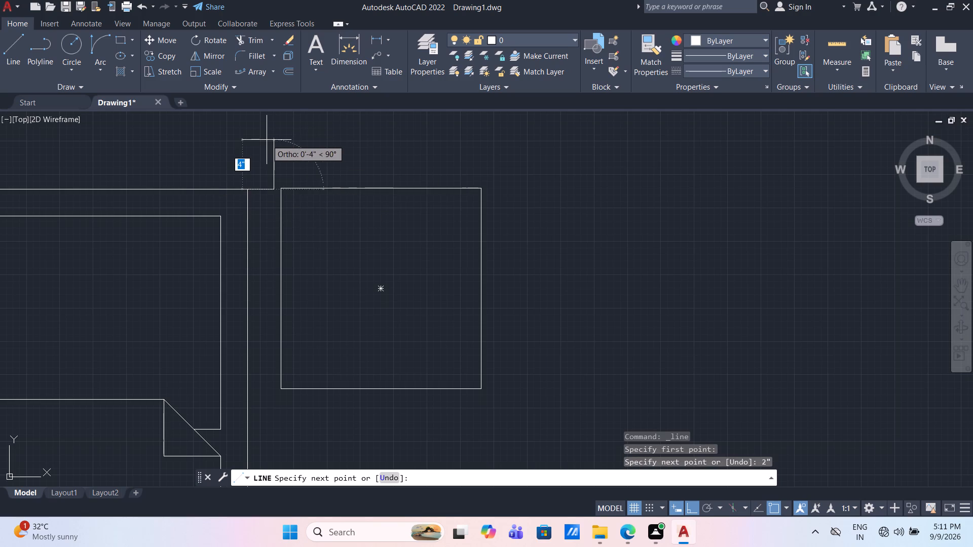
key(Escape)
click(267, 140)
key(Escape)
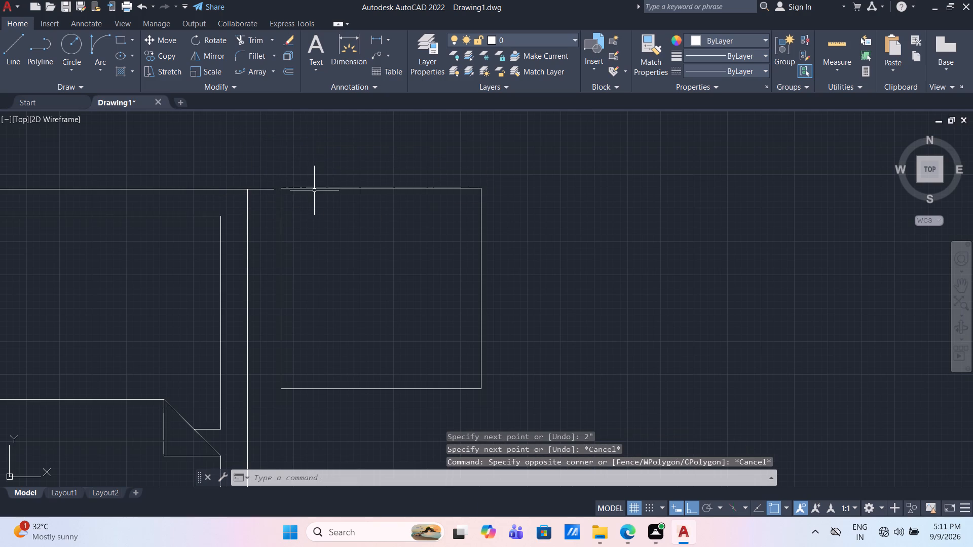
Move the right side table by its top-left corner onto the guide line's right end, level with the bed's top edge.
click(314, 188)
key(m)
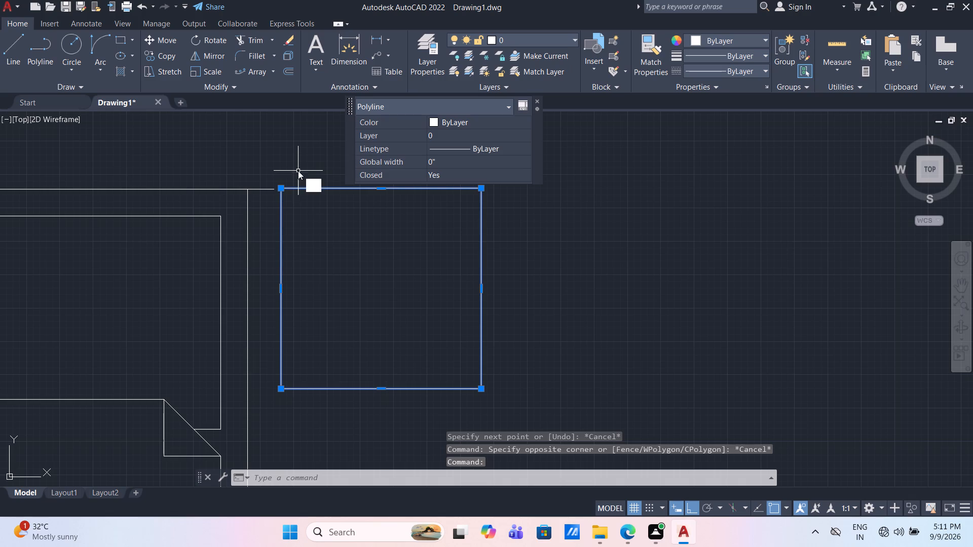
key(Return)
click(282, 190)
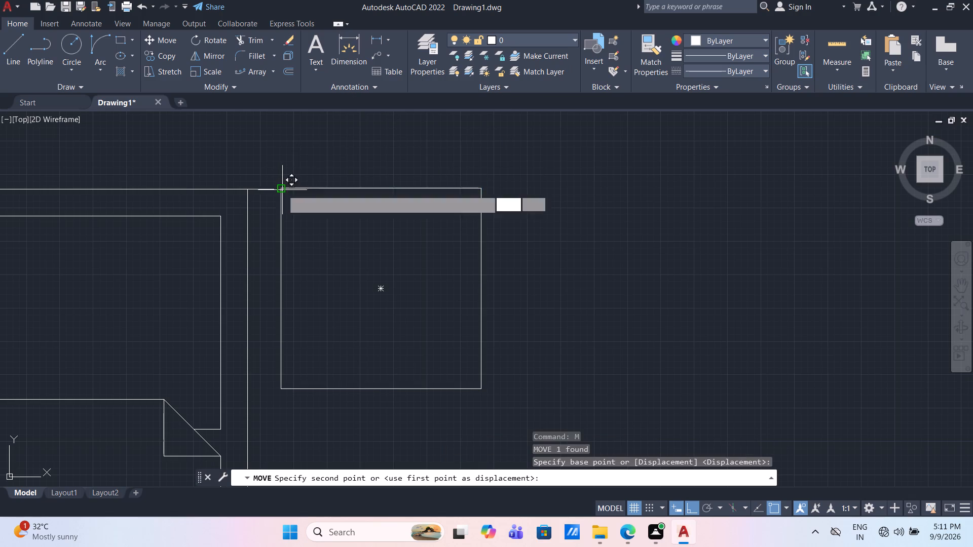
click(271, 188)
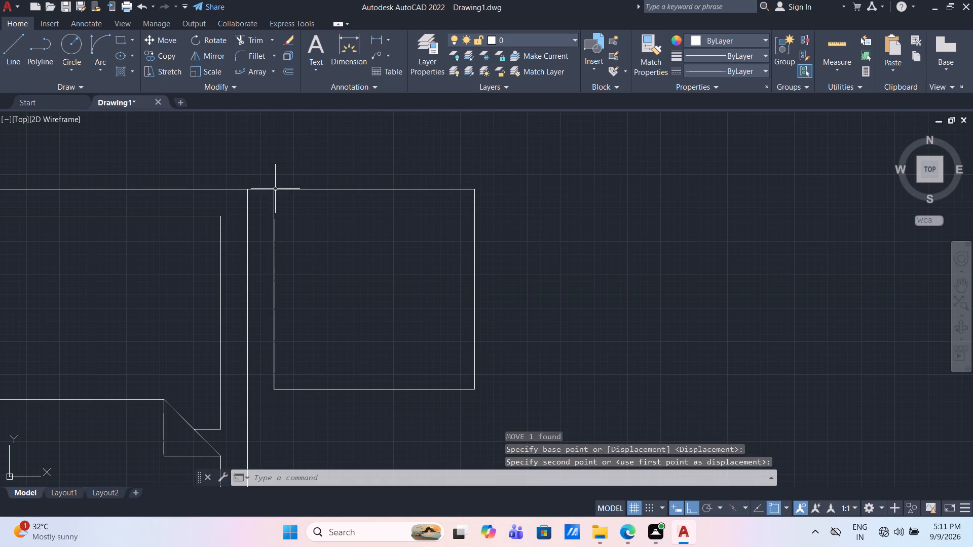
key(Escape)
Draw a circle of about 4" radius at the center of the spare square left of the side tables.
scroll(365, 247, down, 4)
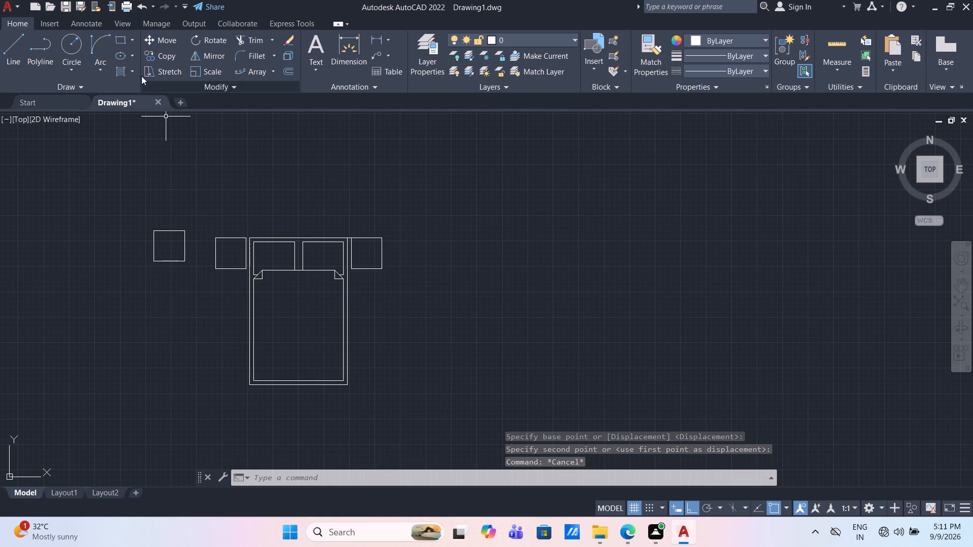
click(74, 41)
scroll(174, 254, up, 2)
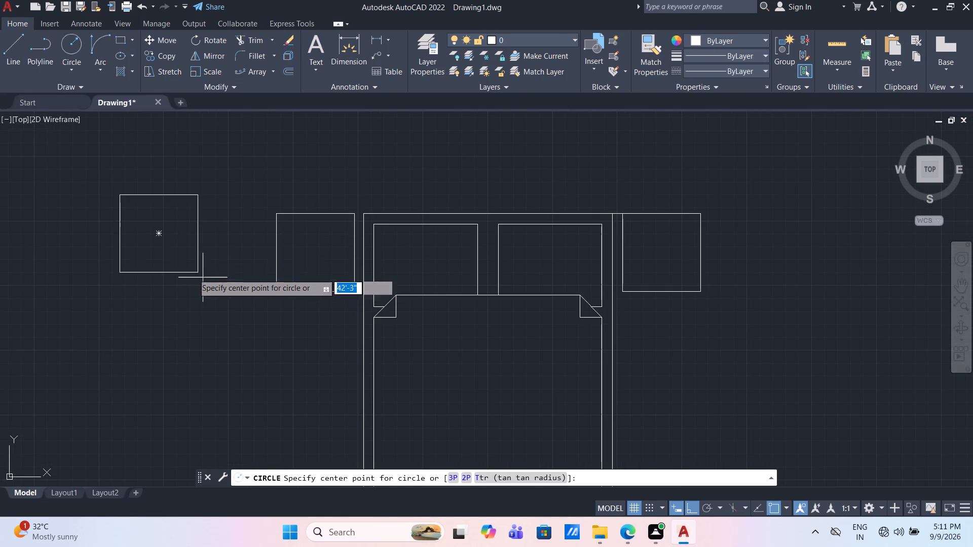
click(158, 235)
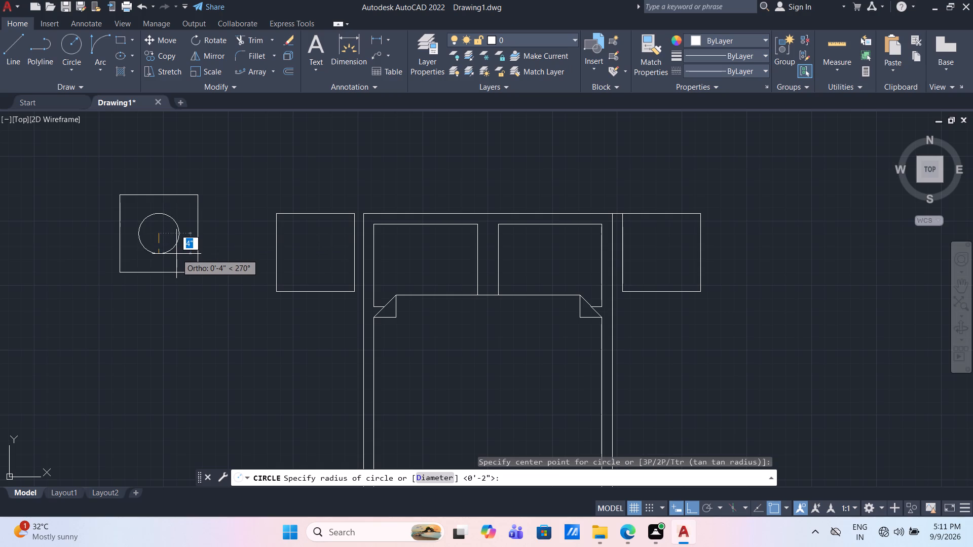
click(176, 254)
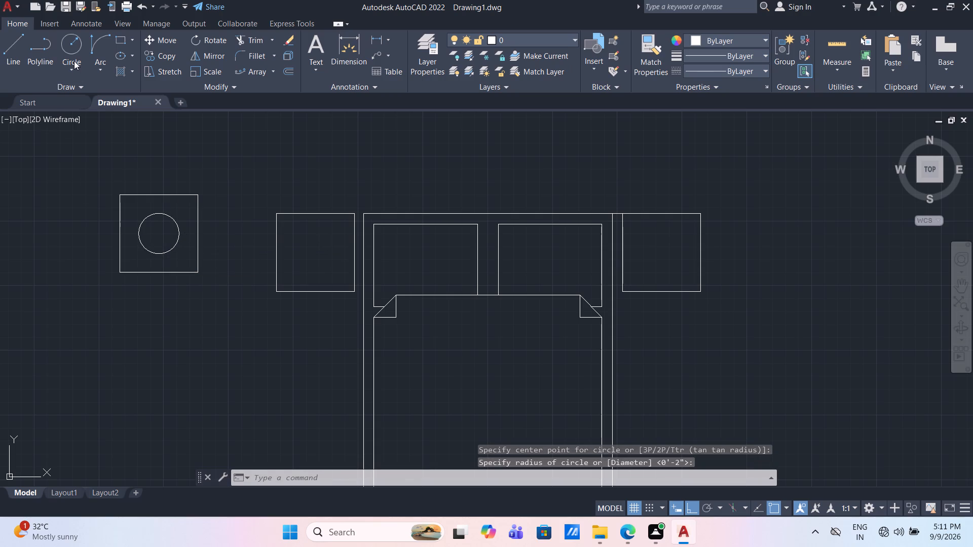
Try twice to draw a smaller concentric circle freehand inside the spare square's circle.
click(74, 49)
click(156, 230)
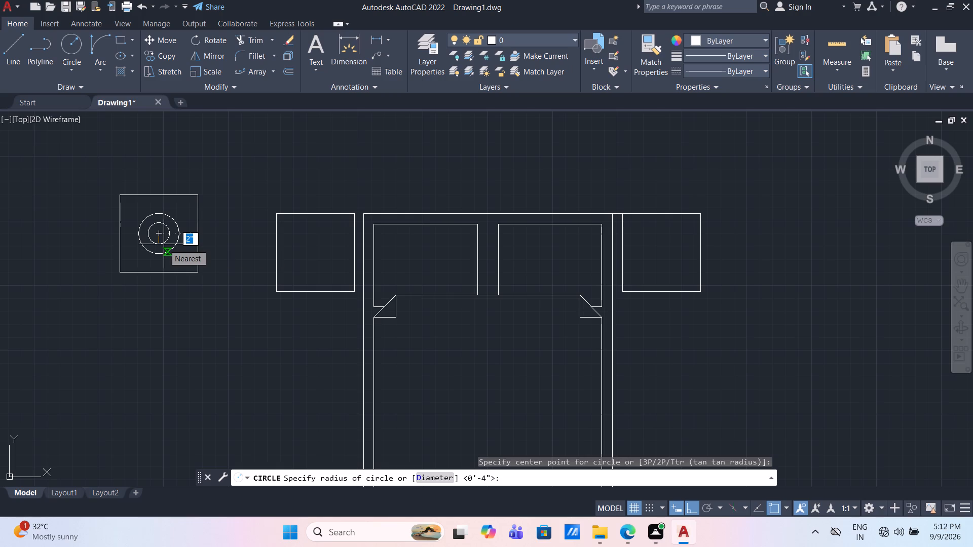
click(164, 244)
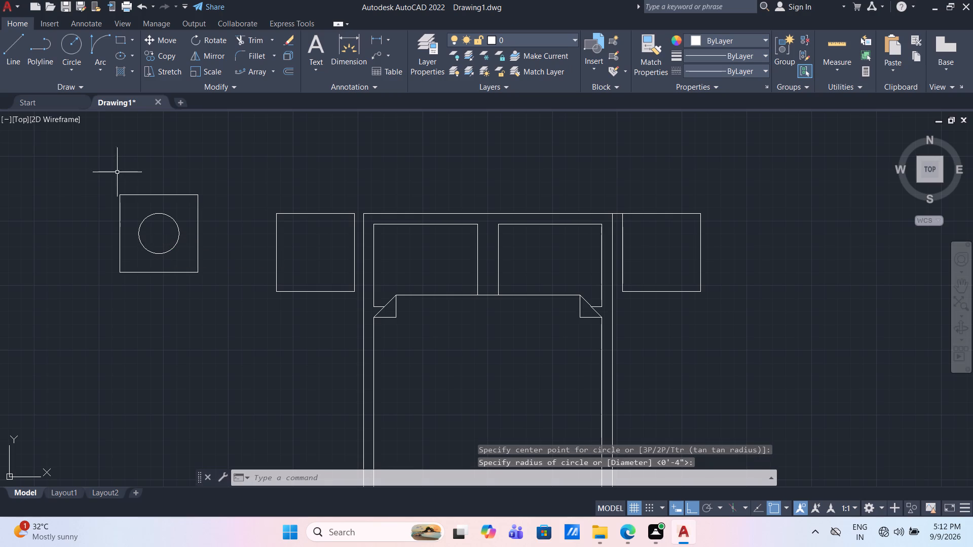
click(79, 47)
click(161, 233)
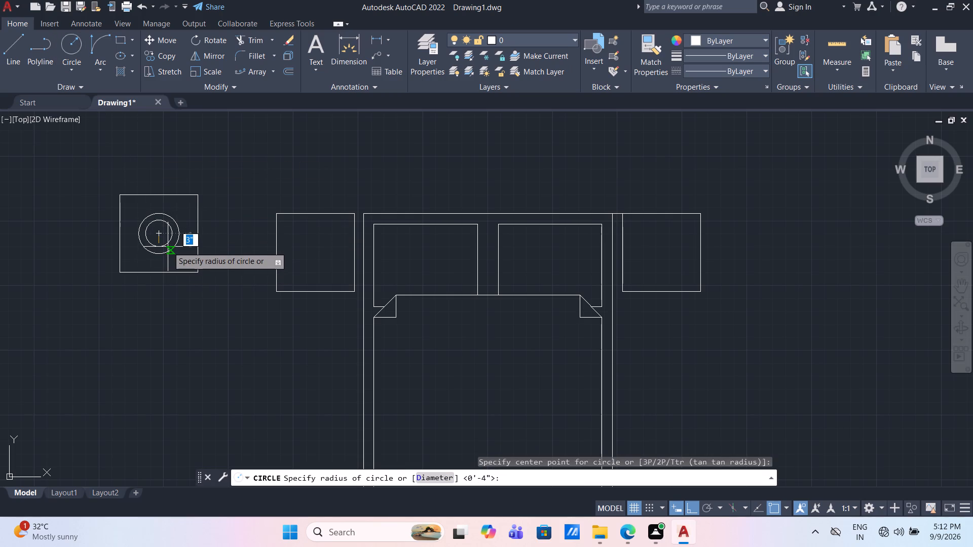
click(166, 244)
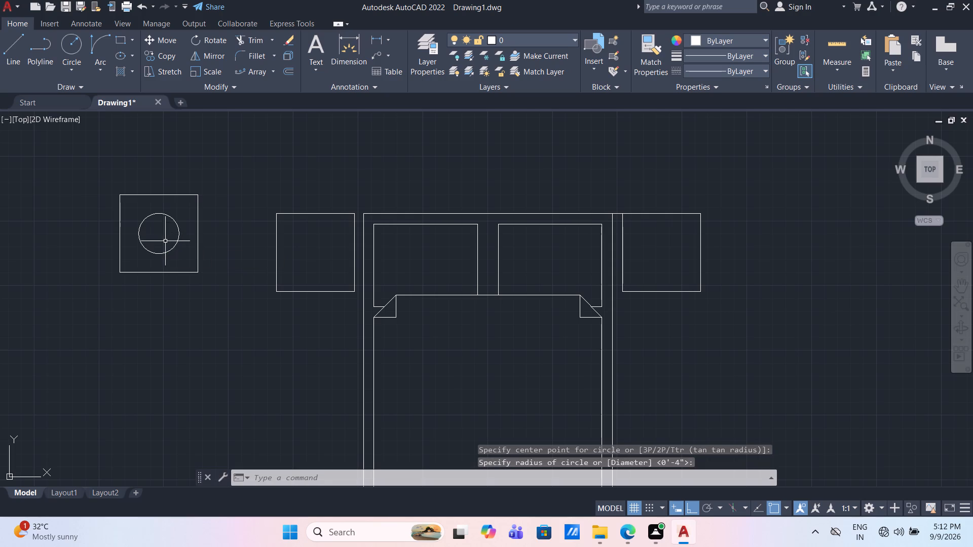
Draw a concentric circle of 2" radius at the center of the spare square's 4" circle.
click(74, 48)
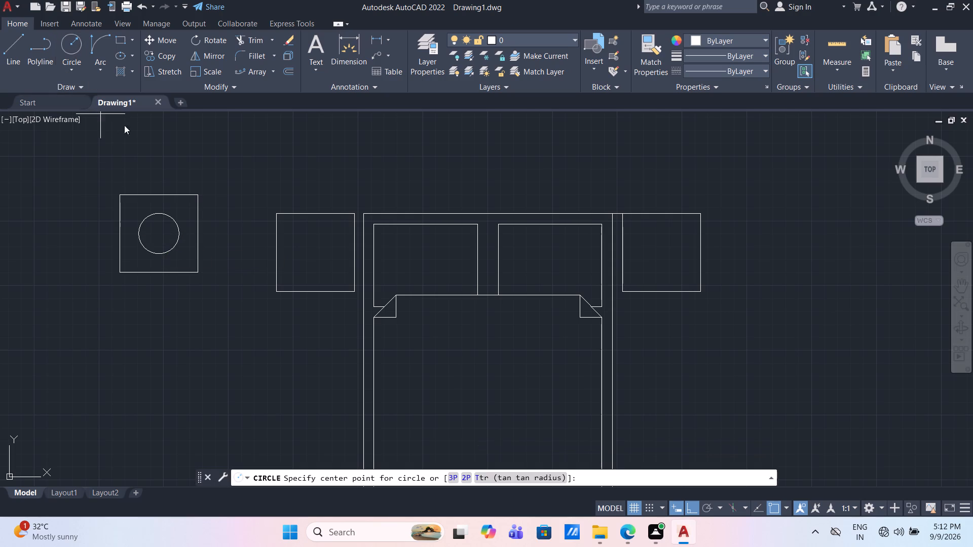
click(157, 233)
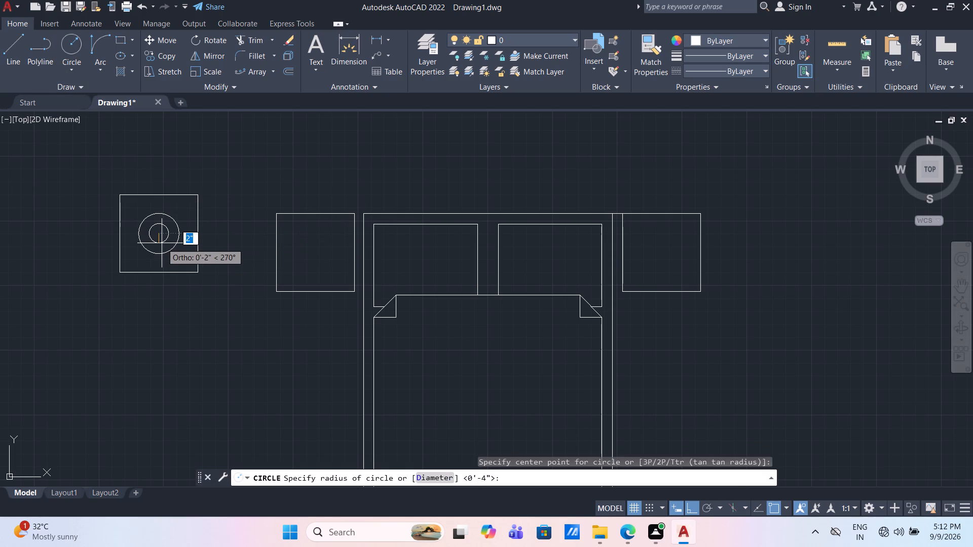
text(2")
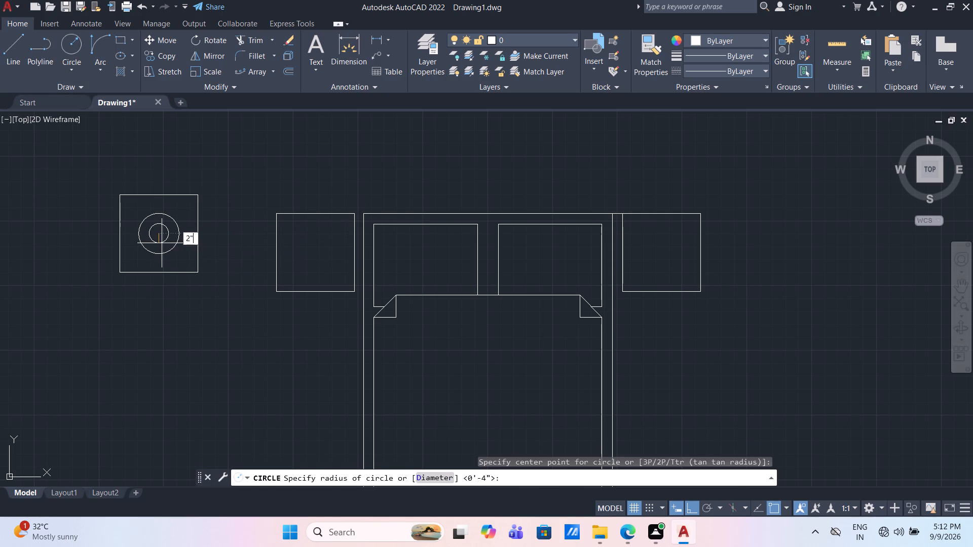
key(Return)
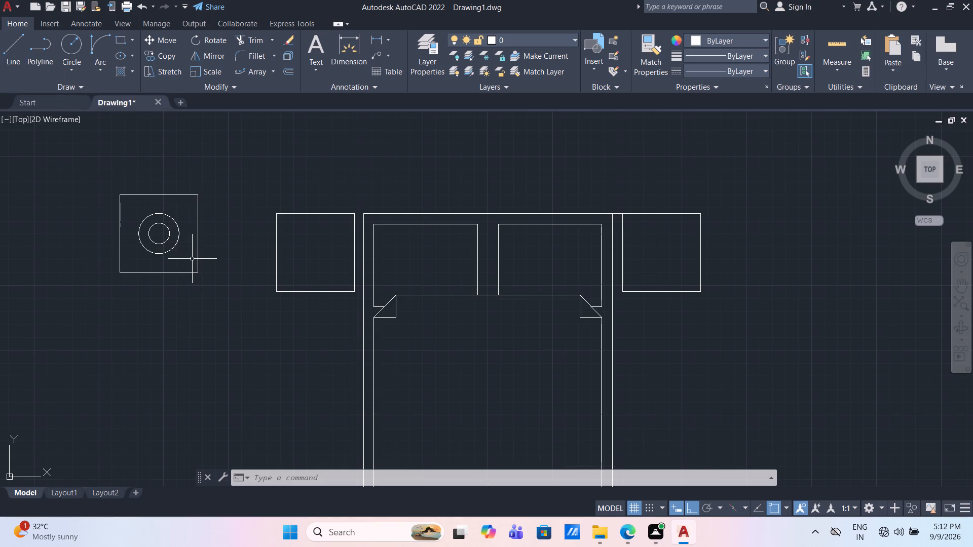
Copy the concentric lamp circles from their center to the center of the left side table.
drag(185, 259, 177, 254)
click(139, 215)
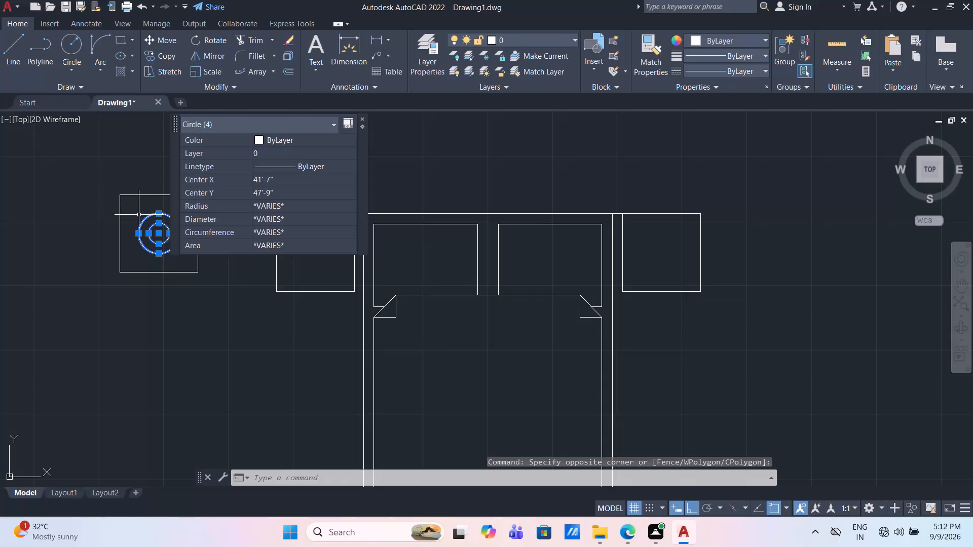
text(CO)
key(Return)
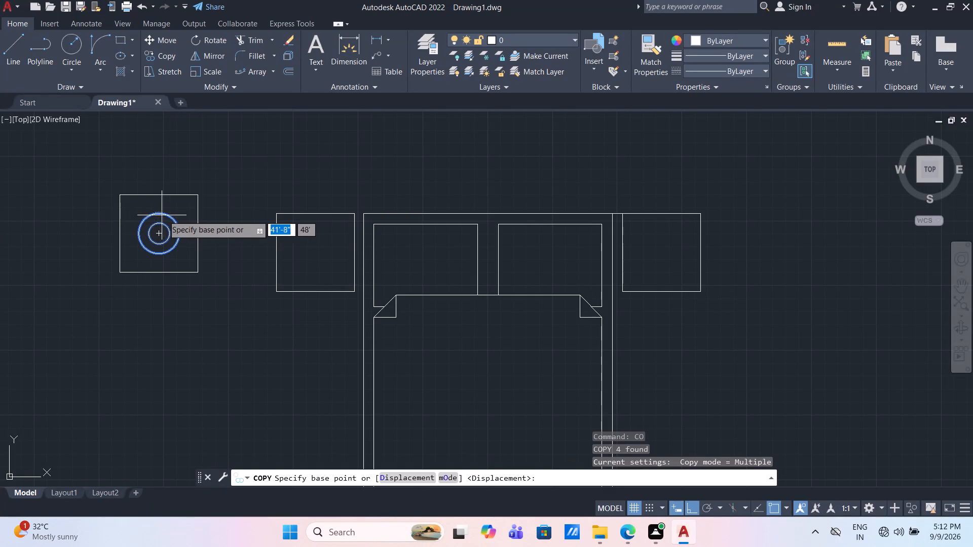
click(160, 234)
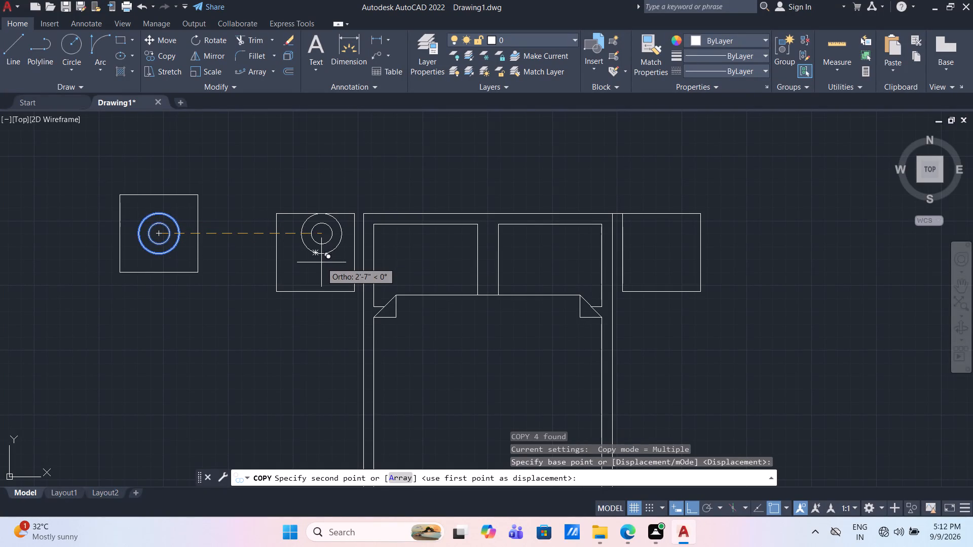
click(313, 256)
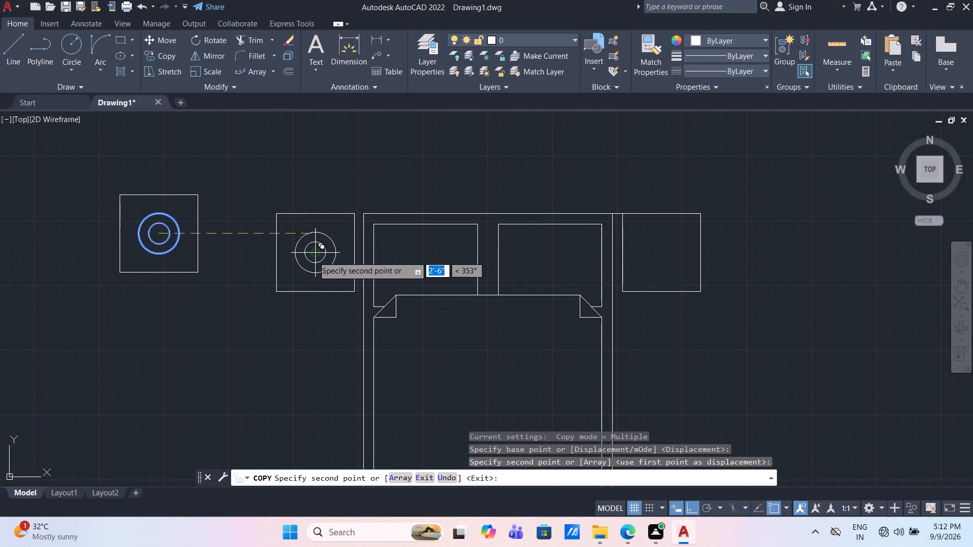
key(Escape)
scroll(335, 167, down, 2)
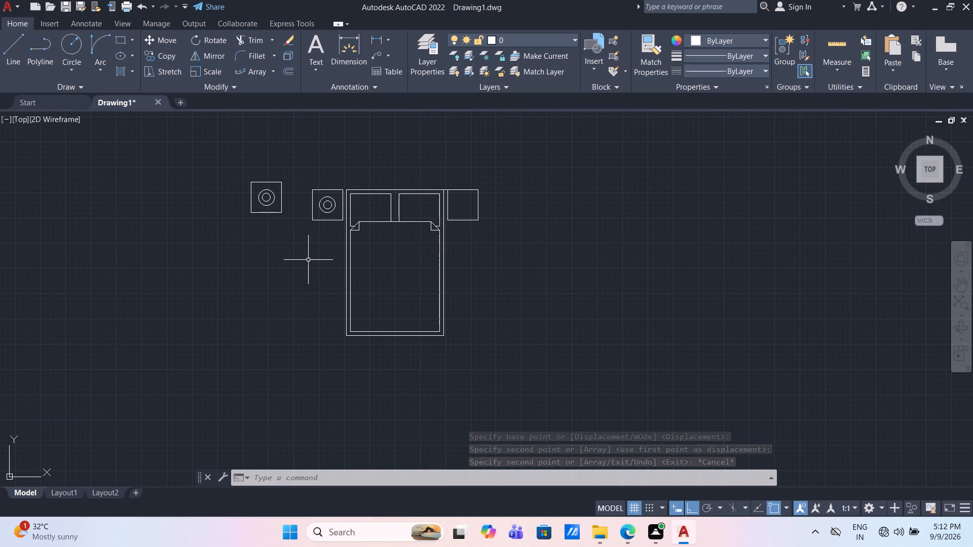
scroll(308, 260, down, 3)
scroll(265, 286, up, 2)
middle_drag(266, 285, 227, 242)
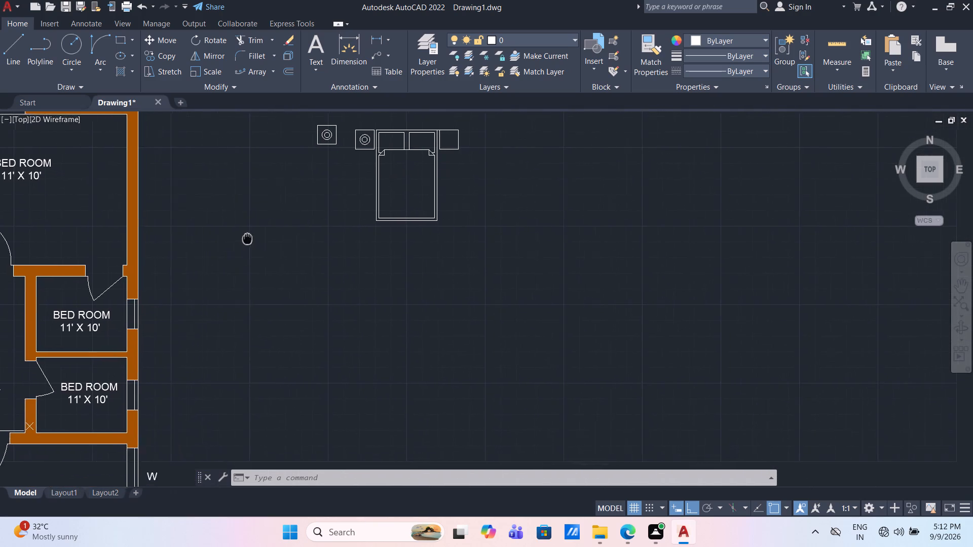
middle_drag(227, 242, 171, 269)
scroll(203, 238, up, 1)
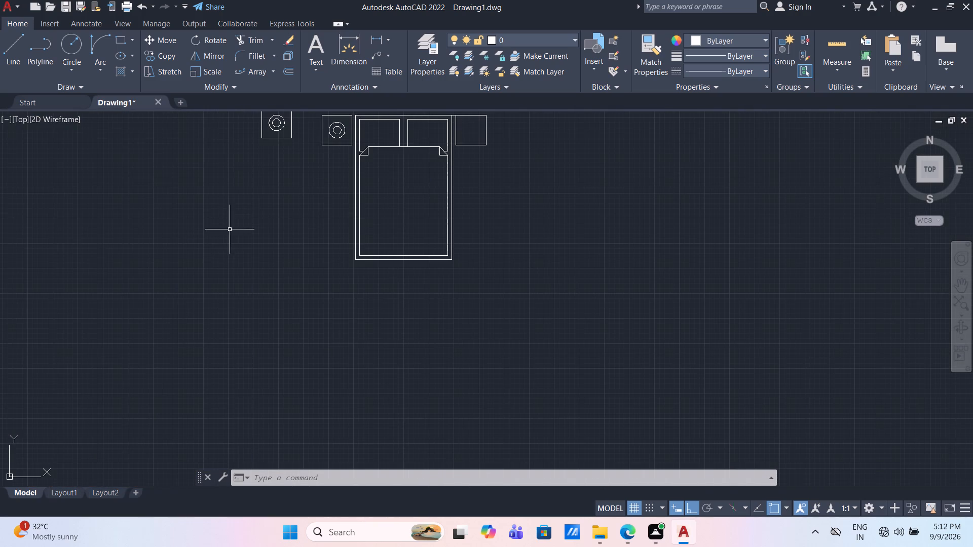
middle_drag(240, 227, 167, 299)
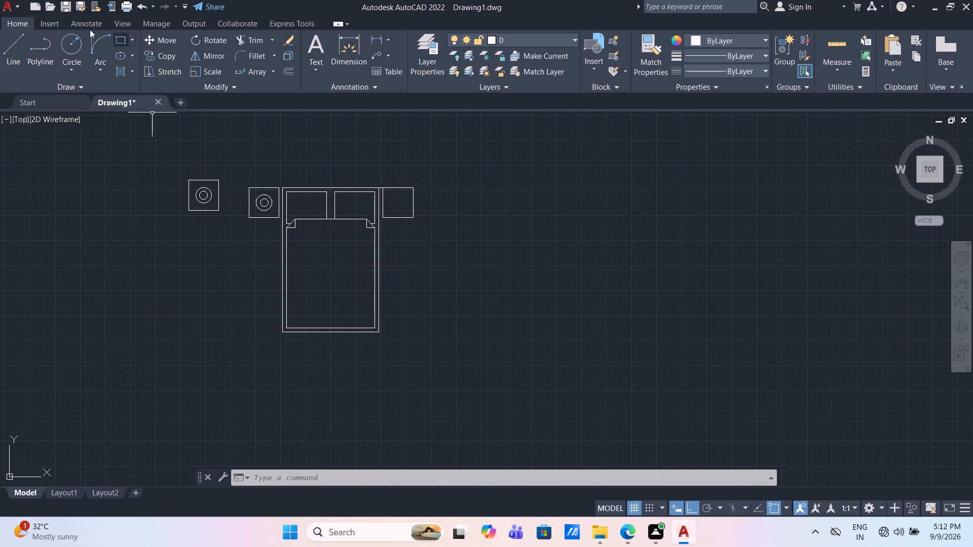
Set the hatch to the solid pattern with index color 47.
click(123, 71)
click(119, 51)
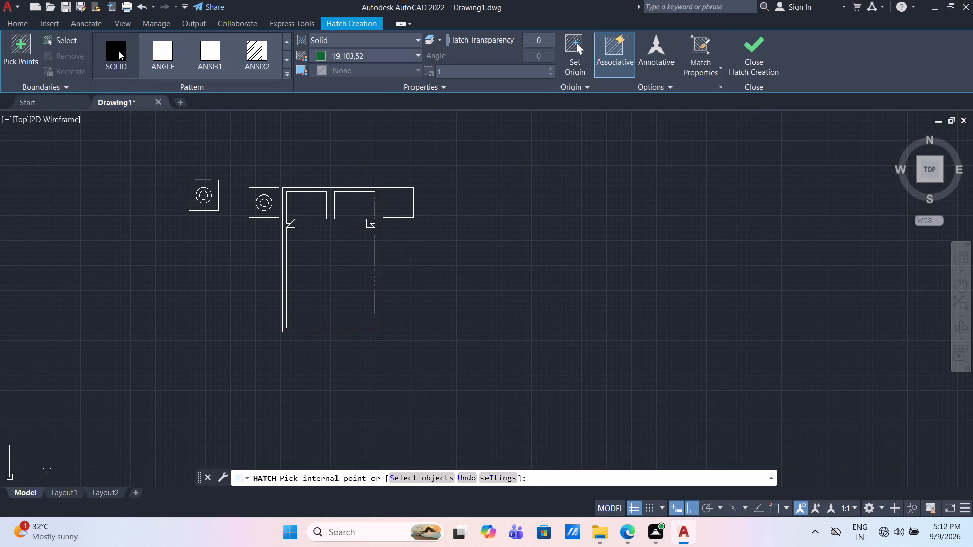
click(401, 57)
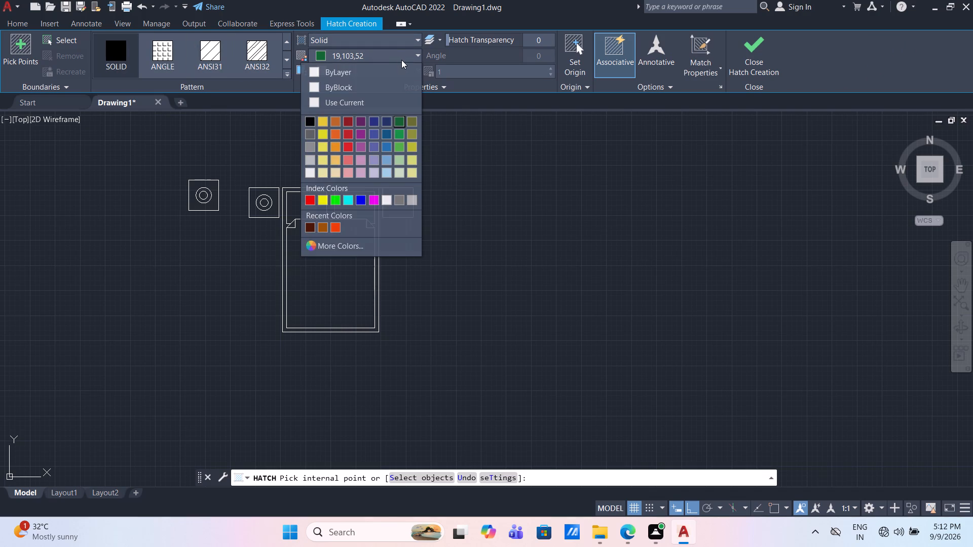
click(324, 227)
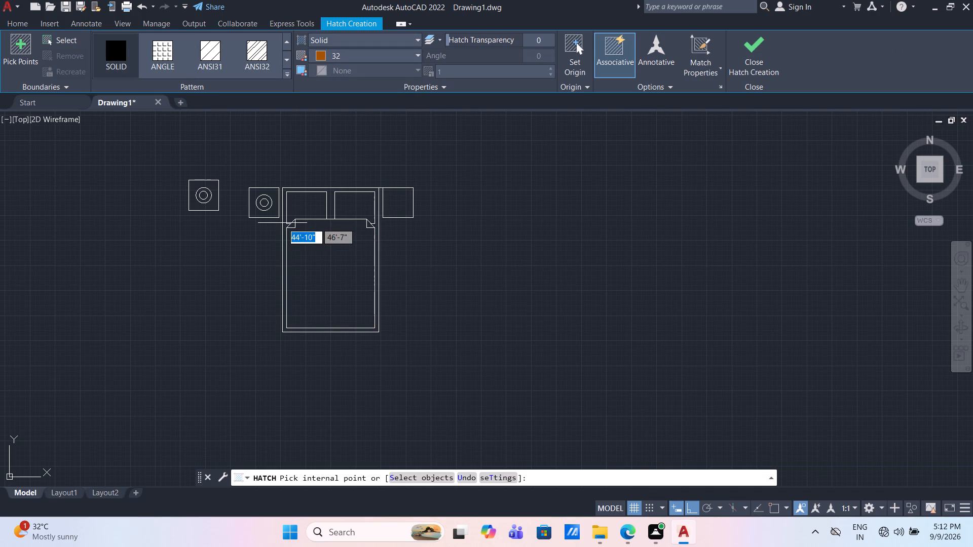
scroll(286, 223, up, 2)
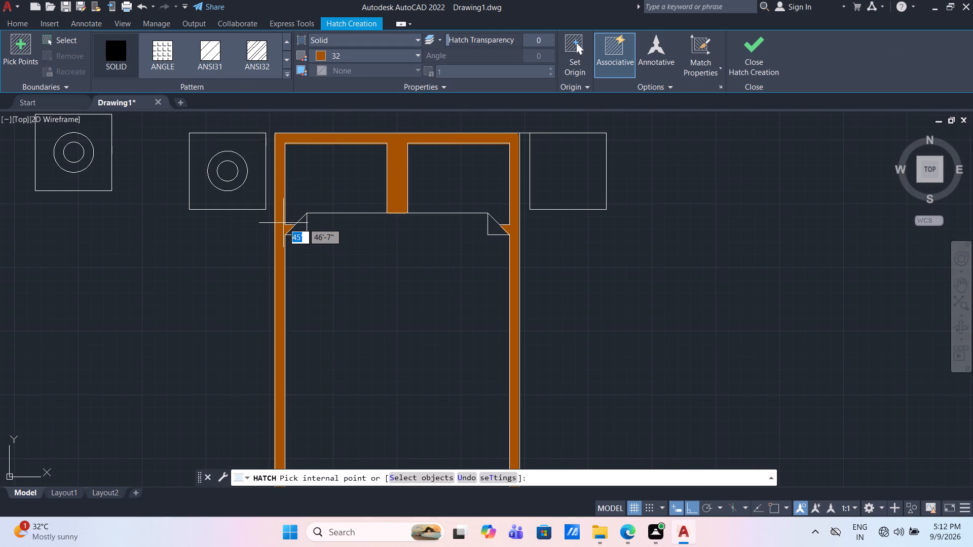
click(359, 56)
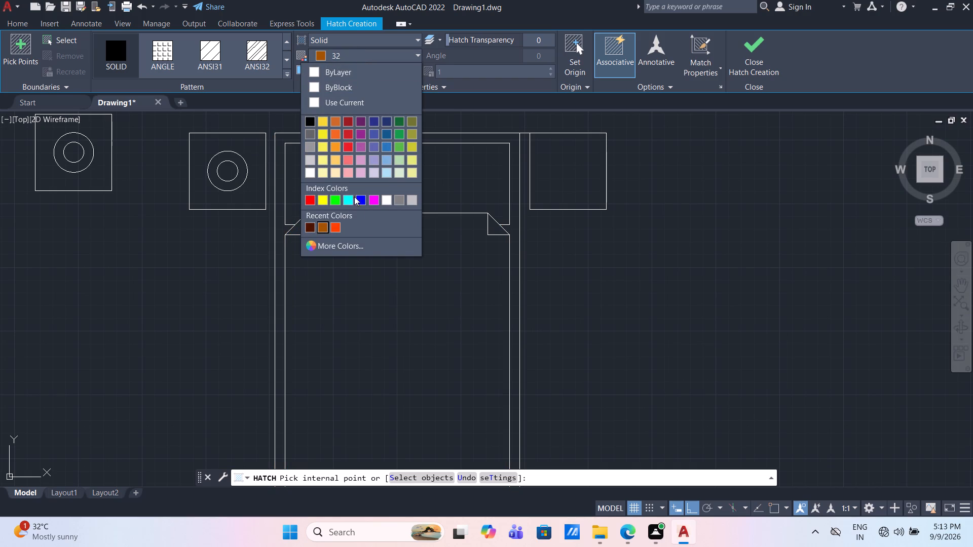
click(343, 250)
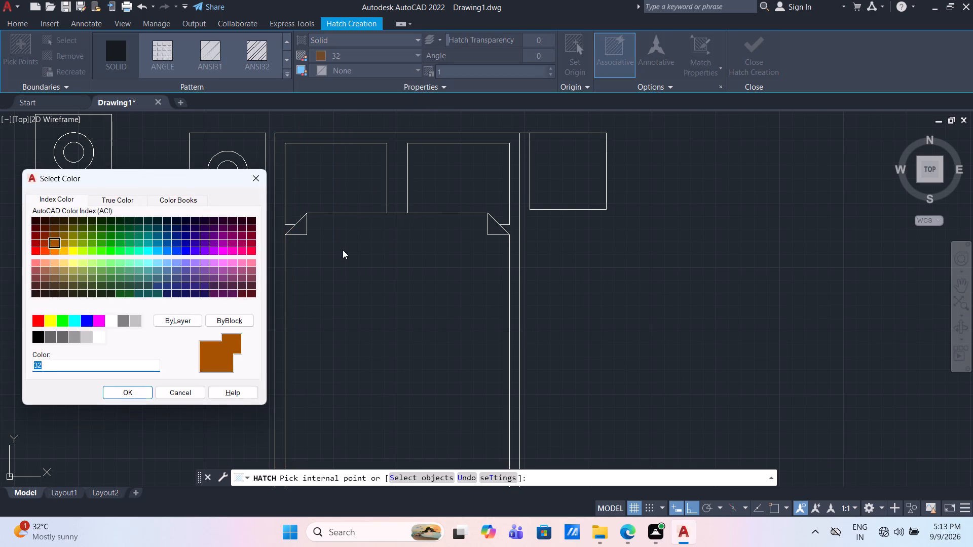
click(64, 285)
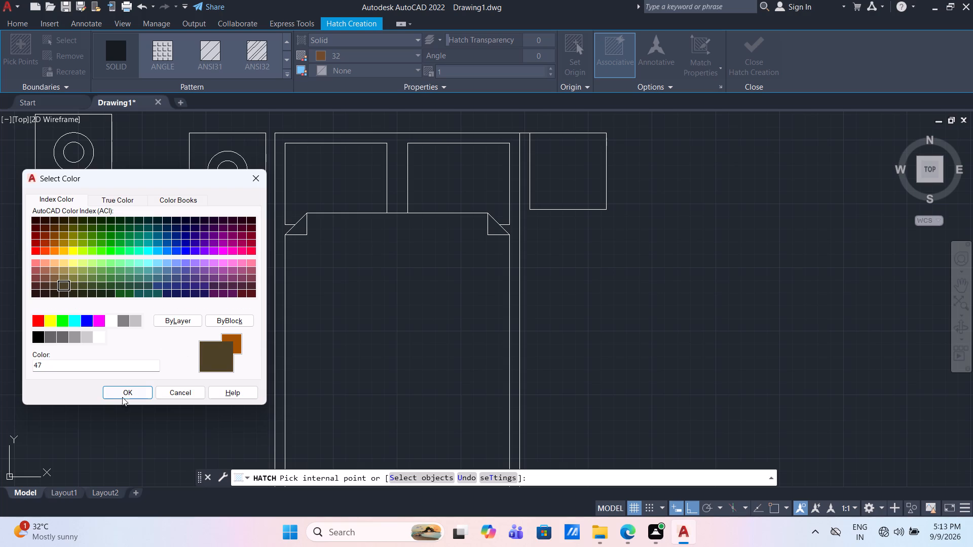
click(130, 391)
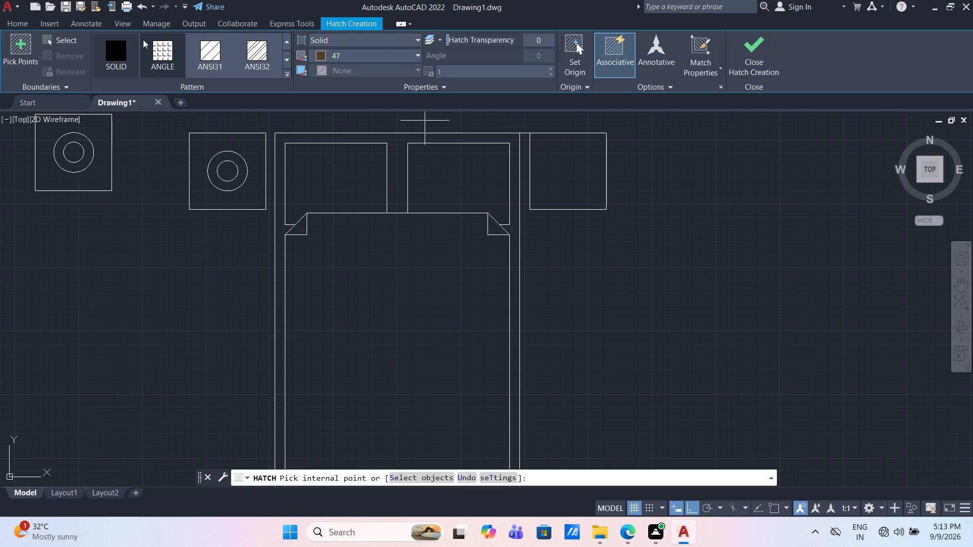
click(23, 40)
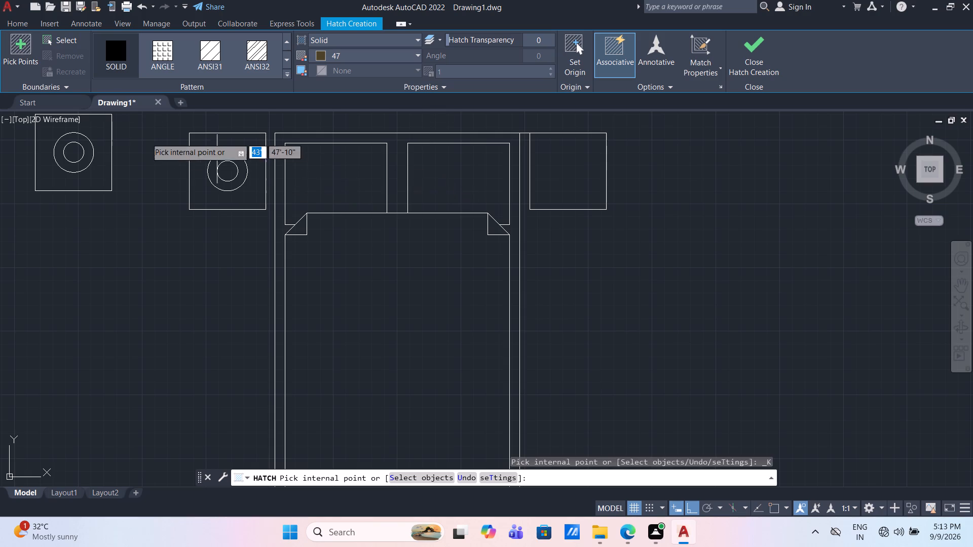
click(71, 41)
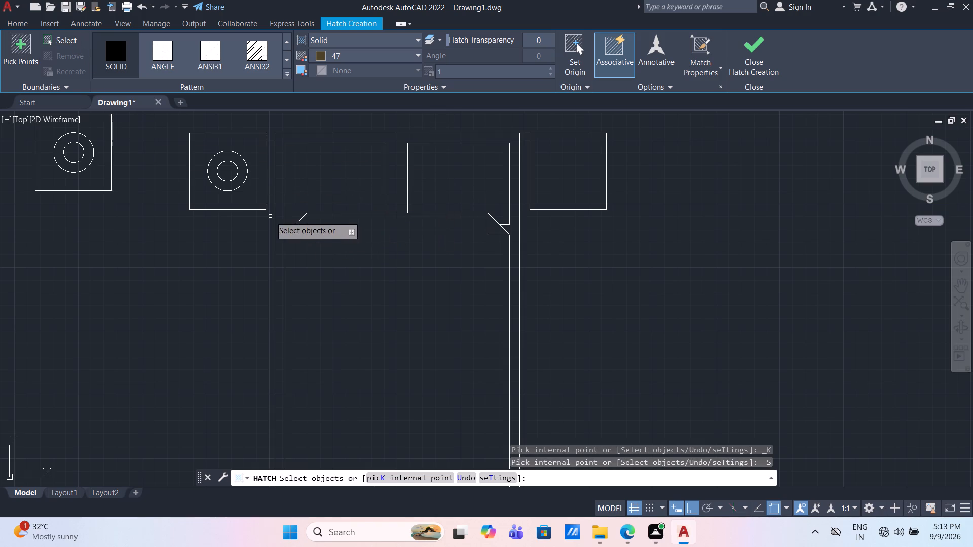
click(54, 36)
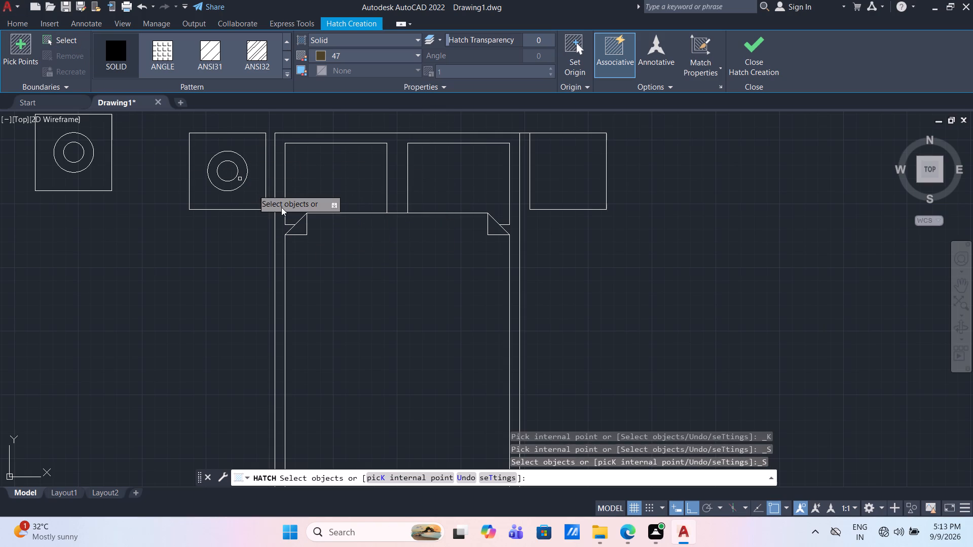
key(Escape)
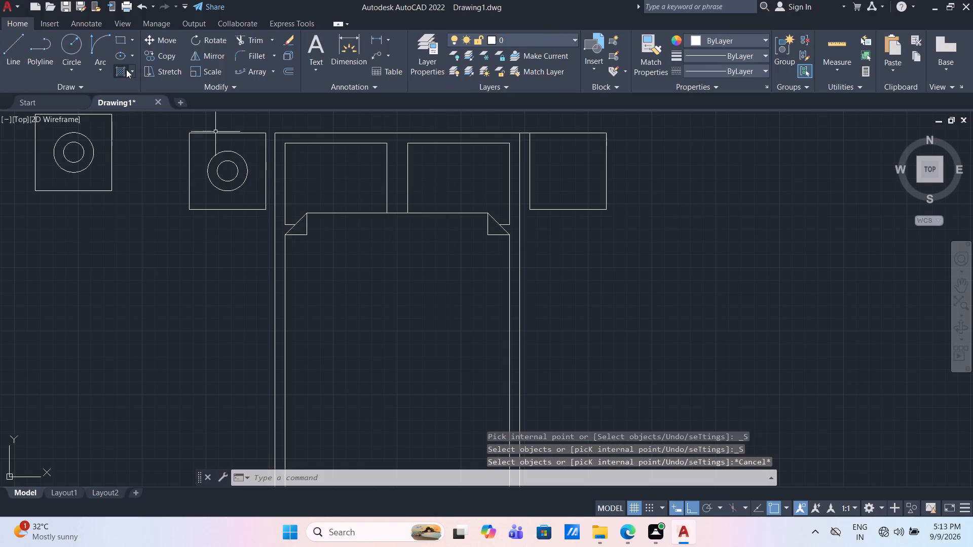
Fill the bed frame border and both side tables with the solid index color 47 hatch.
click(126, 69)
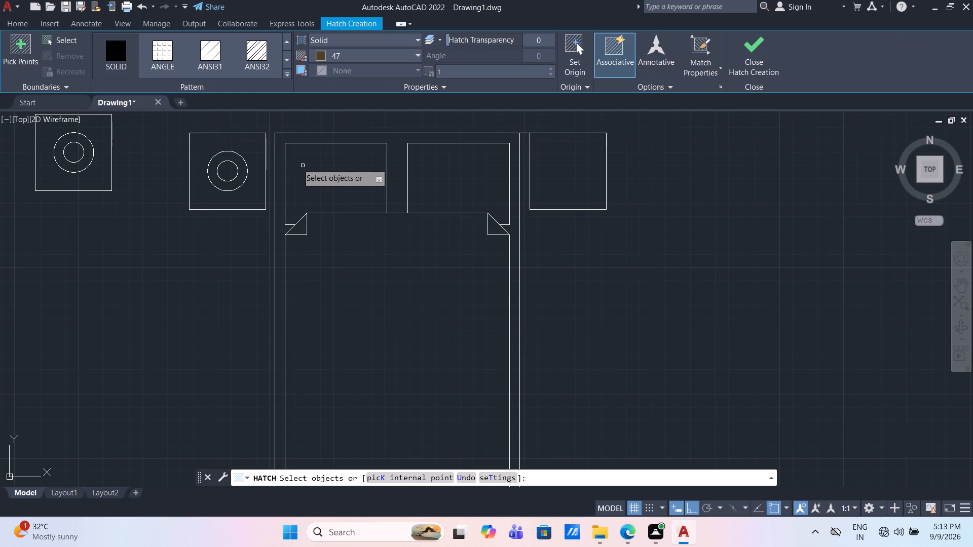
click(68, 42)
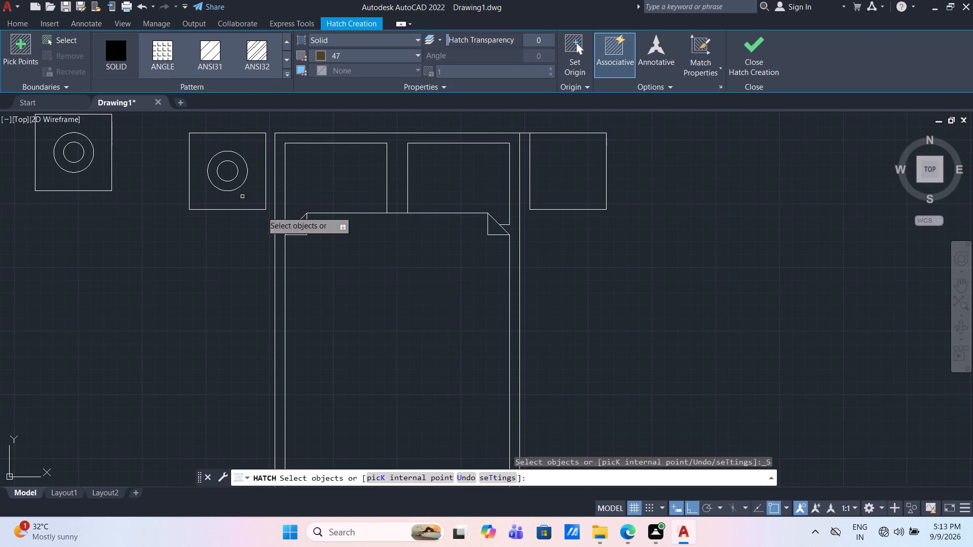
click(17, 49)
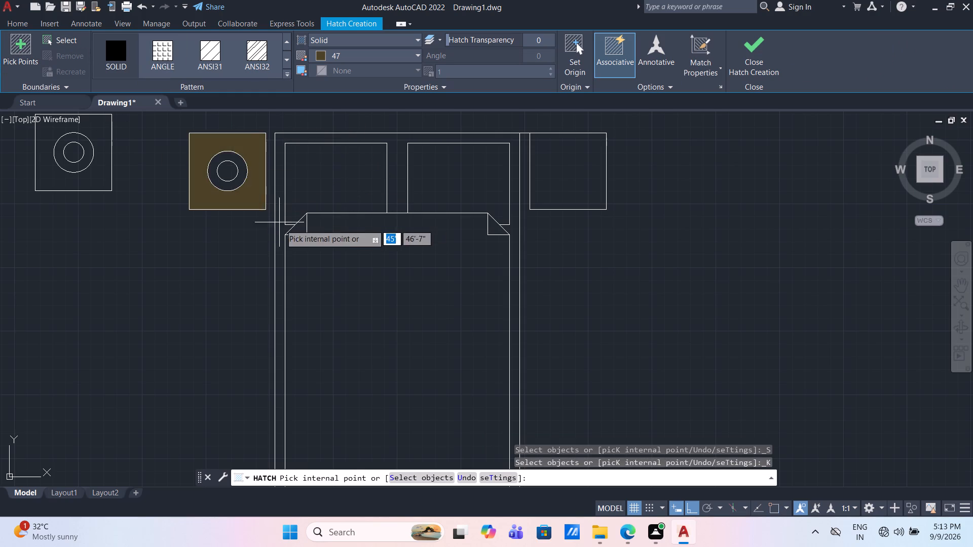
click(280, 225)
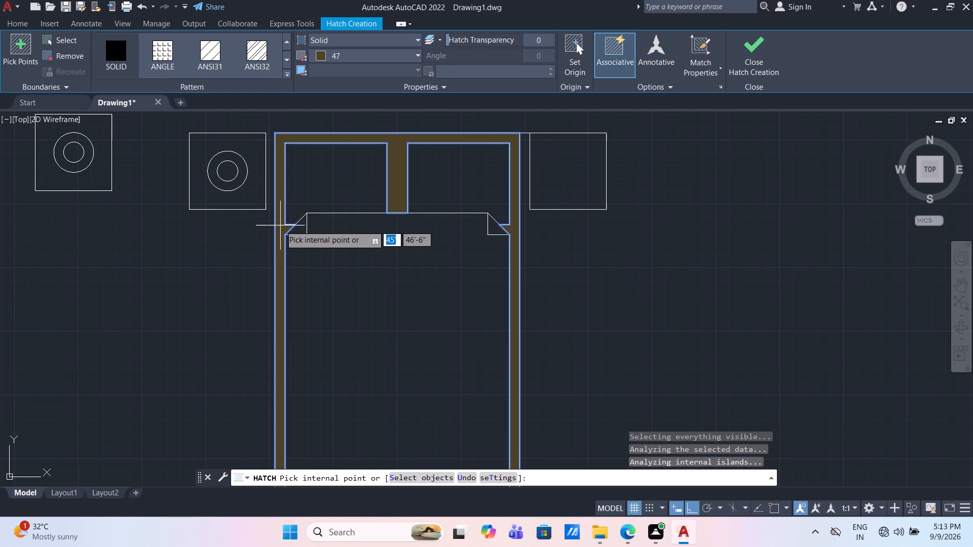
click(583, 188)
scroll(583, 212, down, 2)
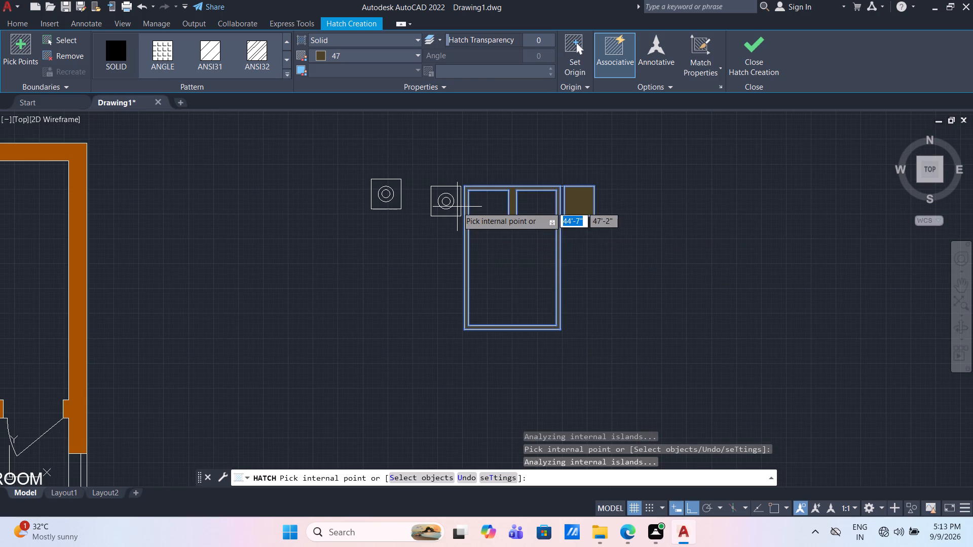
scroll(452, 207, up, 1)
click(451, 211)
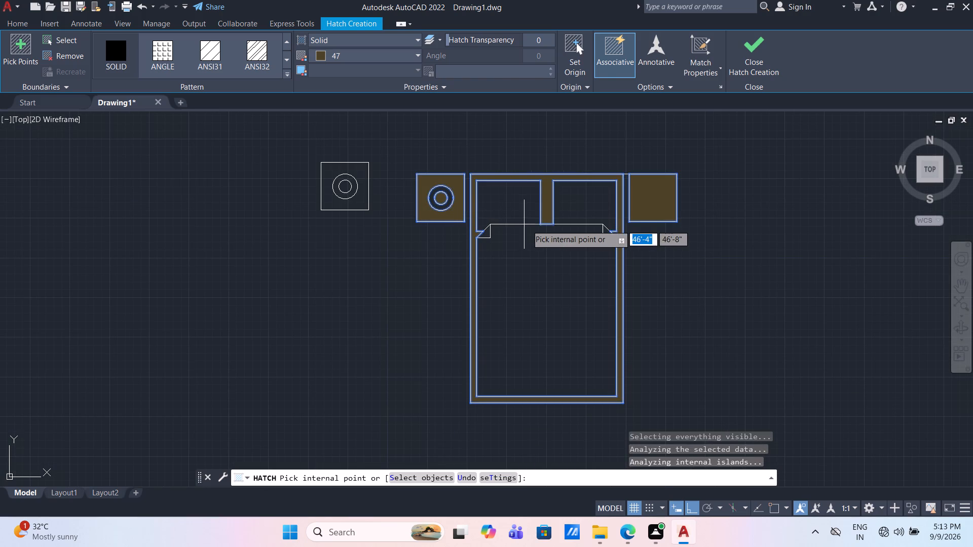
key(Escape)
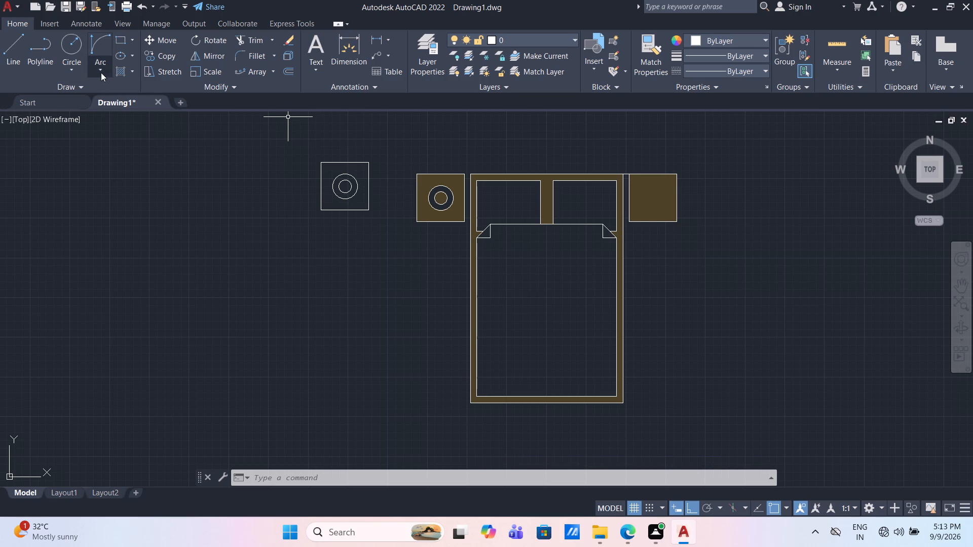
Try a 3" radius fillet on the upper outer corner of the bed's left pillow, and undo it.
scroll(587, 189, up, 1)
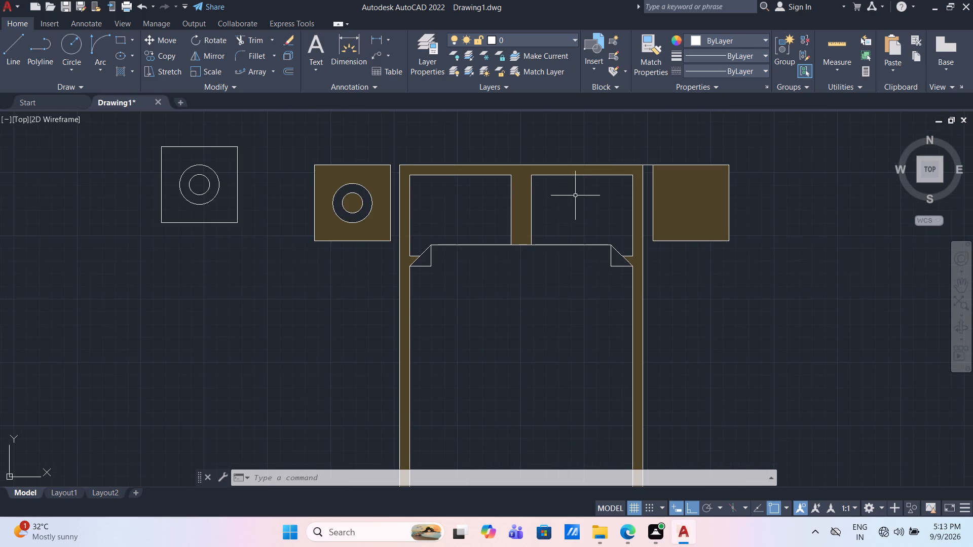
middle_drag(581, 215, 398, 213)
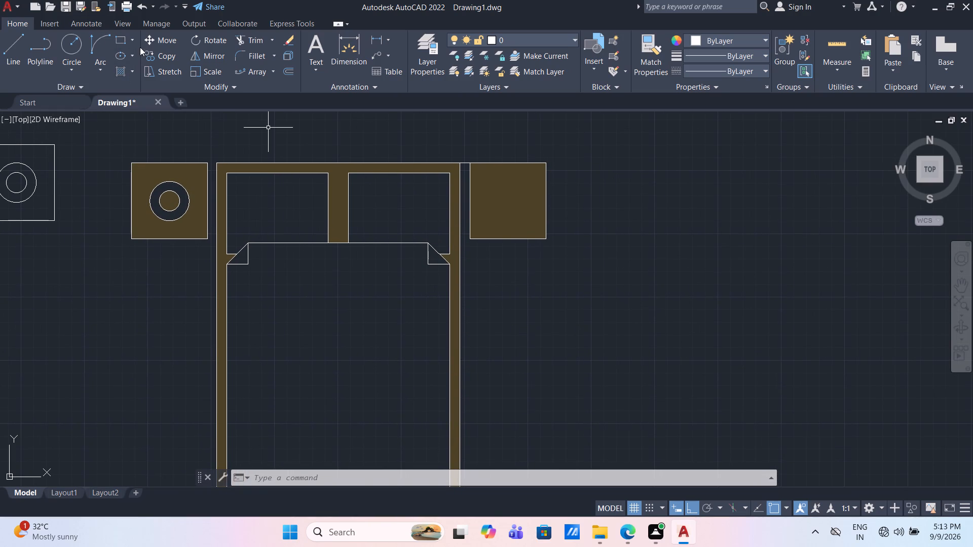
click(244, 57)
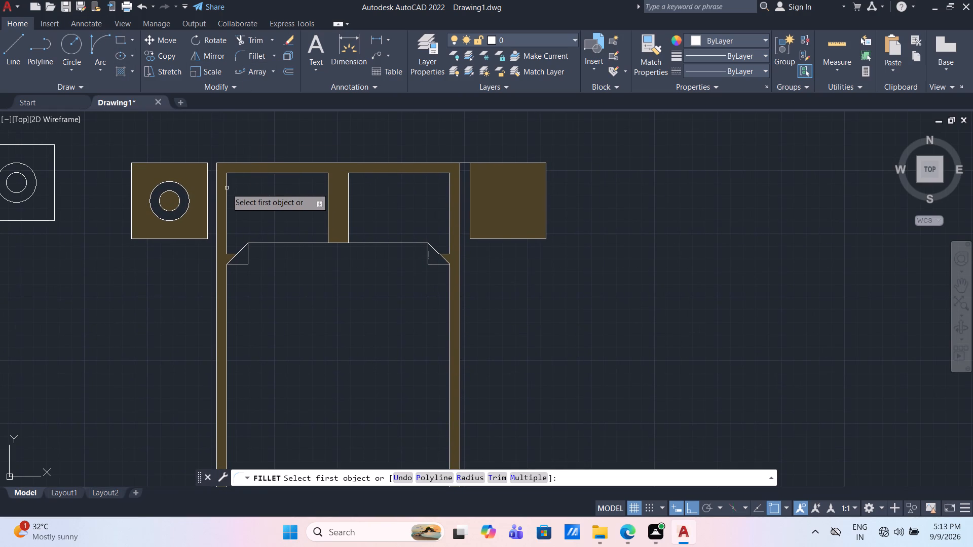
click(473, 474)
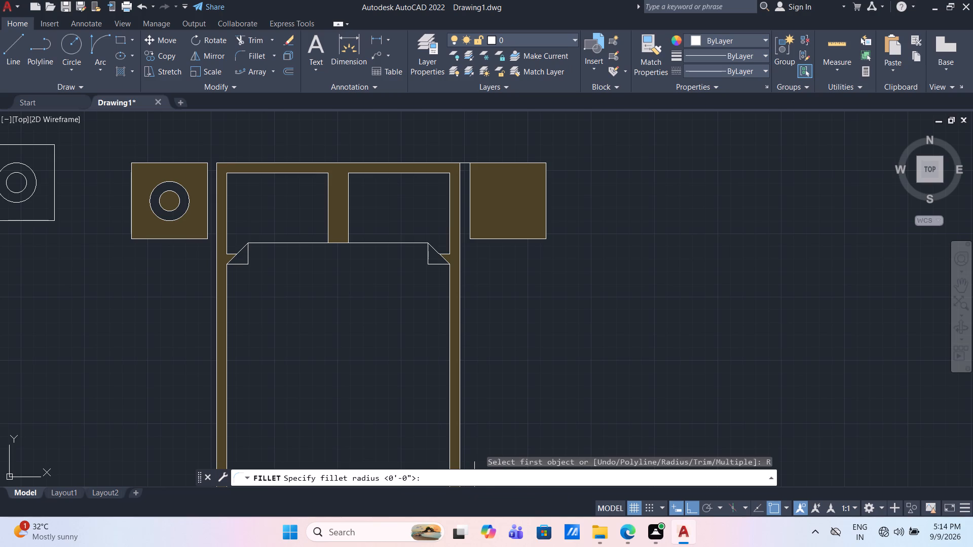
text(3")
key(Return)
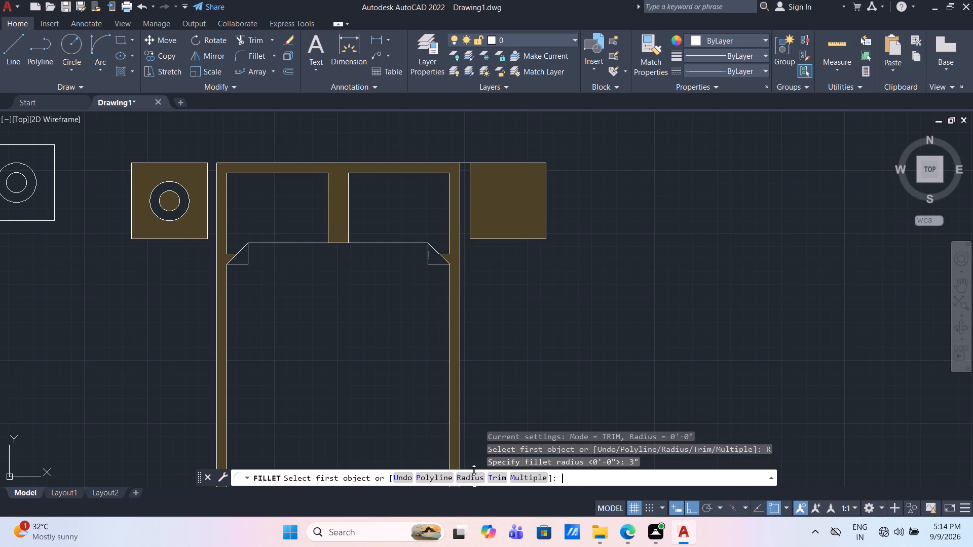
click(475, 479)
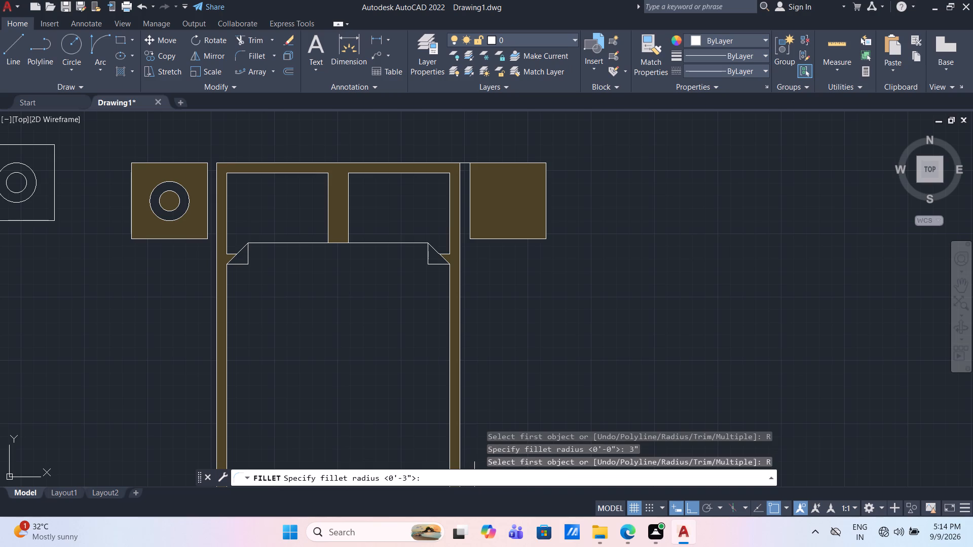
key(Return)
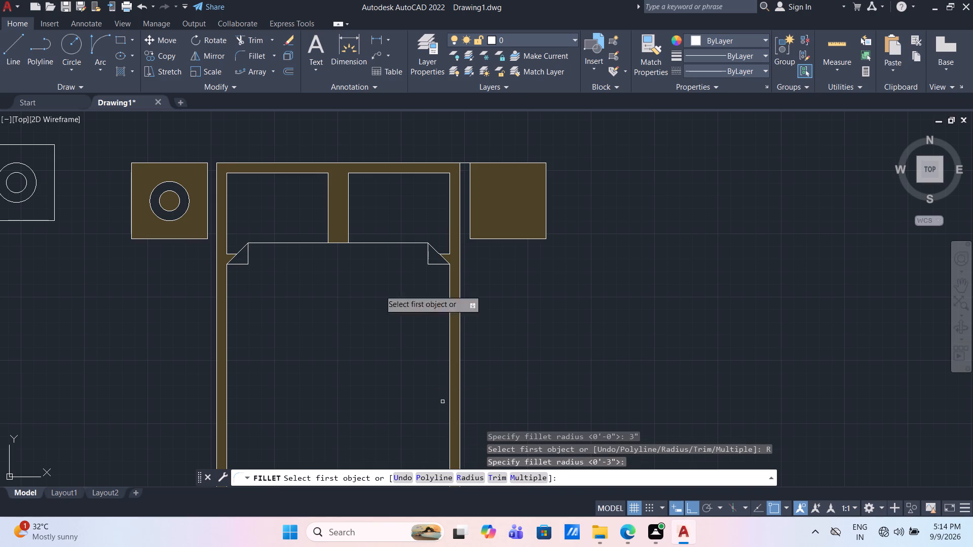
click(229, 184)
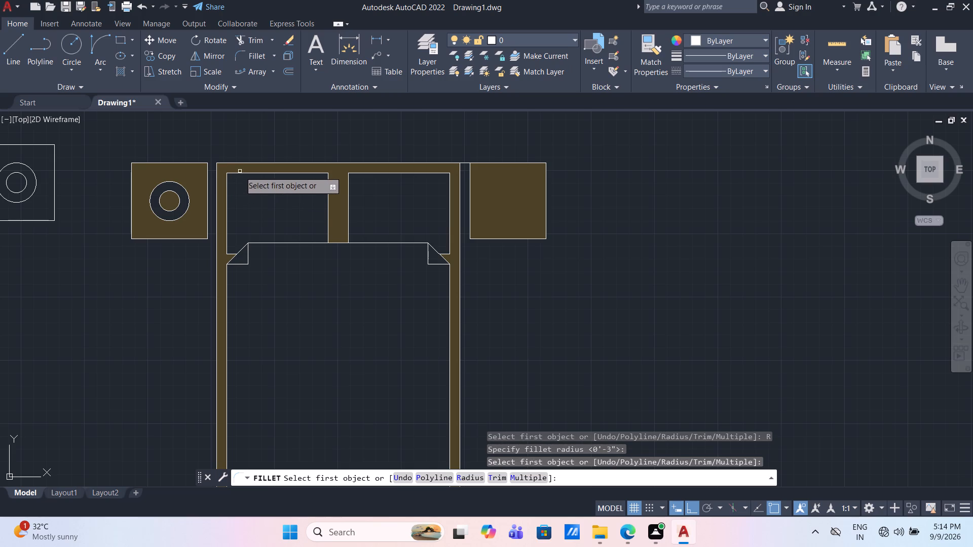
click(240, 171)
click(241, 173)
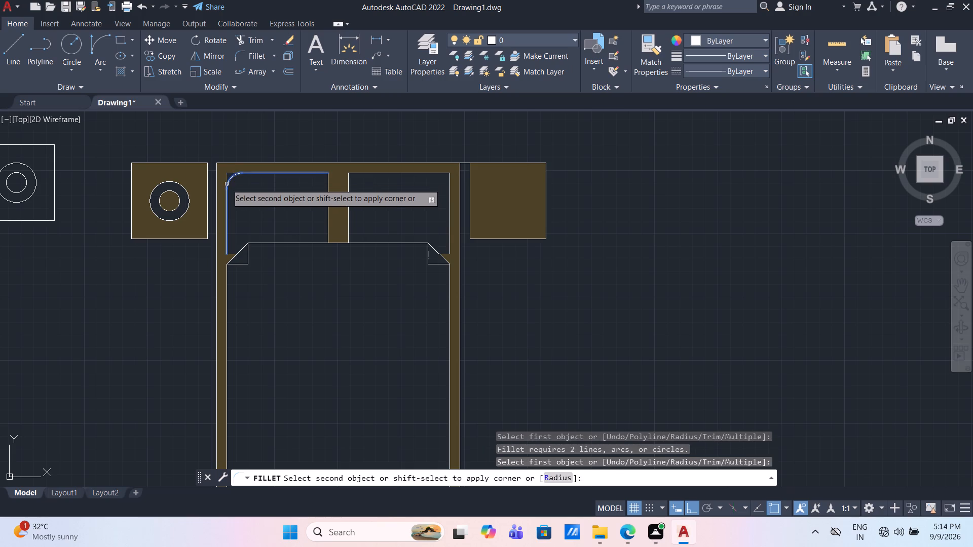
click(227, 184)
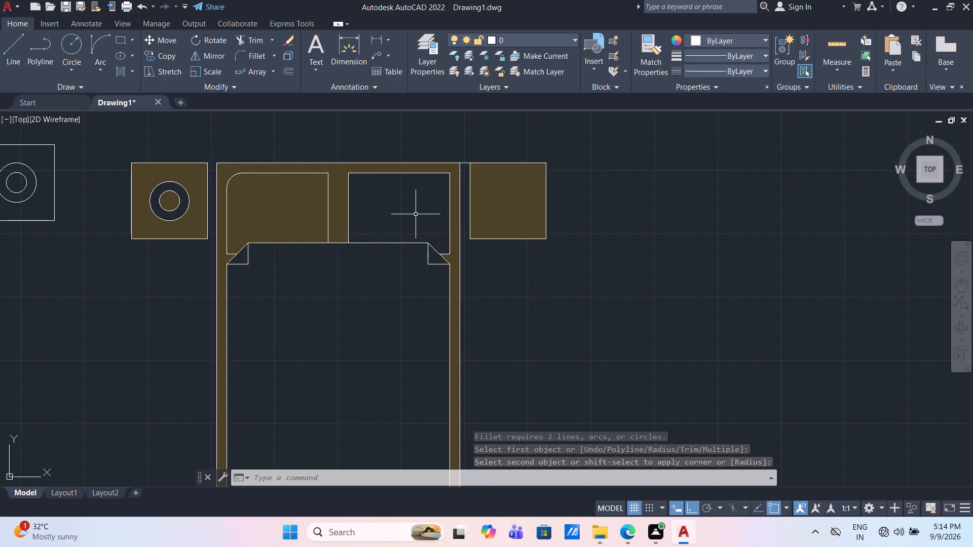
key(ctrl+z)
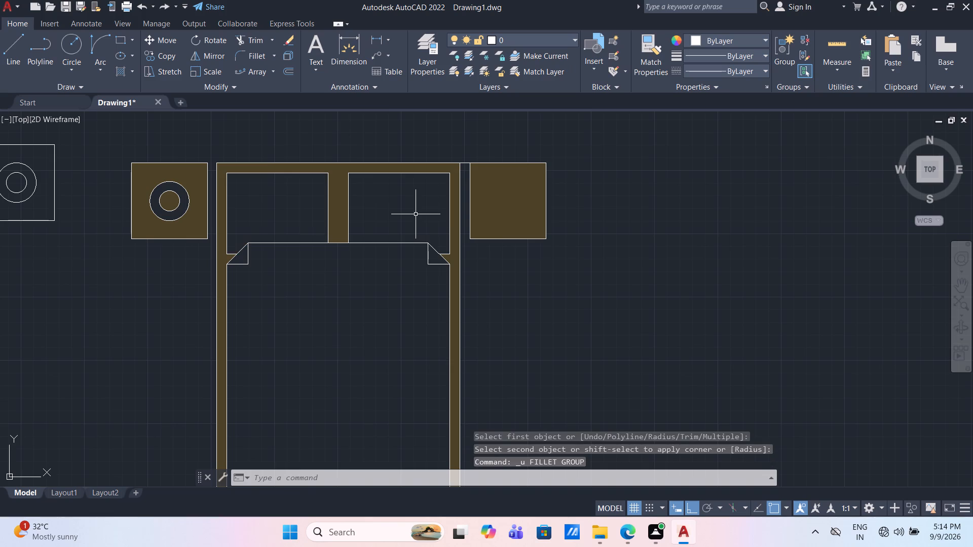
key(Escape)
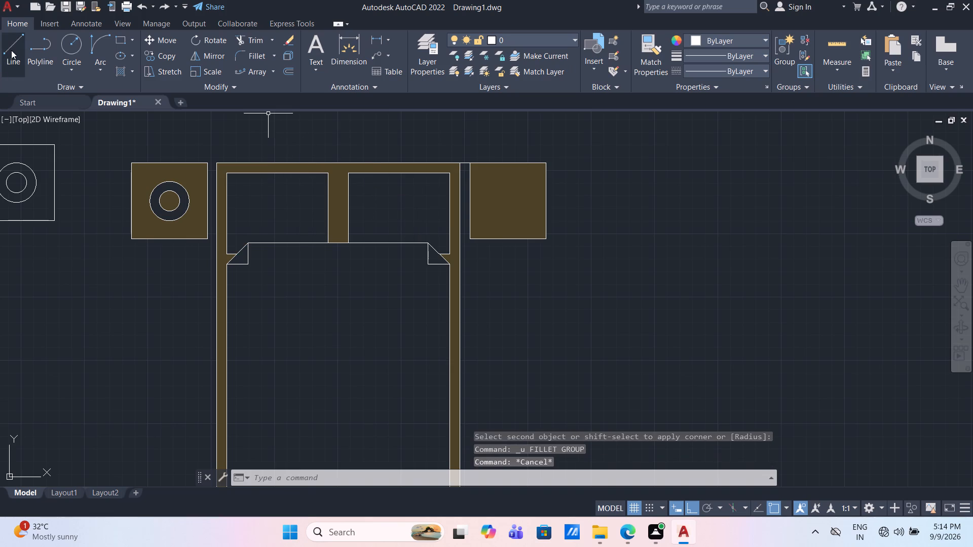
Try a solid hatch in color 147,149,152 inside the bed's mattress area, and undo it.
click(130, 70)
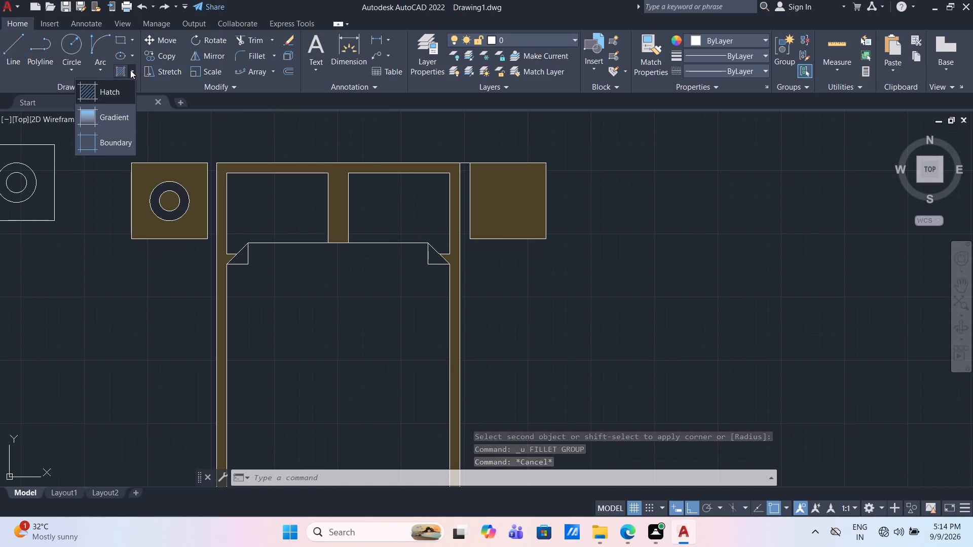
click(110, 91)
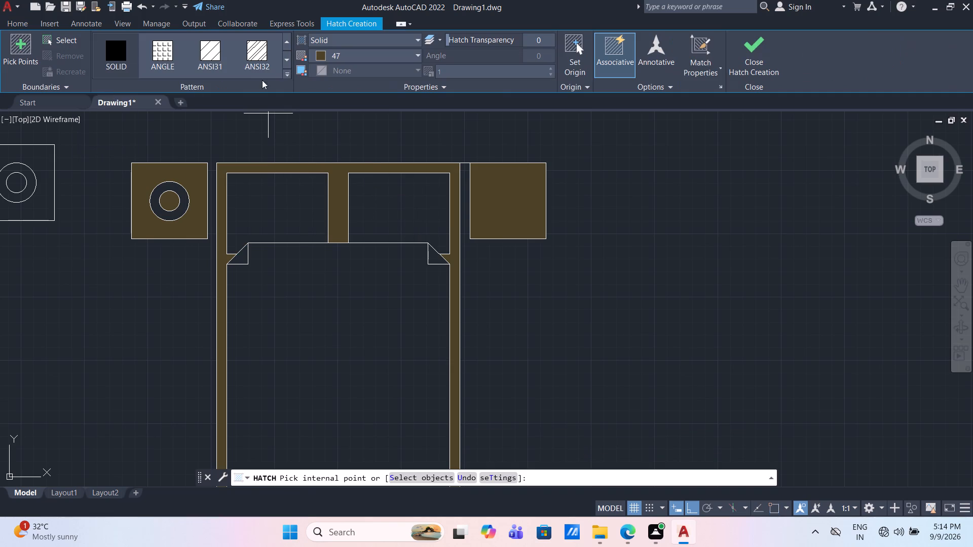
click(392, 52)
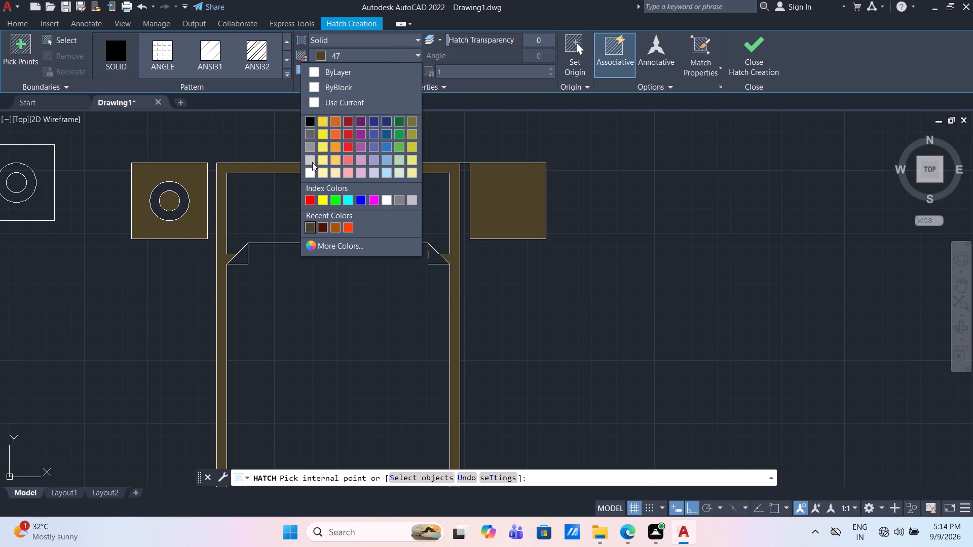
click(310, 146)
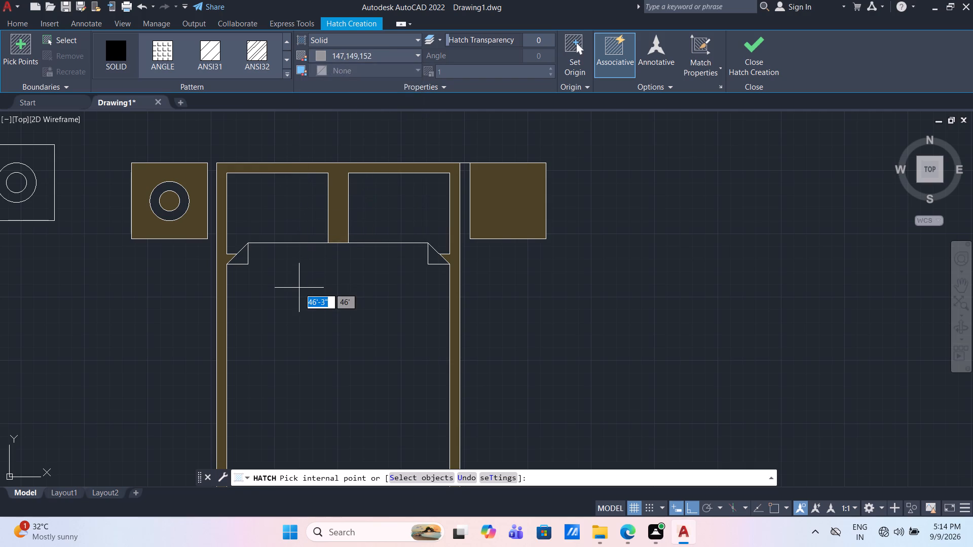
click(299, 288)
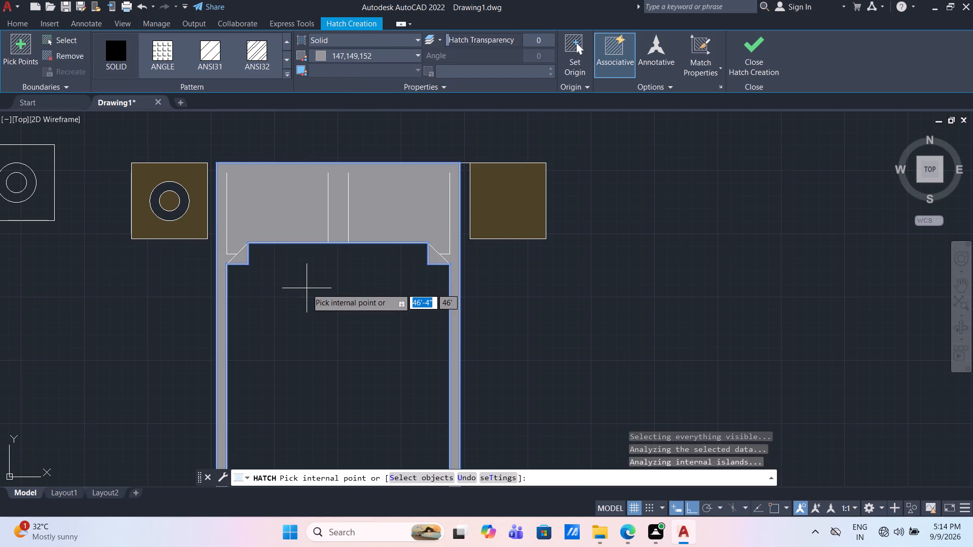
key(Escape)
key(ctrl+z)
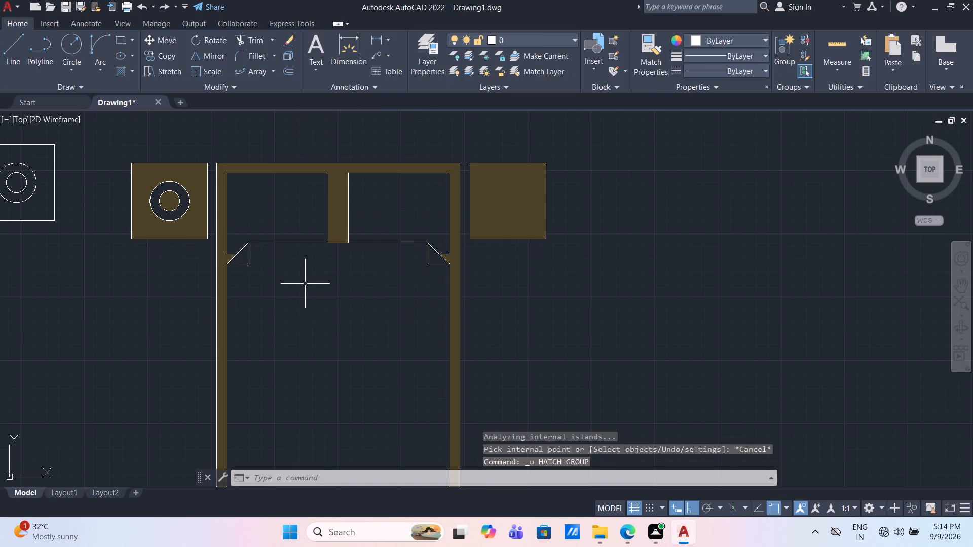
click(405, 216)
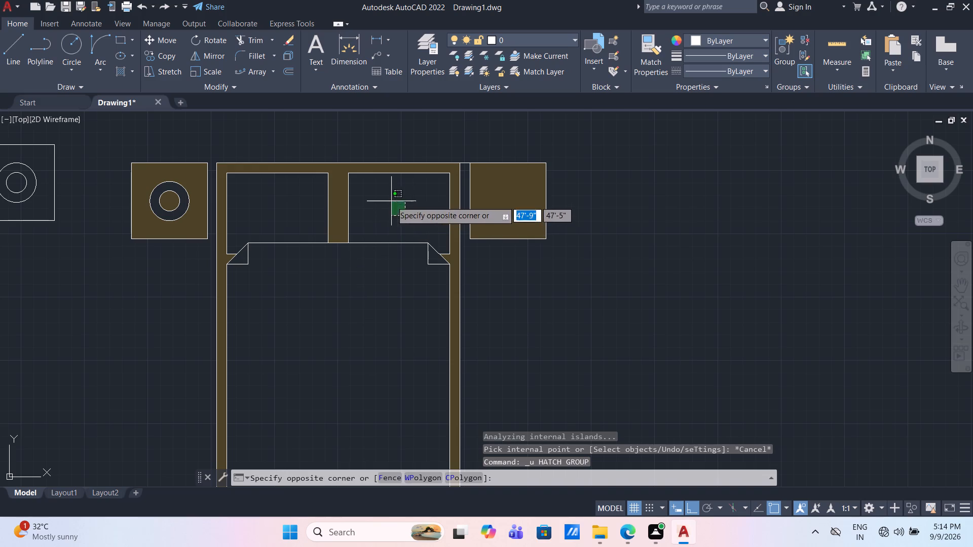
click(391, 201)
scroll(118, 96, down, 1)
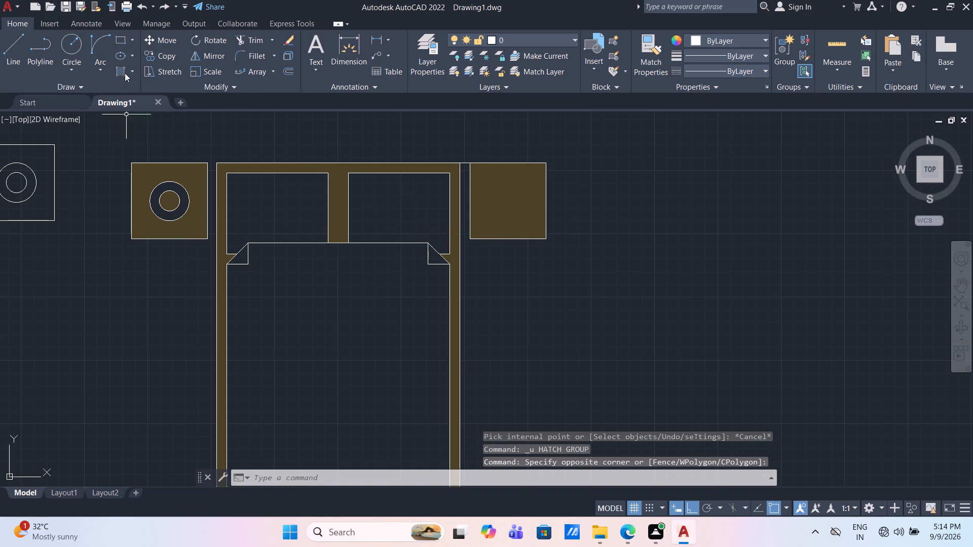
Fill both bed pillows with a solid hatch in color 254,234,185.
click(133, 73)
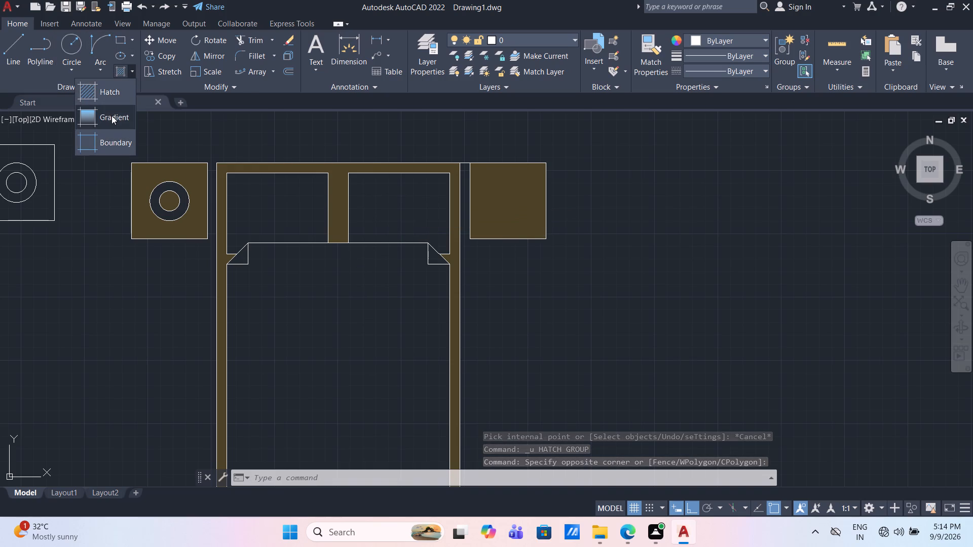
click(109, 89)
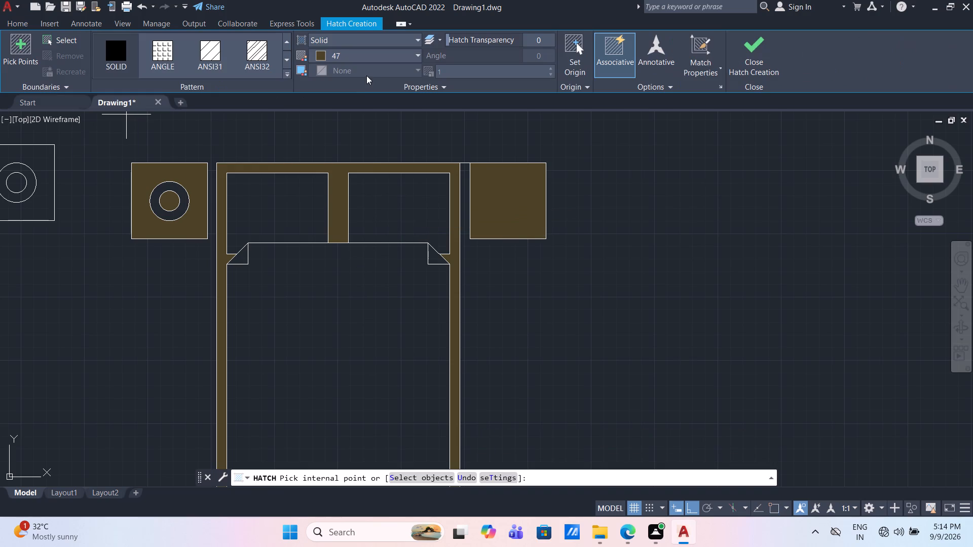
click(25, 41)
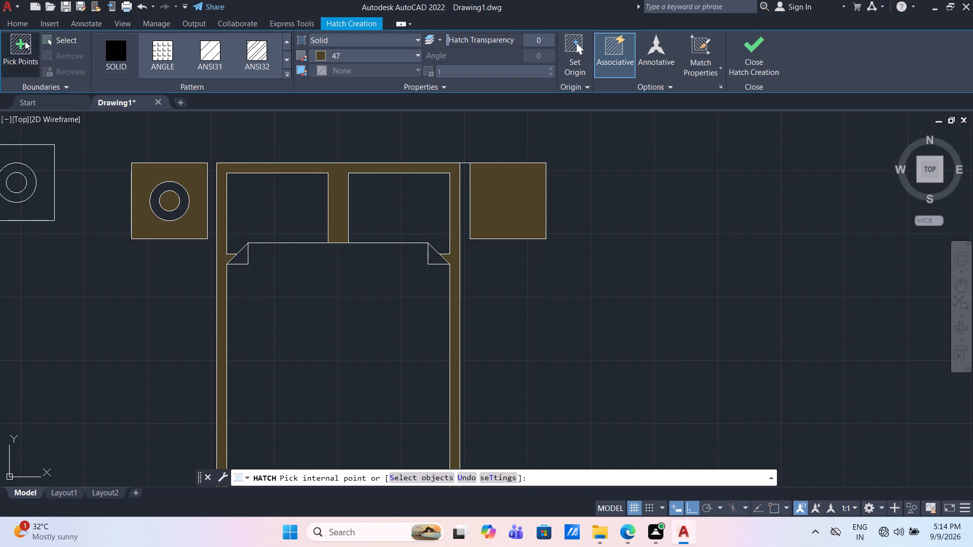
click(285, 208)
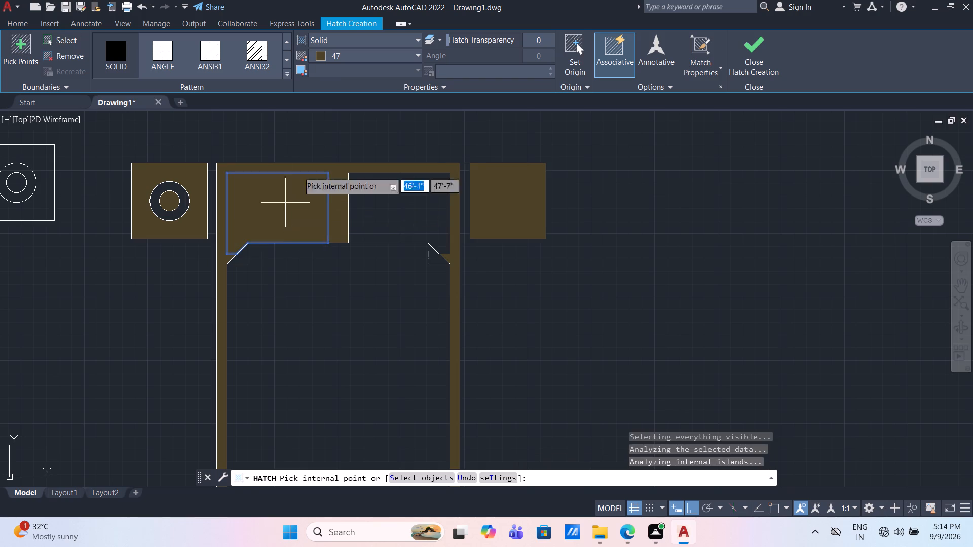
key(ctrl+z)
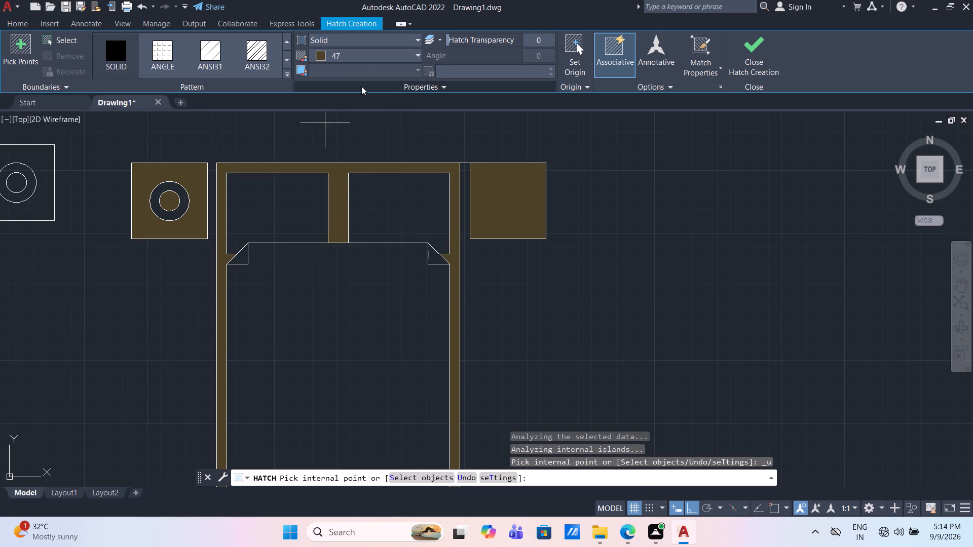
click(417, 52)
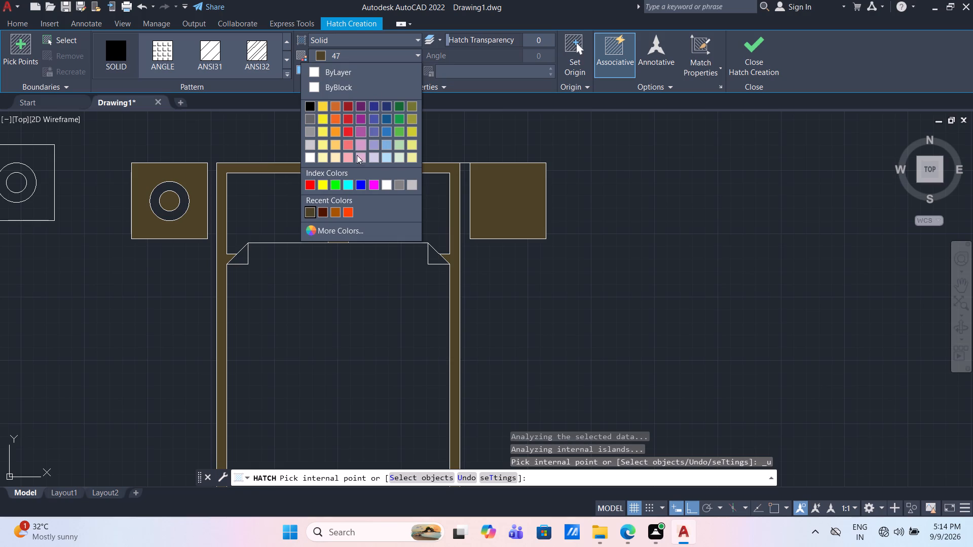
click(339, 156)
click(297, 210)
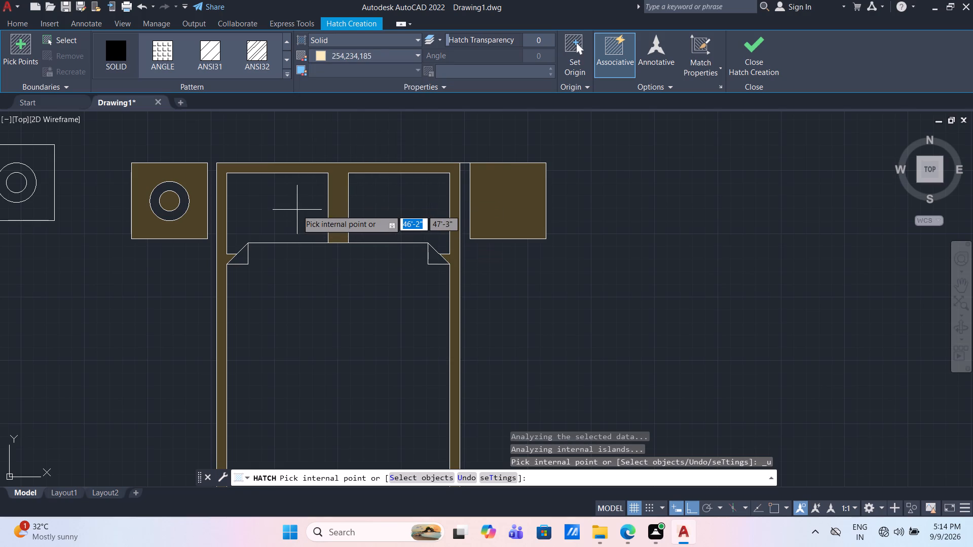
click(392, 223)
click(369, 292)
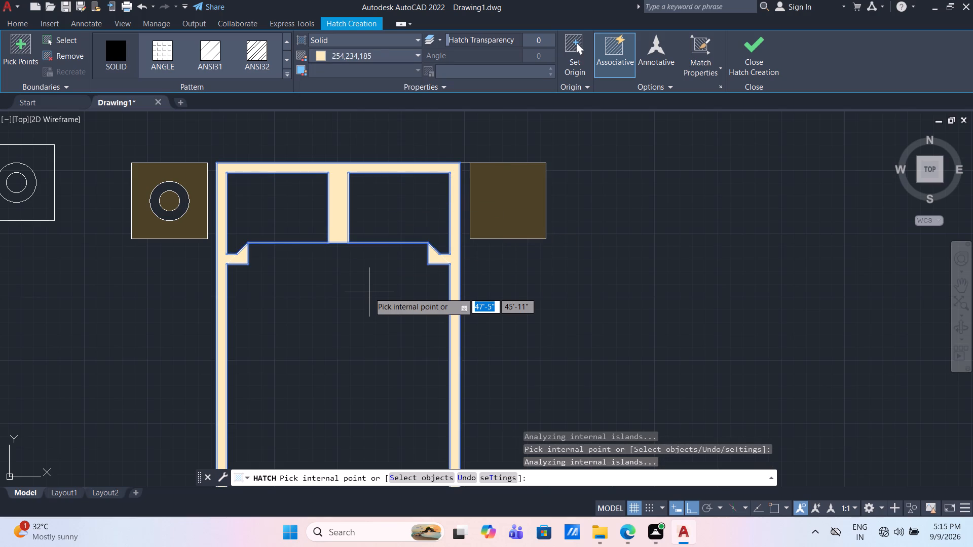
key(ctrl+z)
key(Escape)
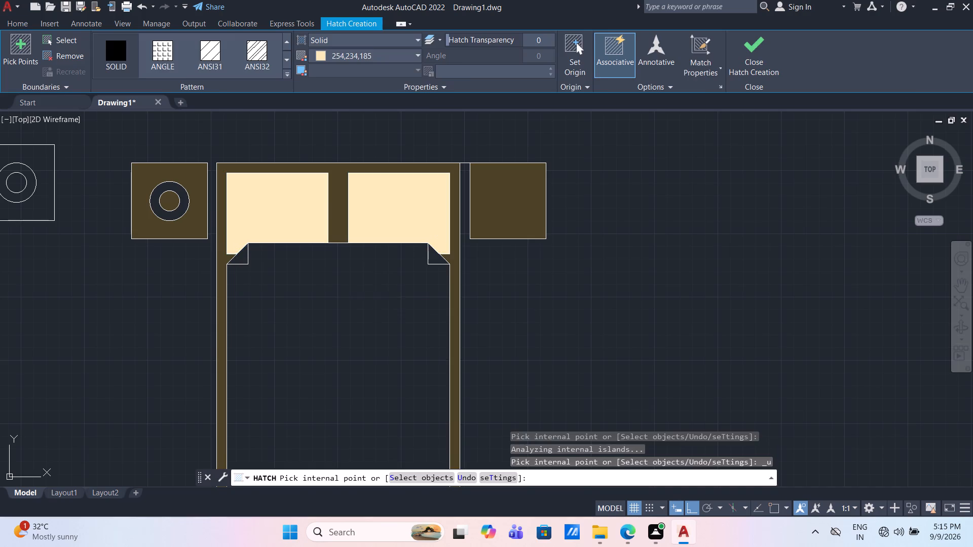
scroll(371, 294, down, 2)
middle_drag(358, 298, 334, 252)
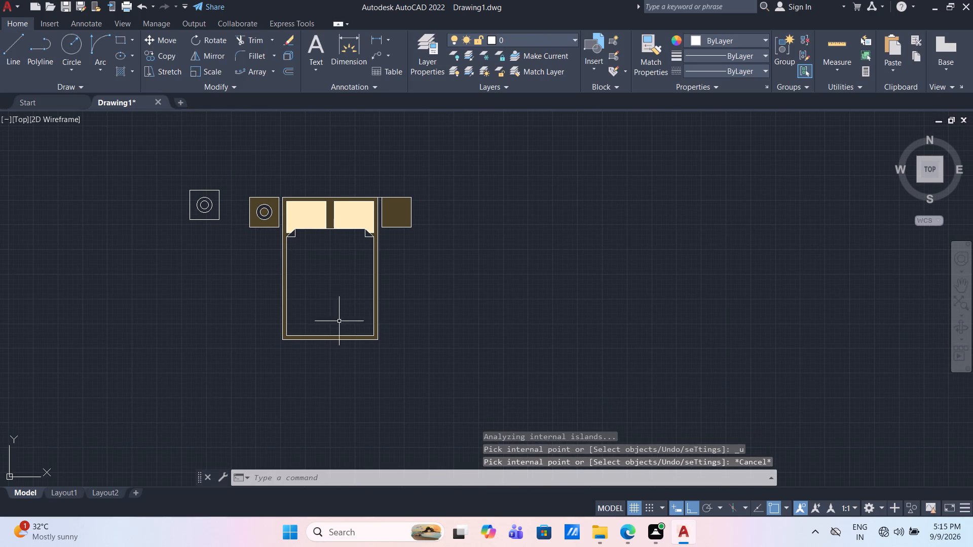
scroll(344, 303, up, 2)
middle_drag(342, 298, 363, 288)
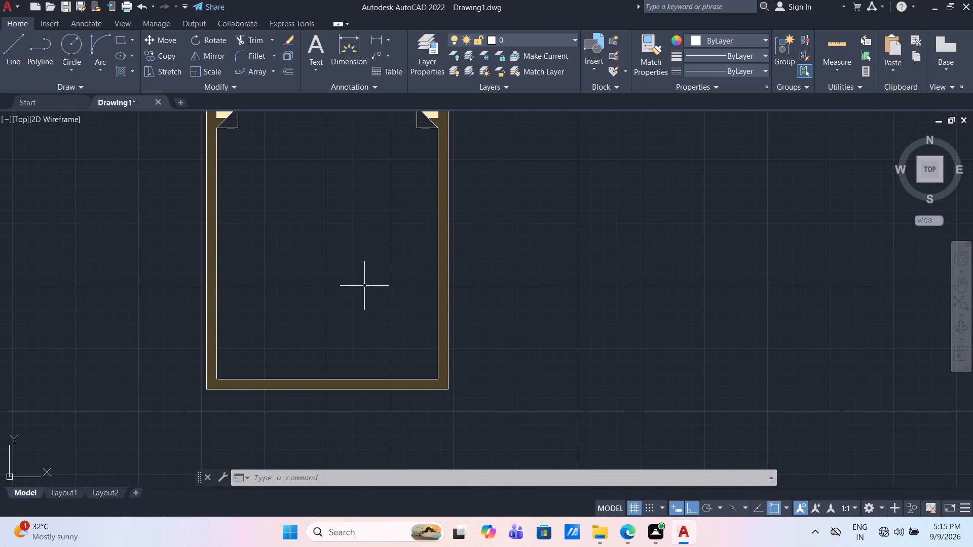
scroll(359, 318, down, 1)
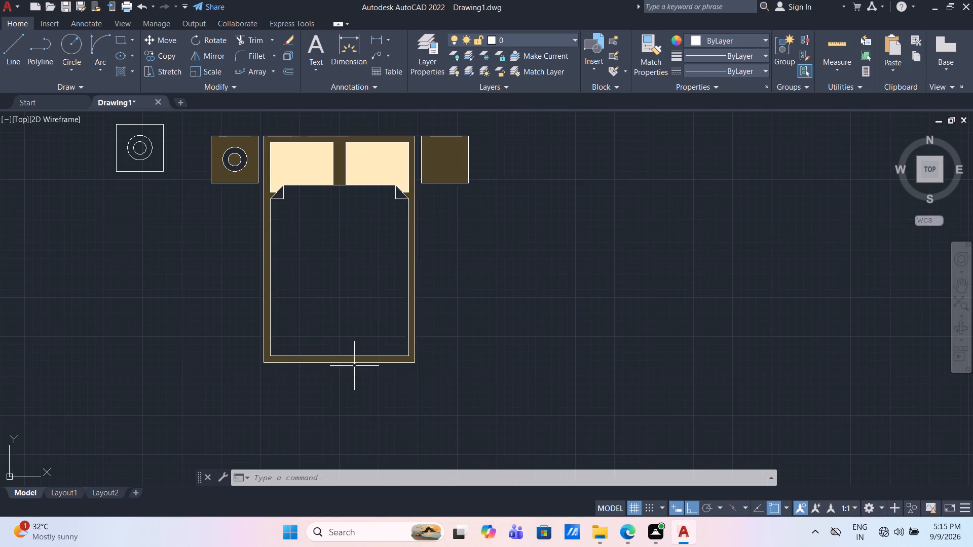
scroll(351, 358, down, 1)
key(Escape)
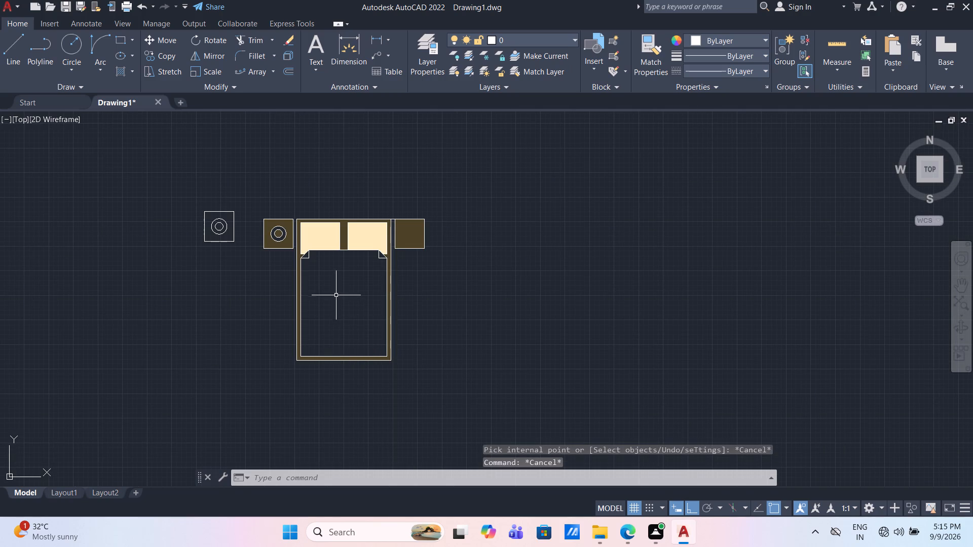
Fill the bed's mattress area and its two triangular folded corners with the solid hatch in color 254,234,185.
scroll(341, 281, up, 1)
middle_drag(326, 268, 248, 232)
scroll(324, 267, up, 1)
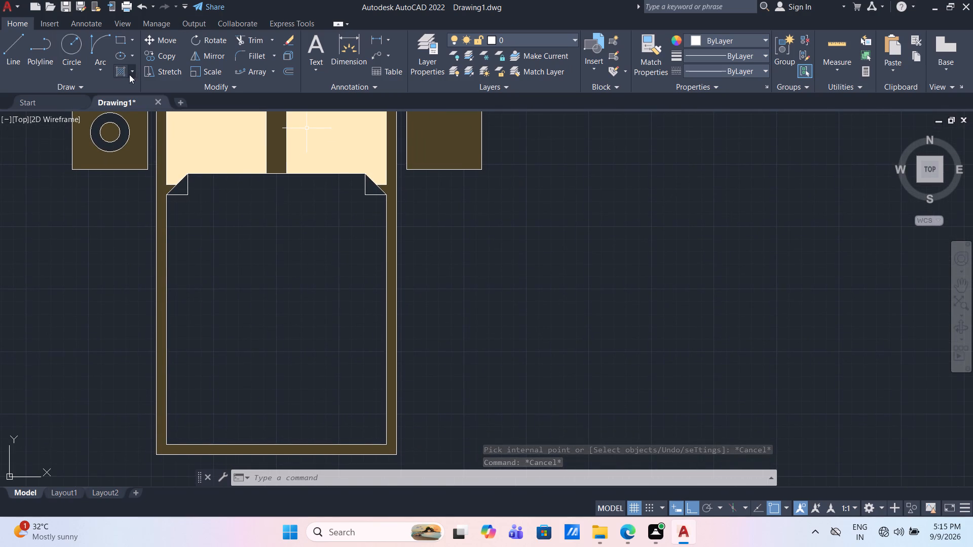
click(124, 74)
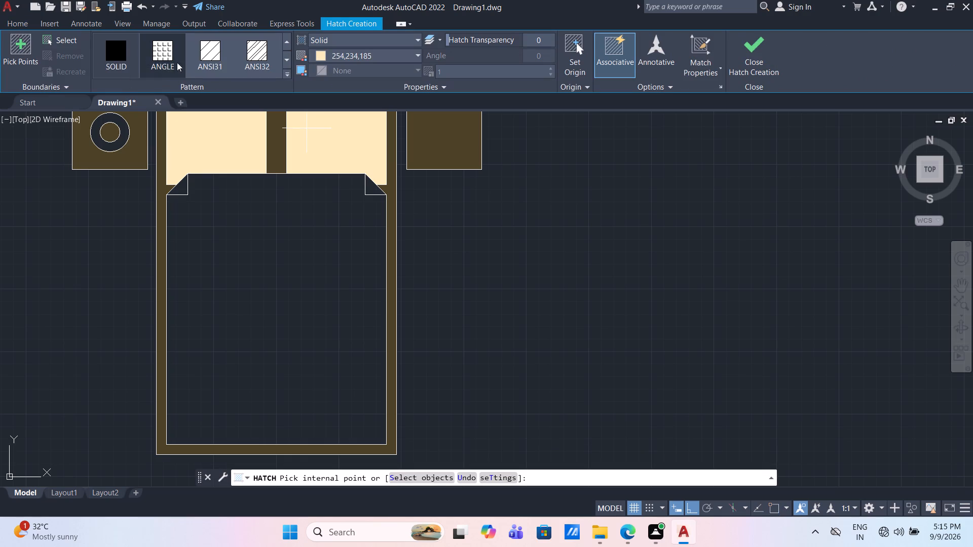
click(118, 52)
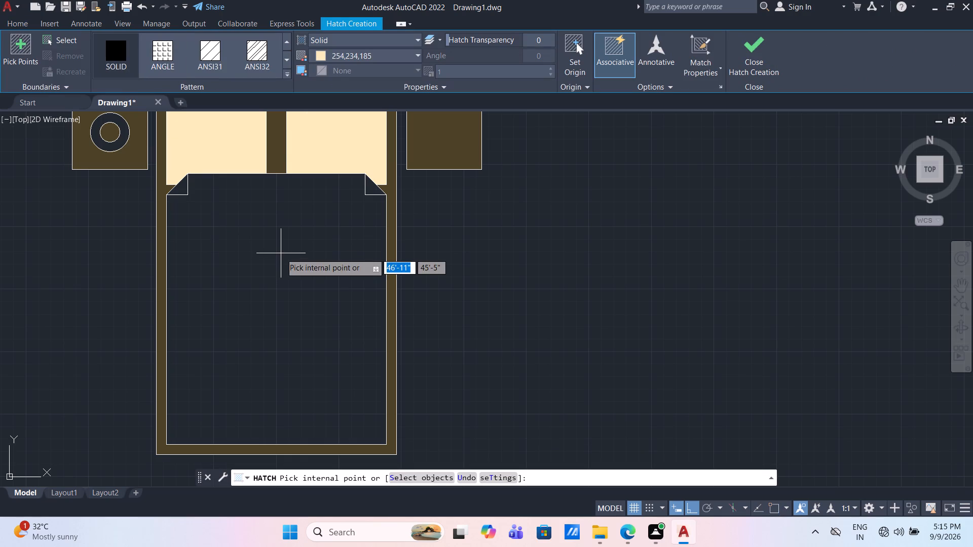
click(281, 253)
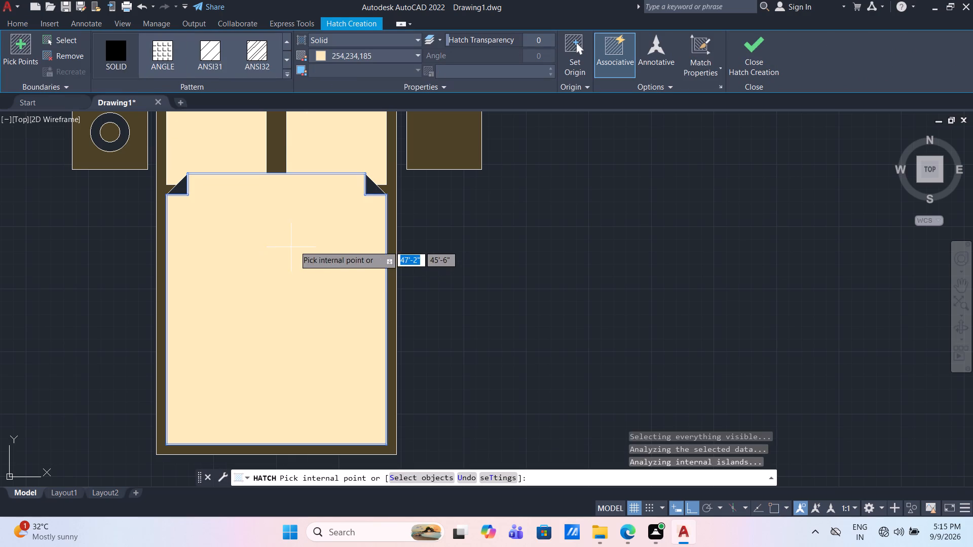
click(368, 190)
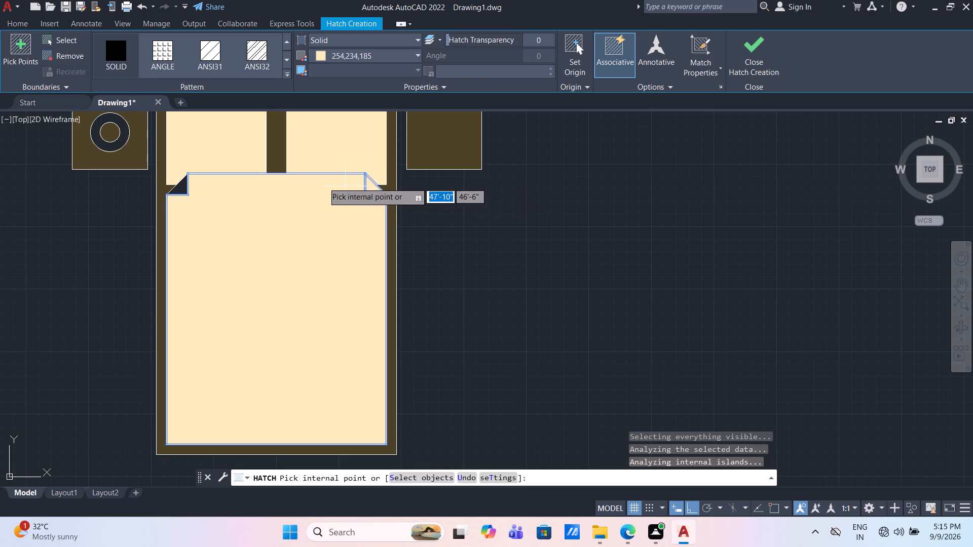
click(181, 187)
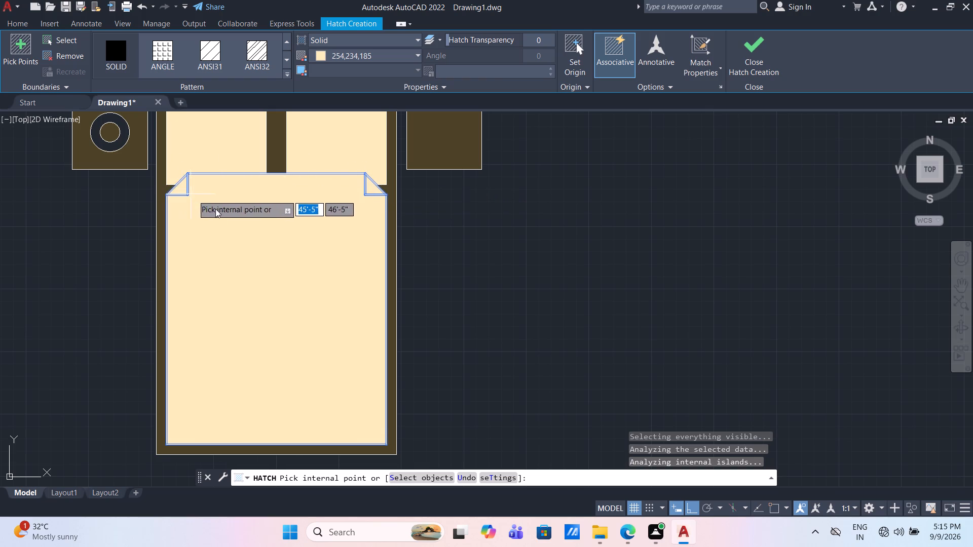
key(Escape)
Change the color of the pillow and mattress hatches to the lighter true color 255,248,230.
scroll(252, 232, down, 2)
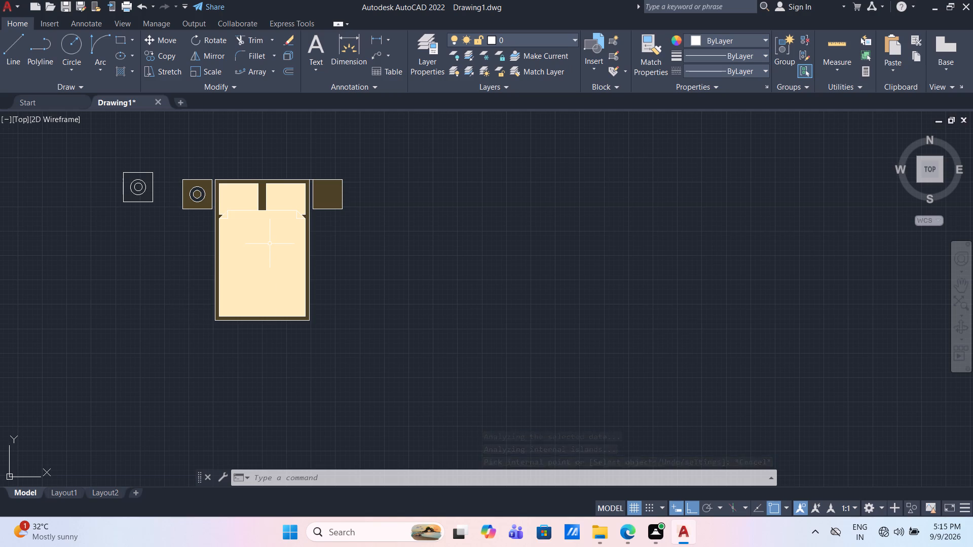
click(270, 244)
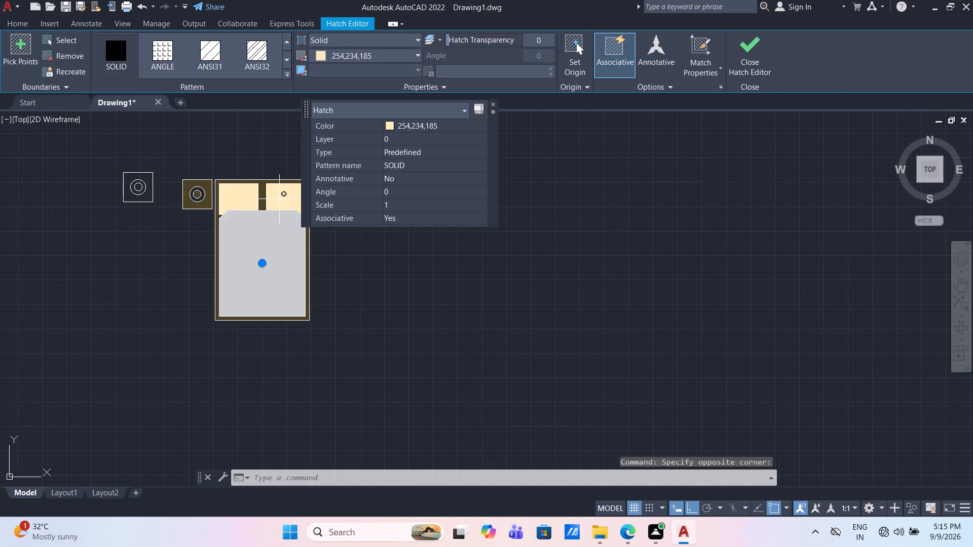
click(279, 199)
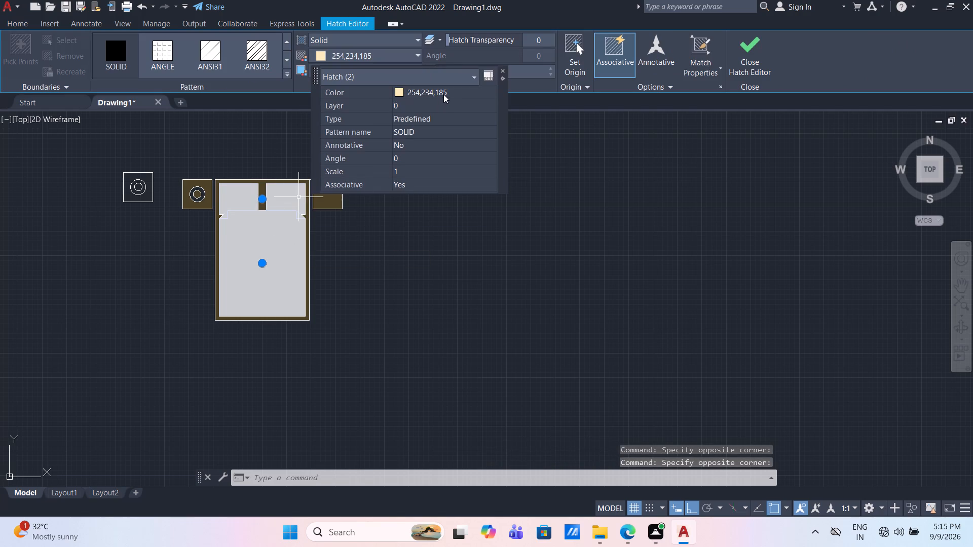
click(444, 94)
click(444, 94)
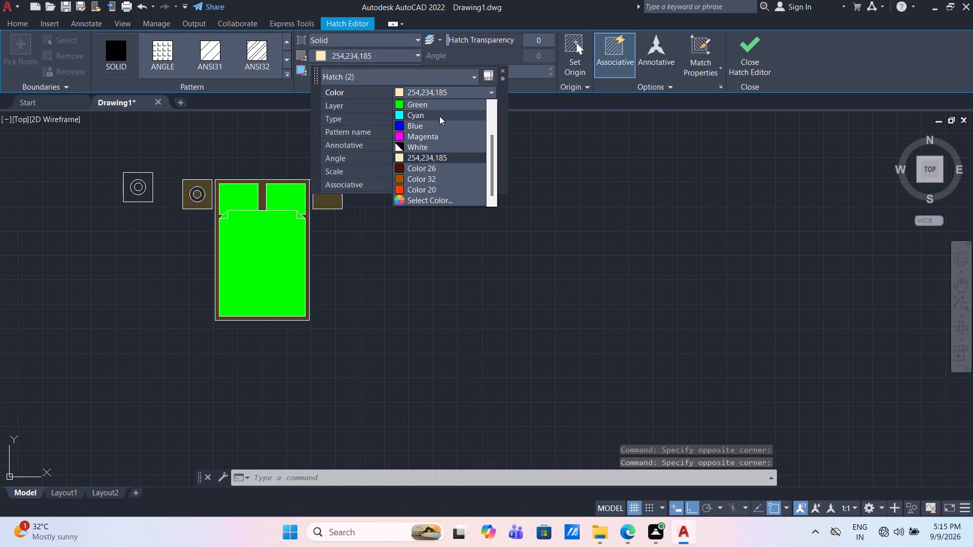
click(426, 202)
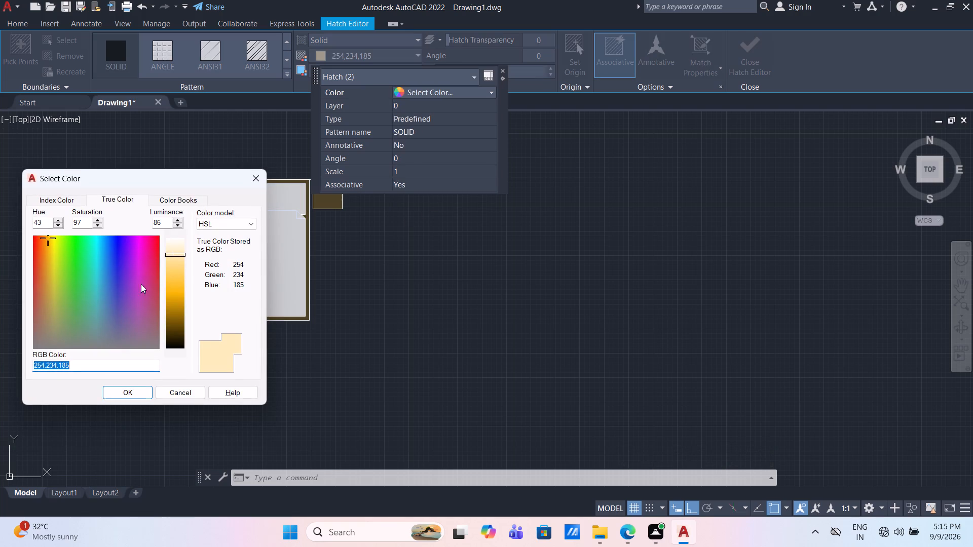
drag(175, 255, 174, 250)
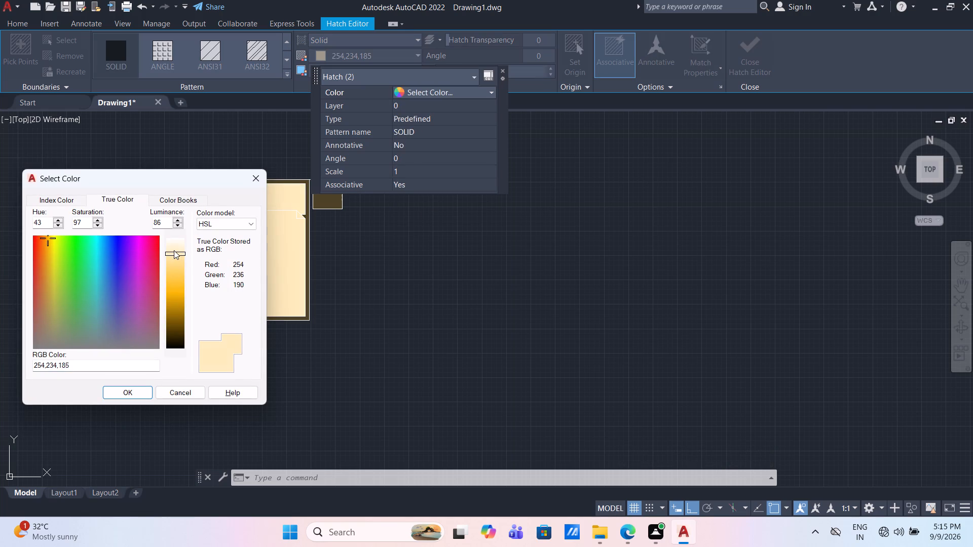
drag(174, 250, 175, 244)
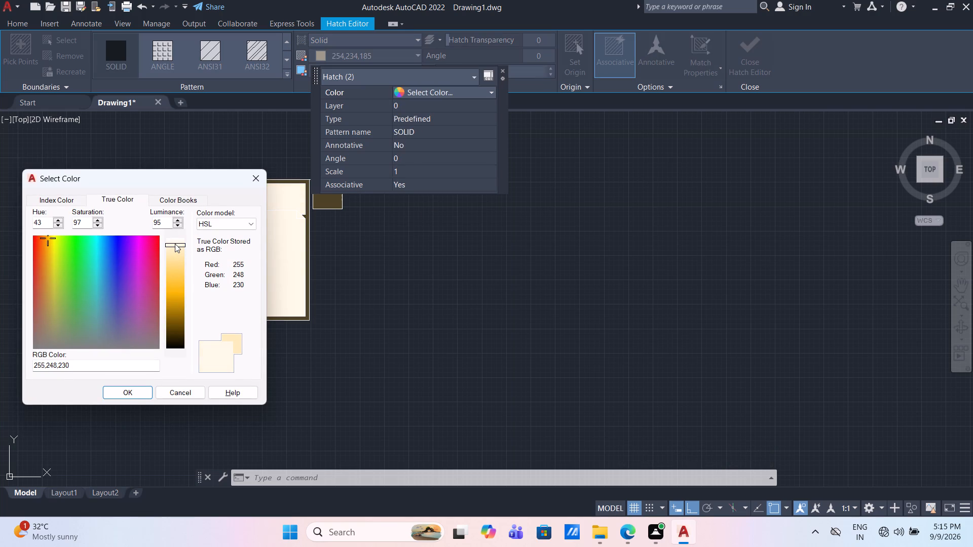
click(133, 391)
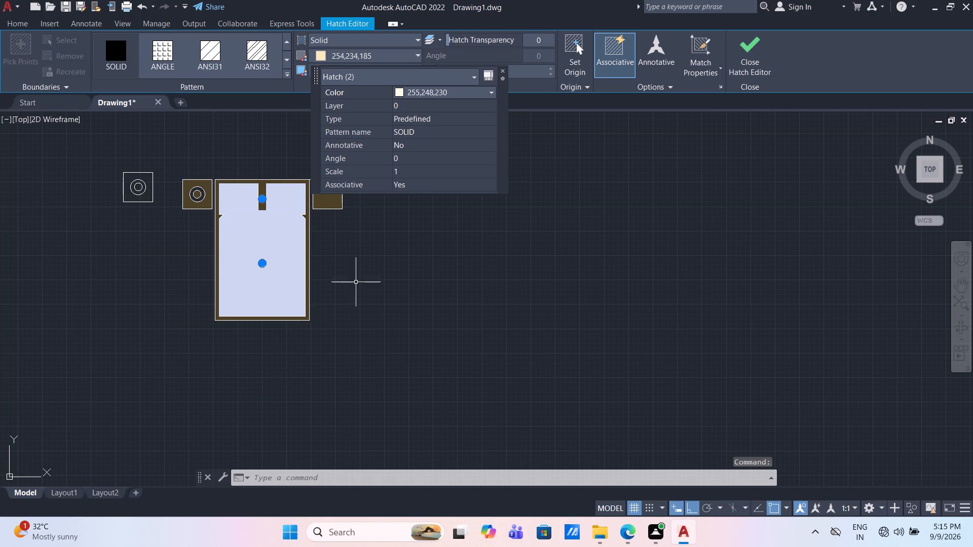
Undo the last color change on the bed's pillow and mattress hatches.
key(Escape)
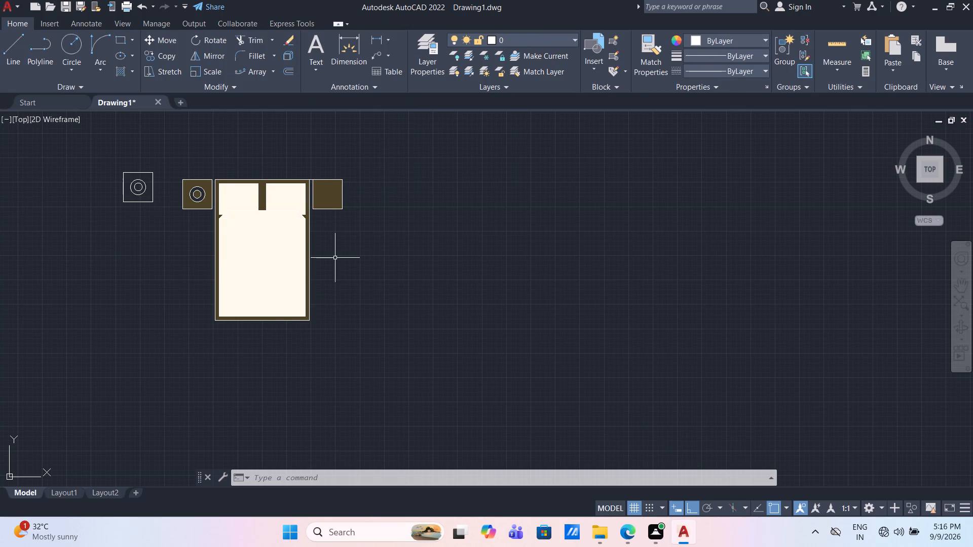
key(Escape)
key(ctrl+z)
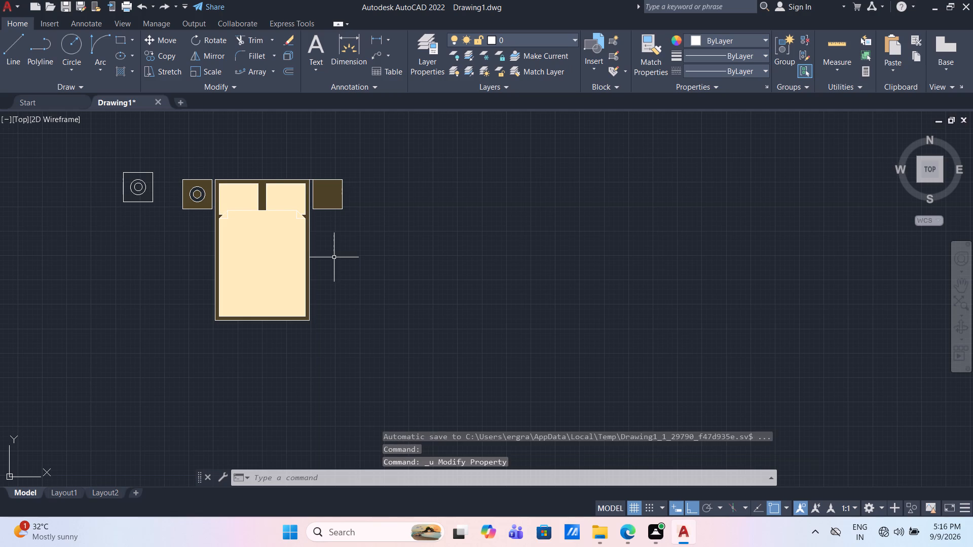
key(ctrl+z)
Copy the bed with its side tables about 23'-4" horizontally into the upper bedroom beside the kitchen.
scroll(334, 257, down, 2)
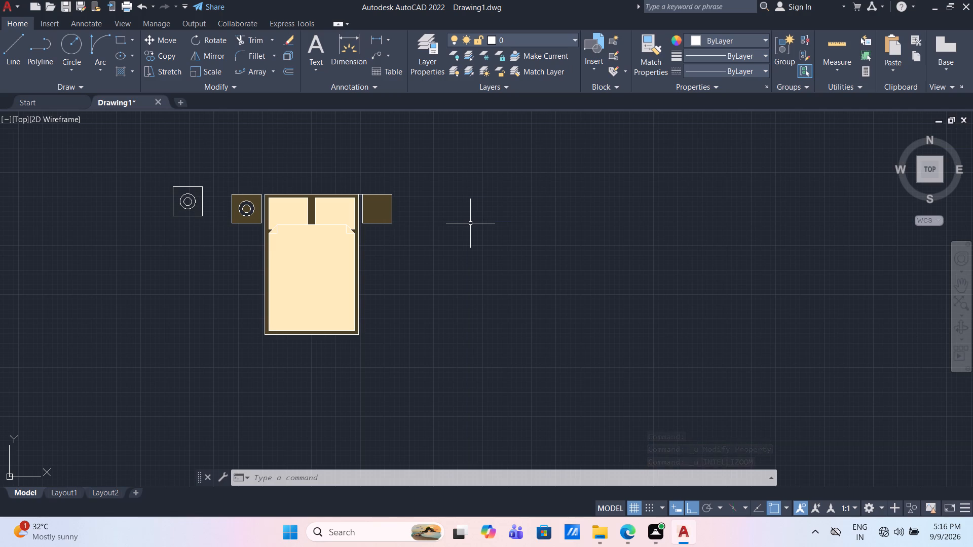
scroll(470, 223, down, 2)
scroll(465, 278, down, 1)
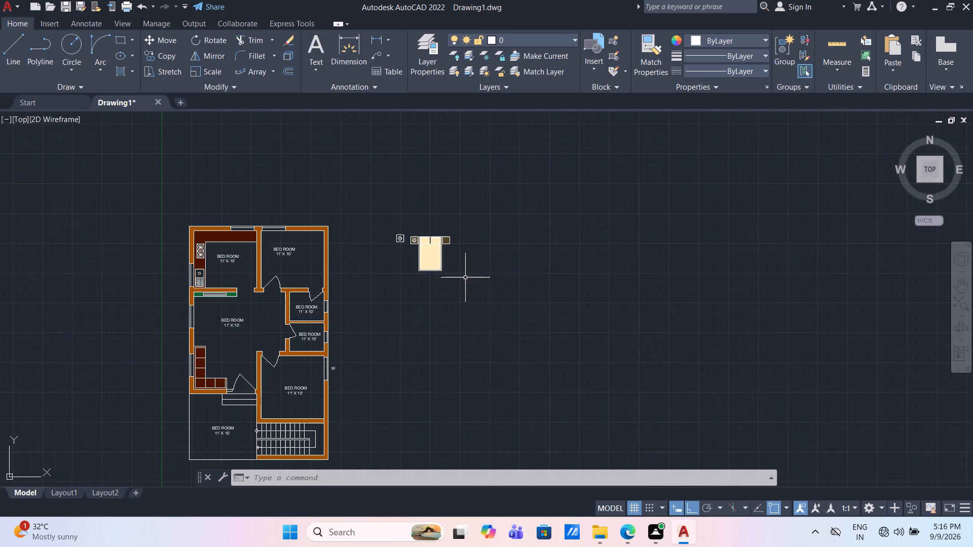
scroll(452, 257, up, 2)
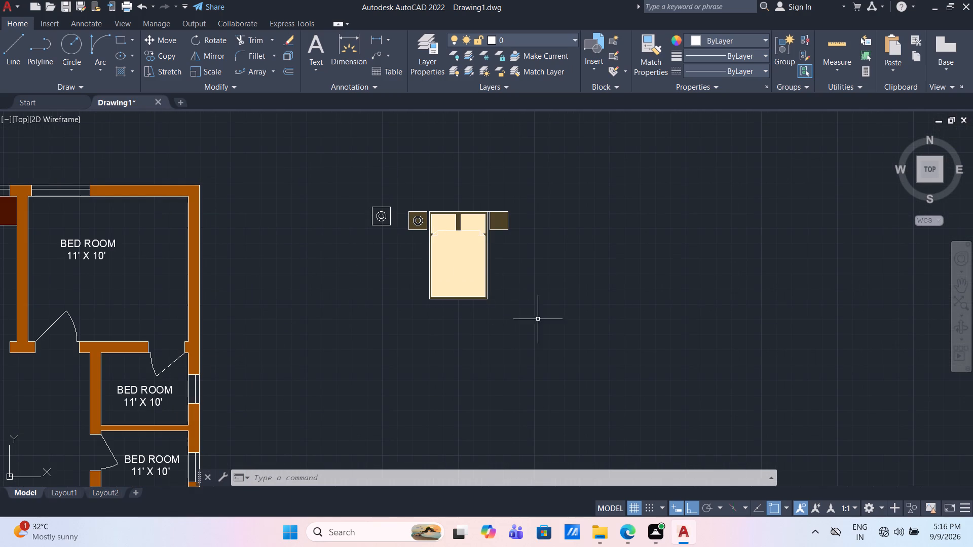
drag(597, 342, 580, 332)
click(402, 199)
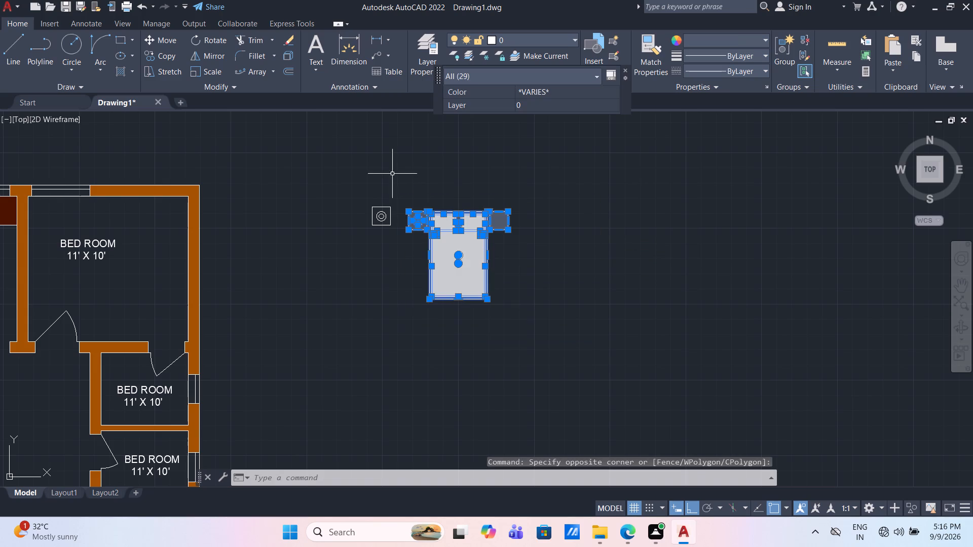
text(CO)
key(Return)
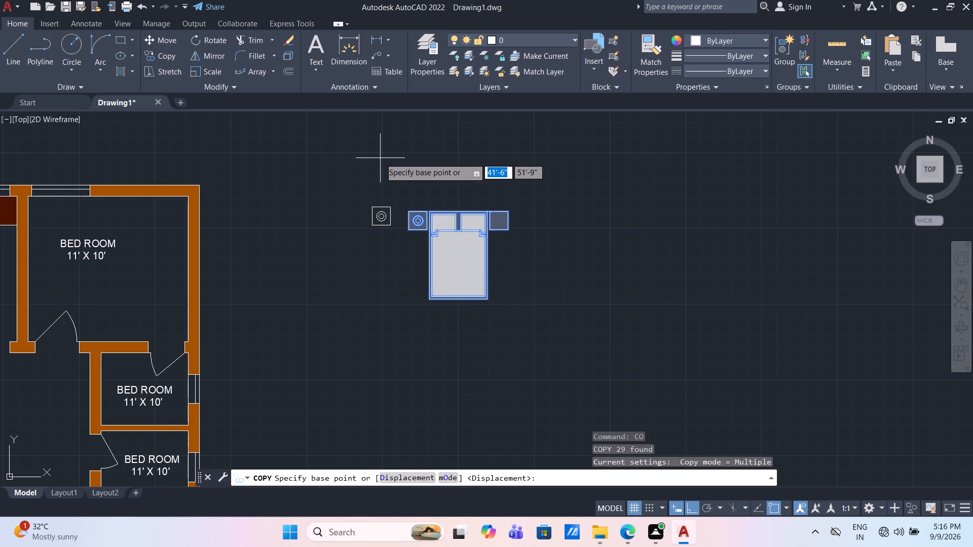
click(507, 215)
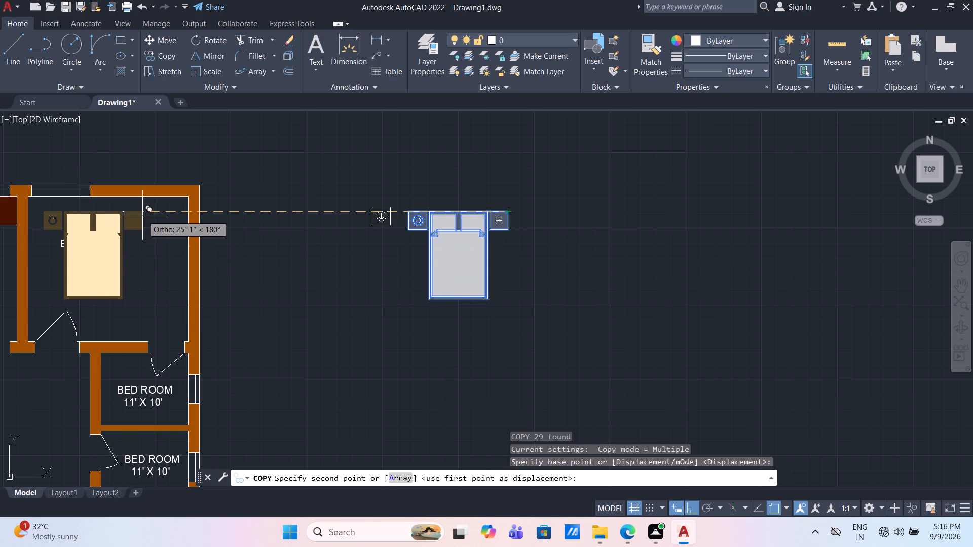
click(168, 211)
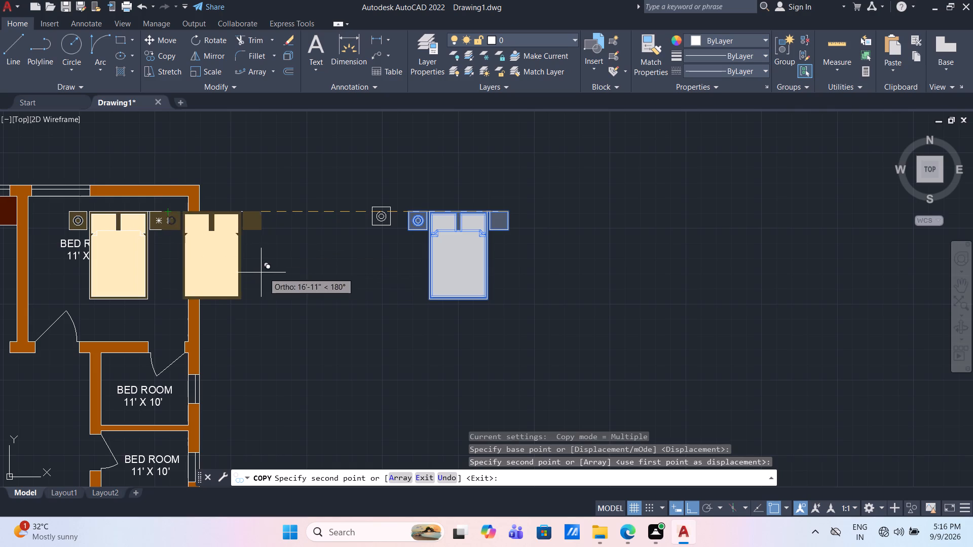
key(Escape)
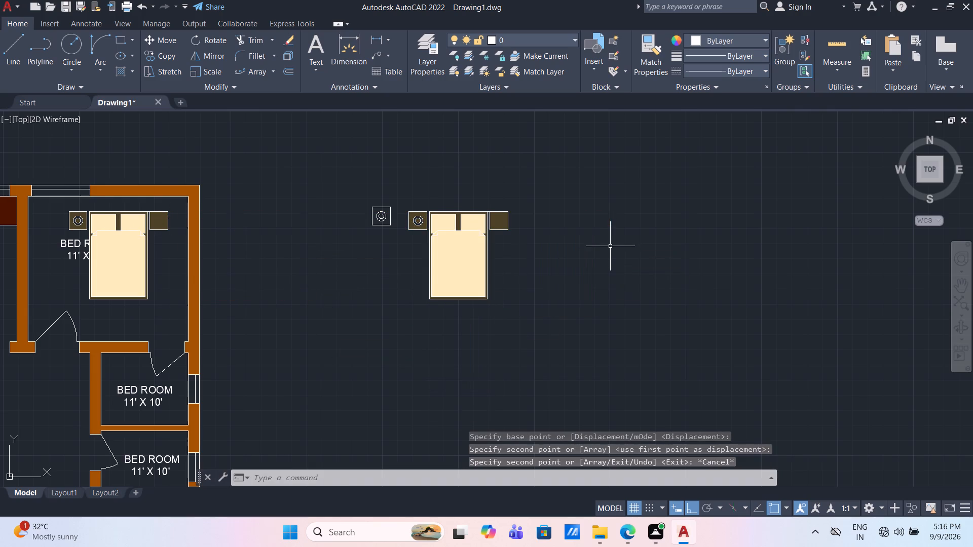
Rotate the original bed set outside the plan 90 degrees clockwise about the outer headboard-side corner of the side table without a lamp.
scroll(599, 246, down, 1)
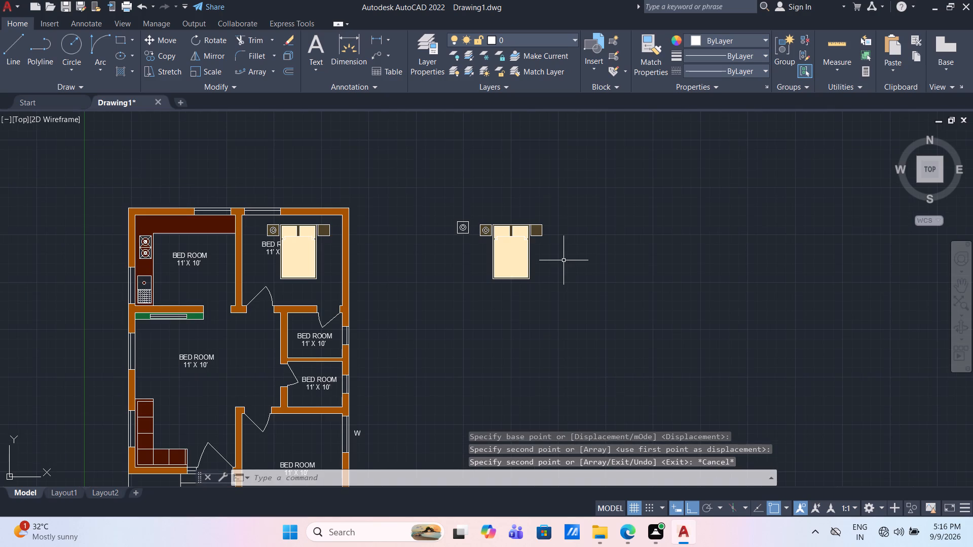
scroll(492, 210, up, 1)
middle_drag(464, 197, 432, 177)
scroll(464, 197, up, 1)
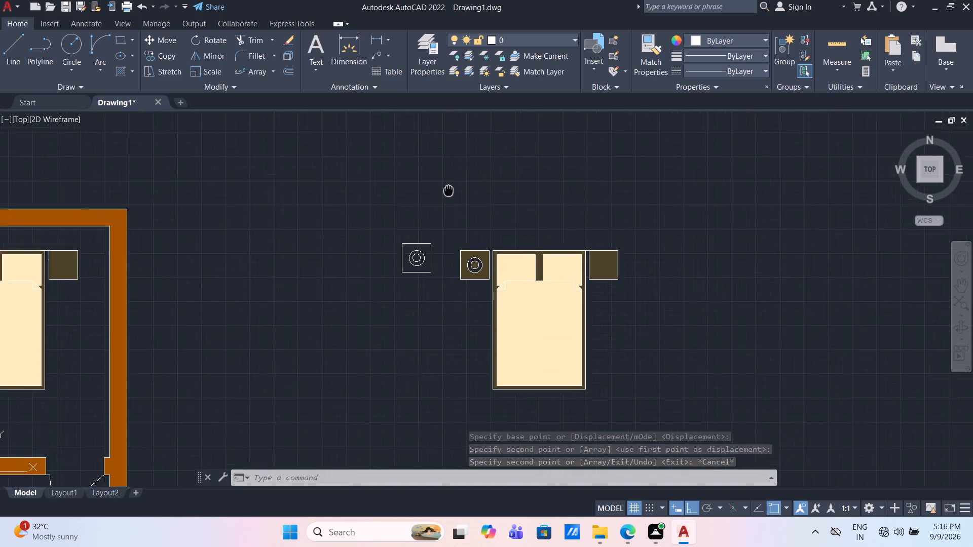
middle_drag(432, 177, 362, 153)
click(209, 38)
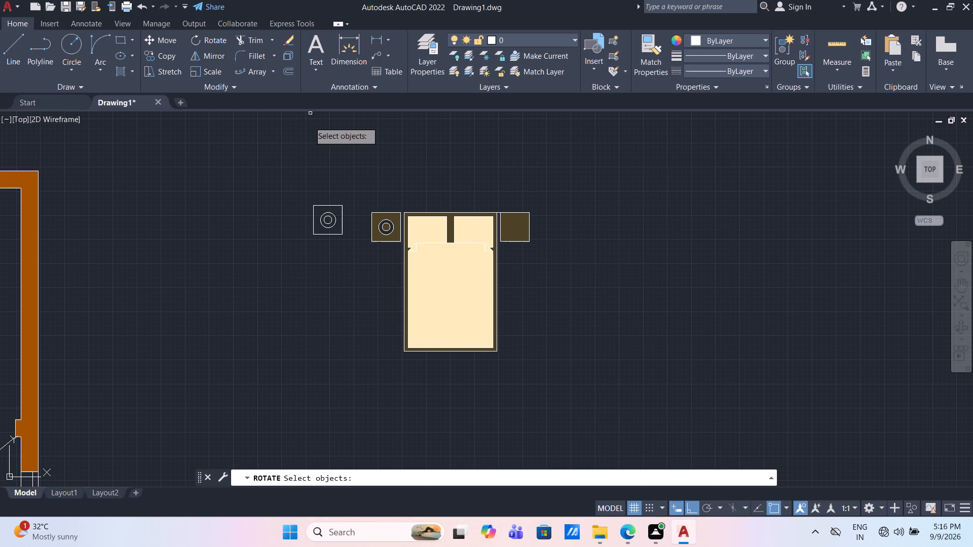
drag(554, 368, 549, 361)
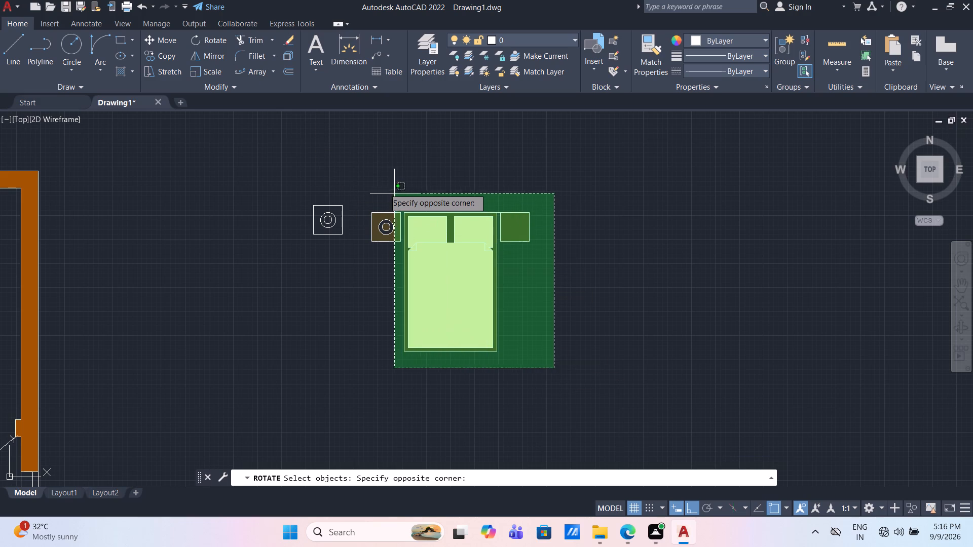
click(362, 186)
key(Return)
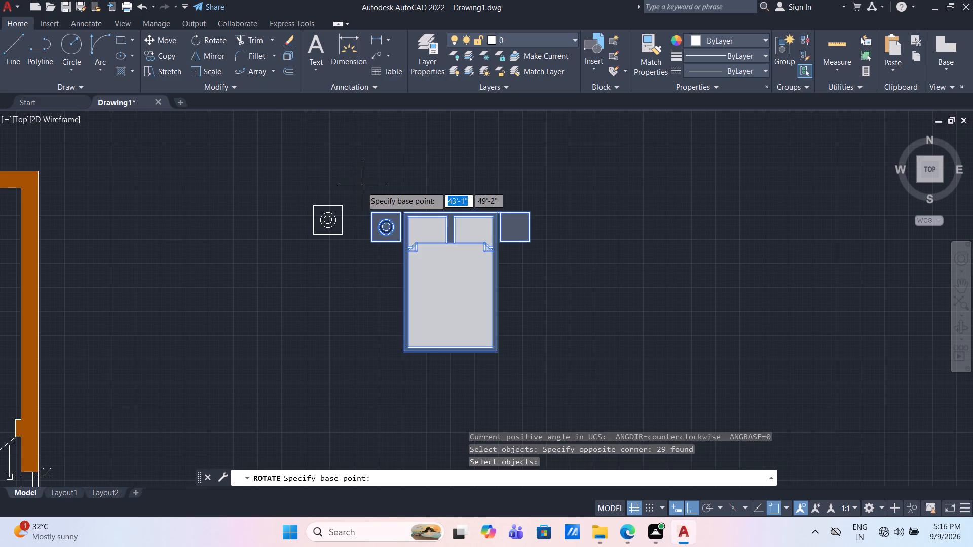
click(529, 213)
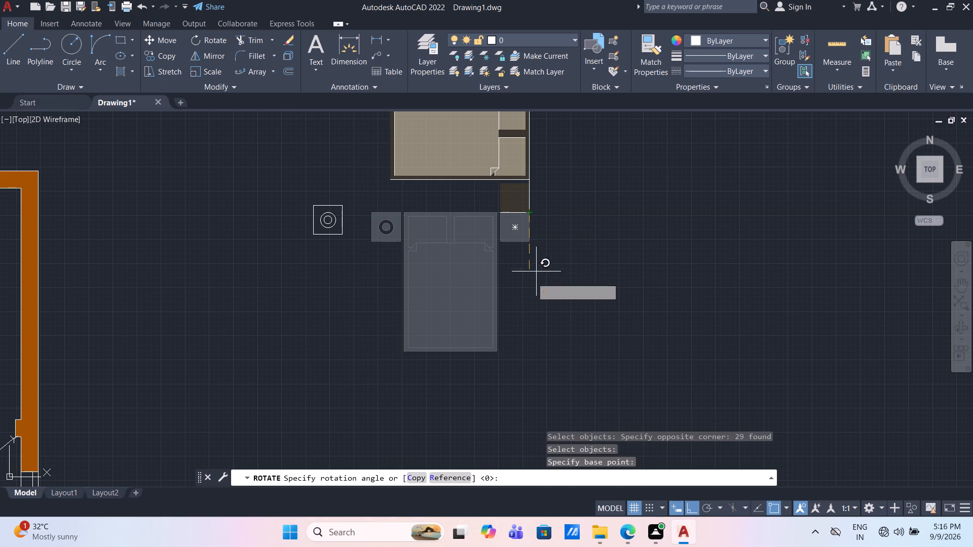
click(531, 280)
Copy the rotated bed set, with Ortho off, into the bedroom above the staircase, its headboard facing the window wall.
scroll(519, 220, down, 2)
middle_drag(511, 226, 478, 263)
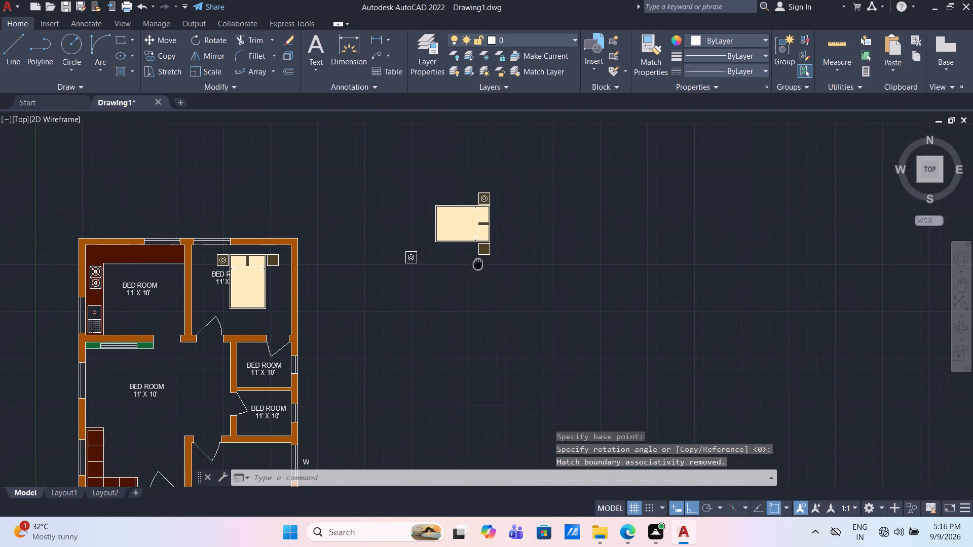
drag(527, 271, 486, 252)
click(426, 181)
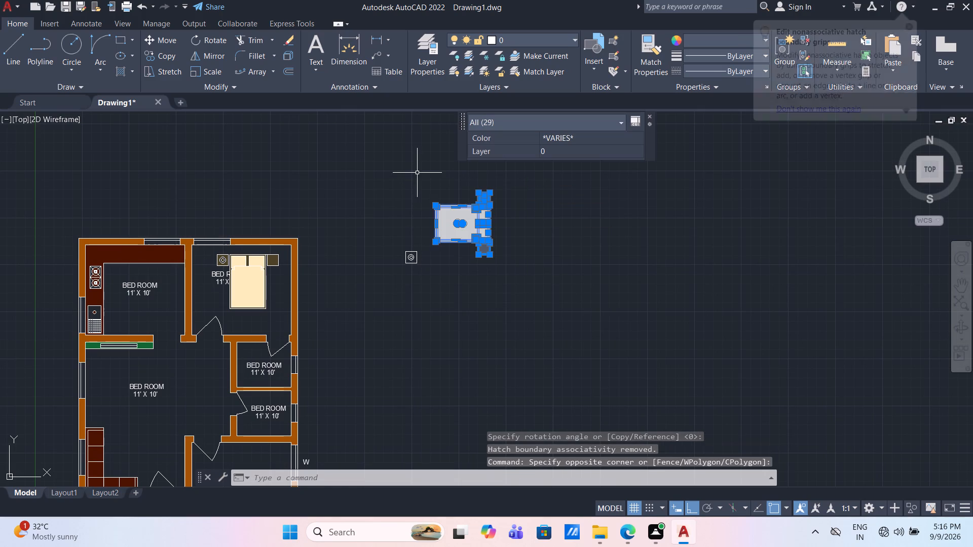
text(CO)
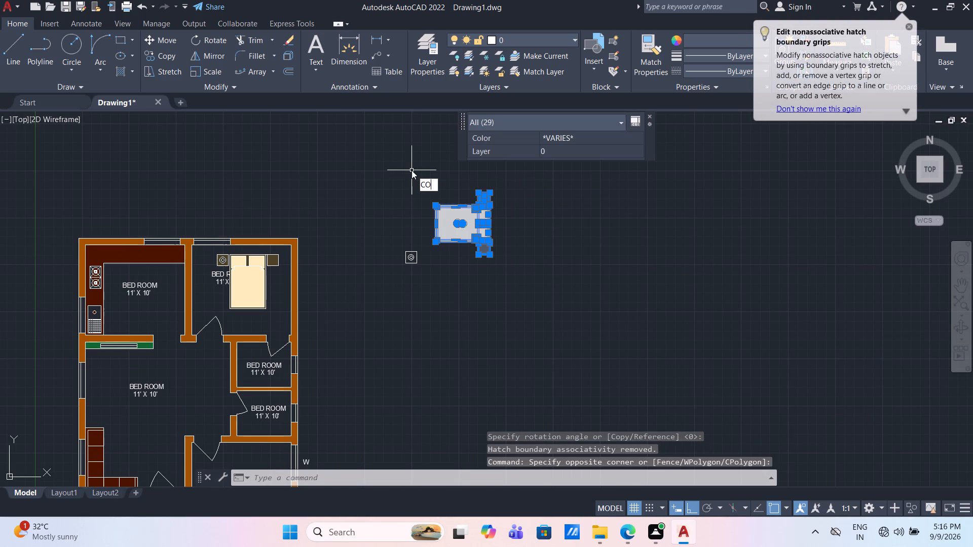
key(Return)
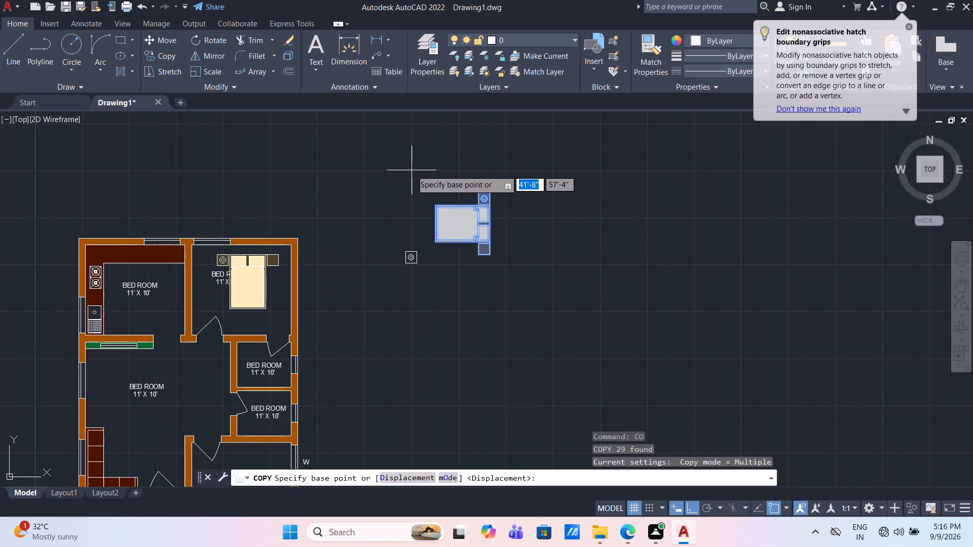
click(488, 194)
middle_drag(394, 331, 466, 80)
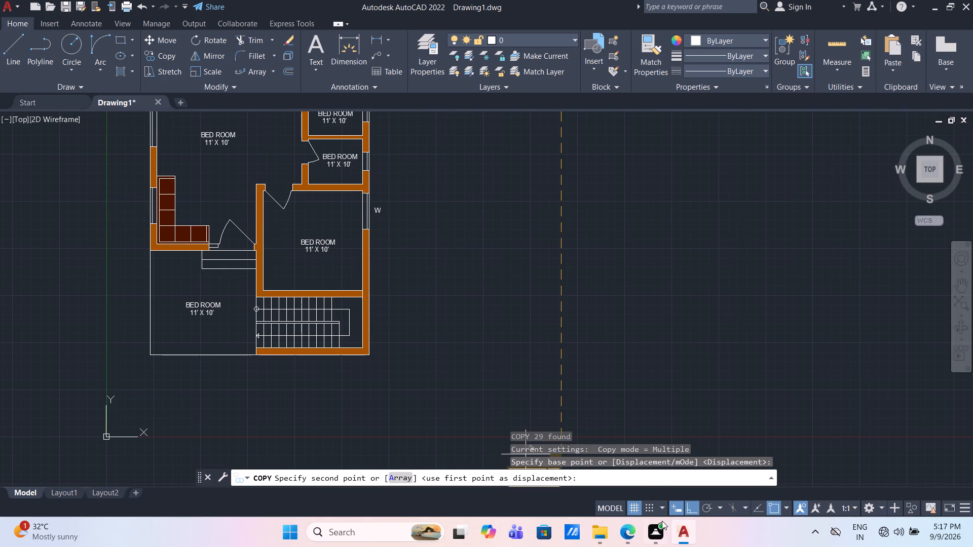
click(692, 510)
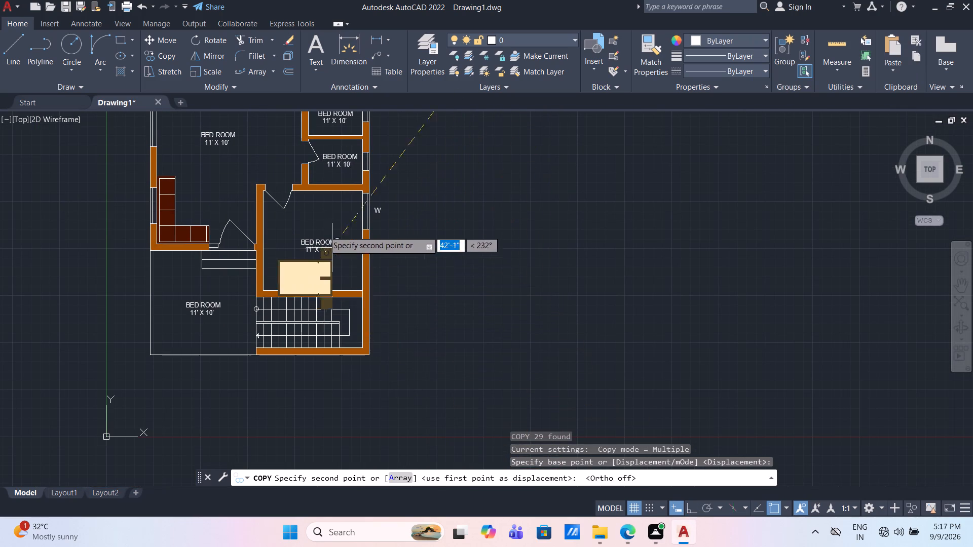
scroll(323, 206, up, 1)
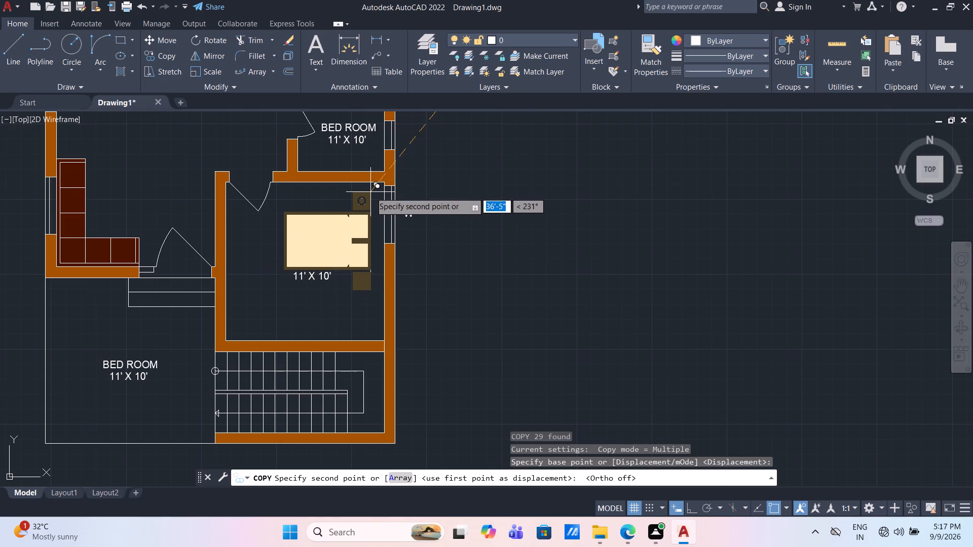
scroll(374, 189, up, 2)
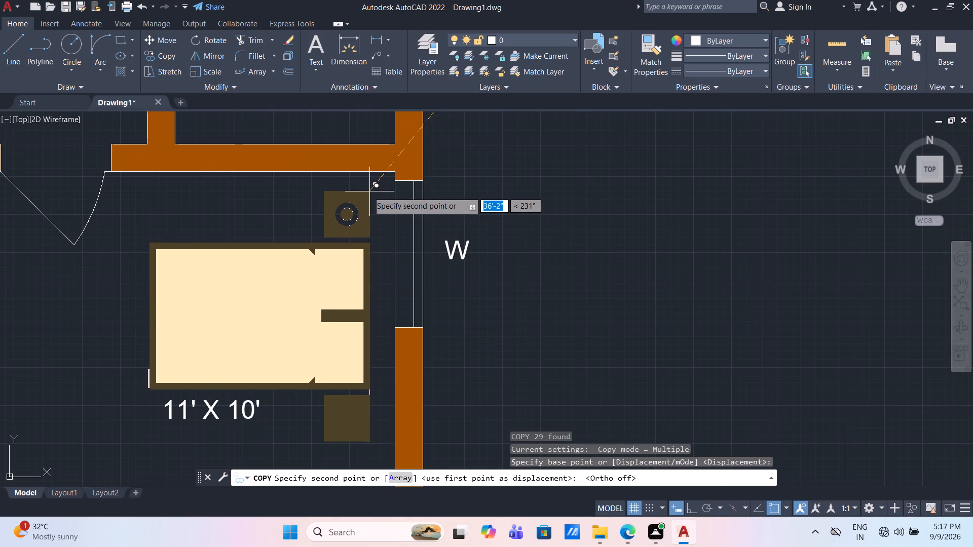
click(370, 191)
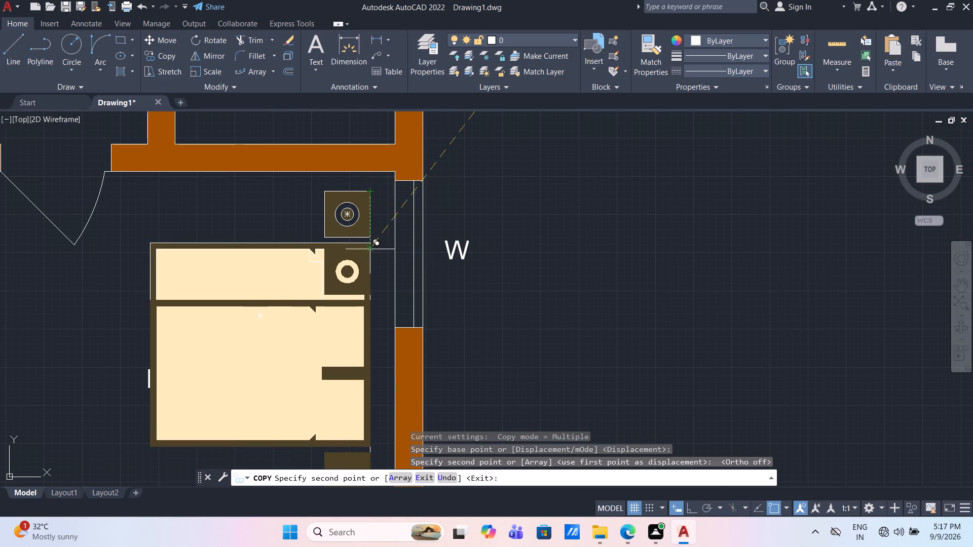
key(Escape)
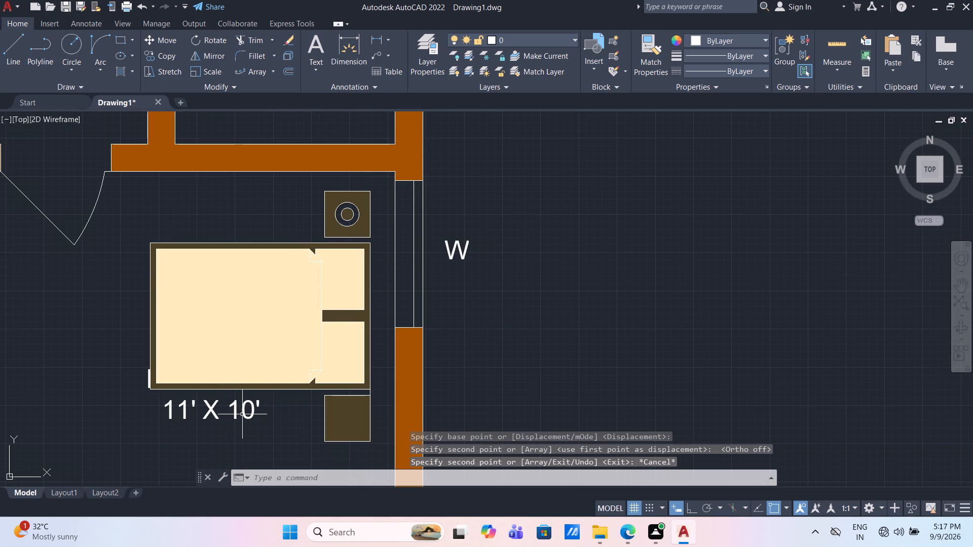
Move the room label overlapped by the rotated bed to the open floor beyond the foot of the bed.
click(242, 414)
key(m)
key(Return)
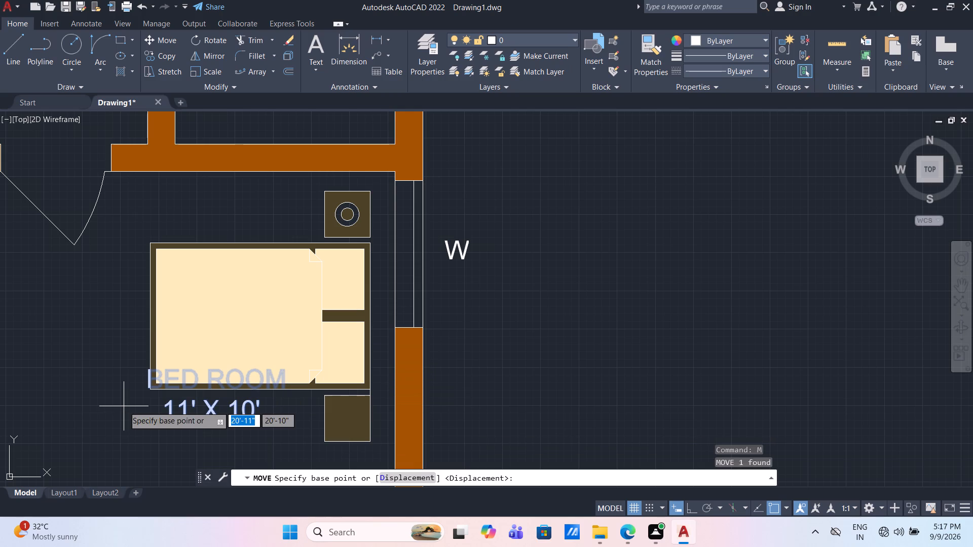
drag(184, 406, 170, 405)
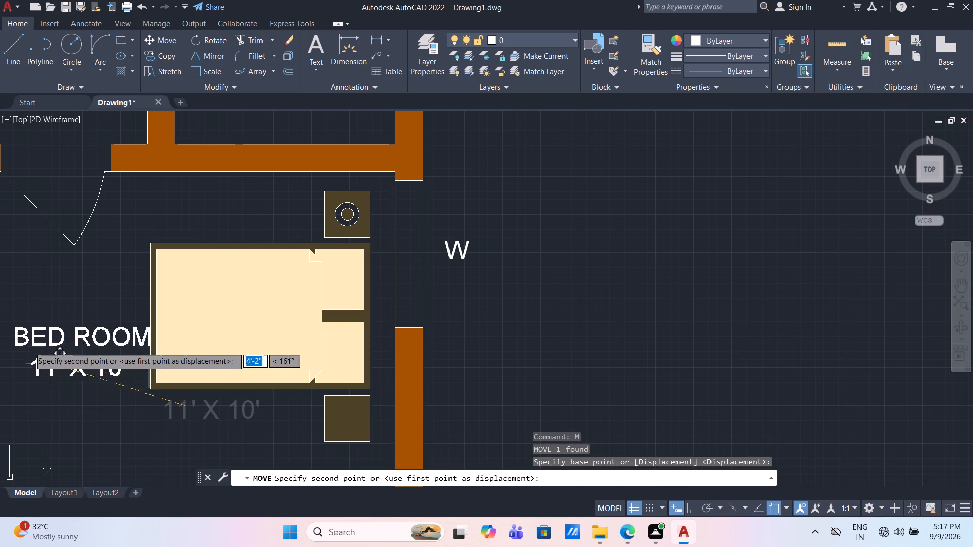
click(27, 327)
key(Escape)
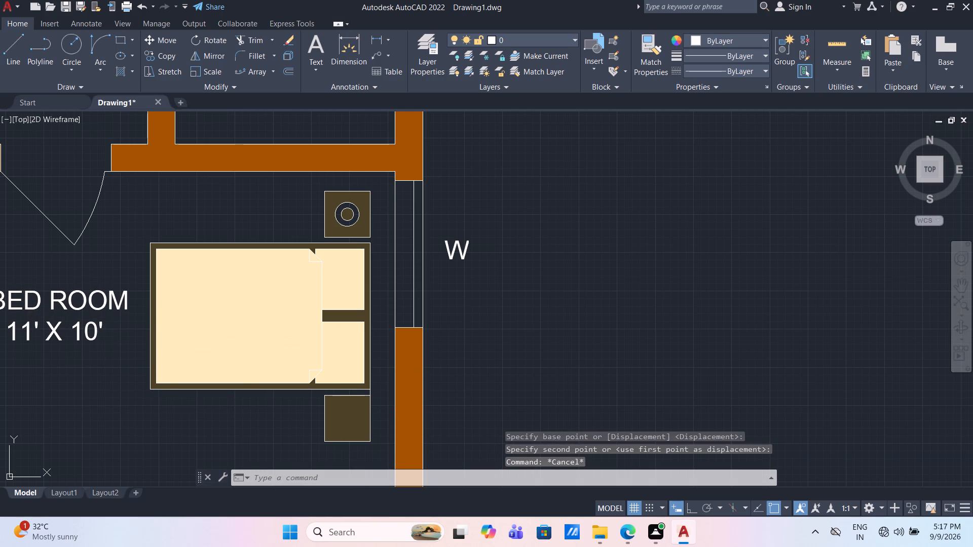
Move the bed with its side tables in the bedroom above the staircase about 2'-5" straight down toward the stairs.
scroll(123, 329, down, 3)
middle_drag(119, 304, 221, 315)
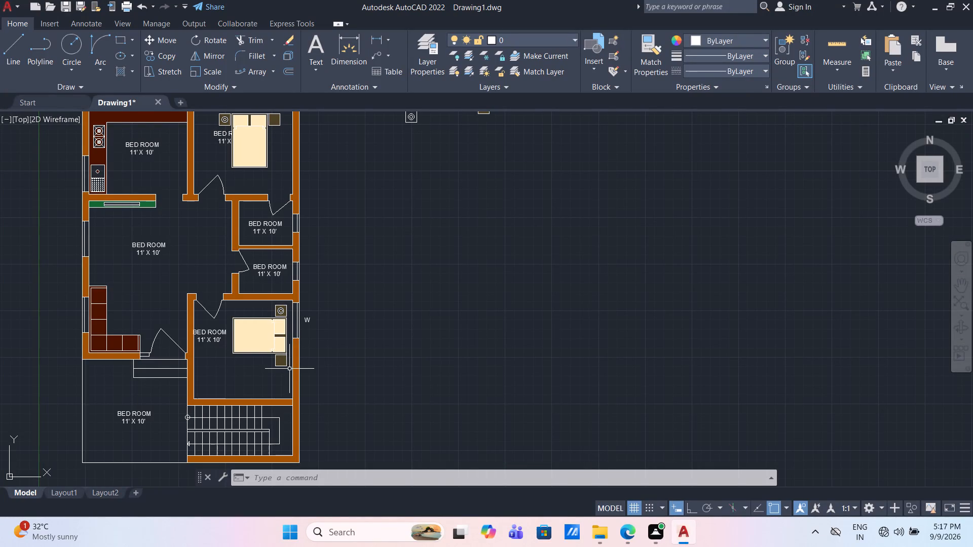
drag(289, 369, 285, 370)
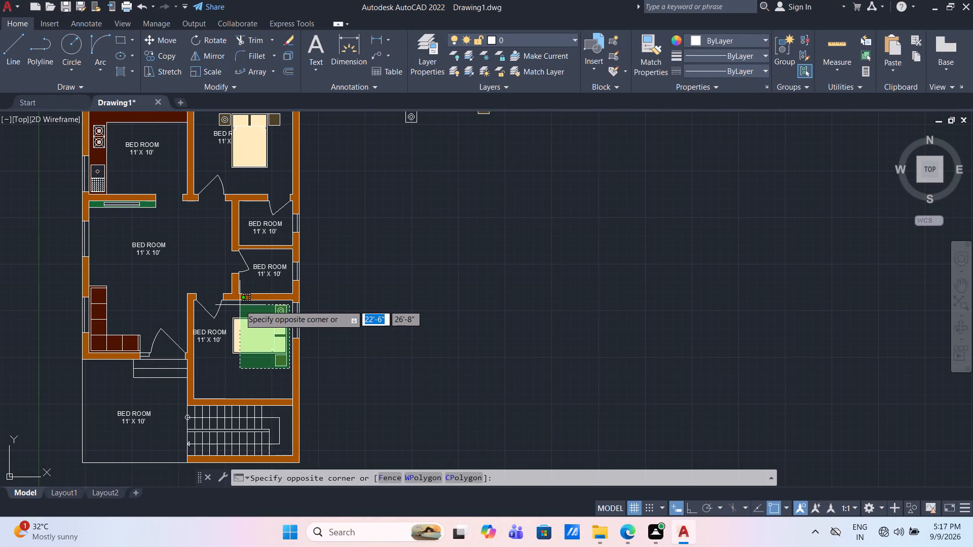
click(230, 305)
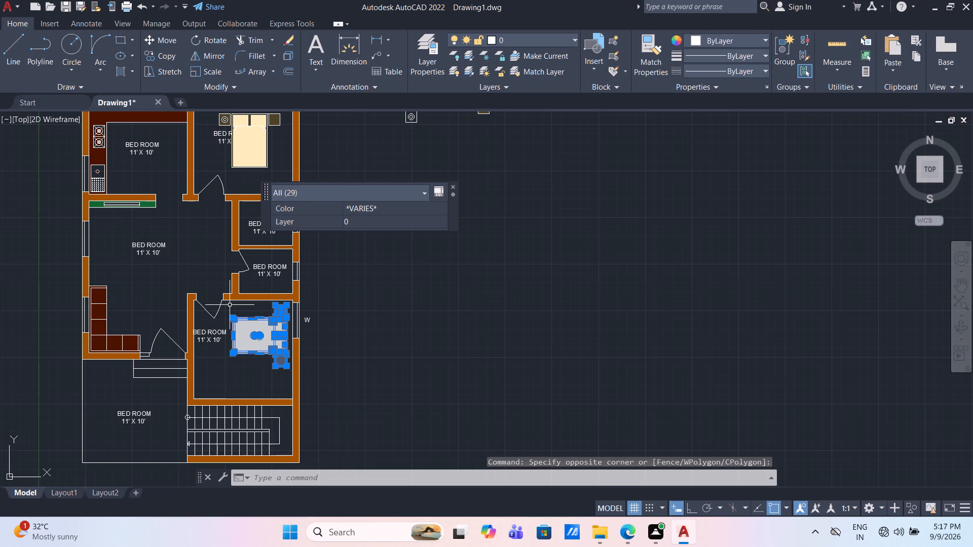
key(m)
key(Return)
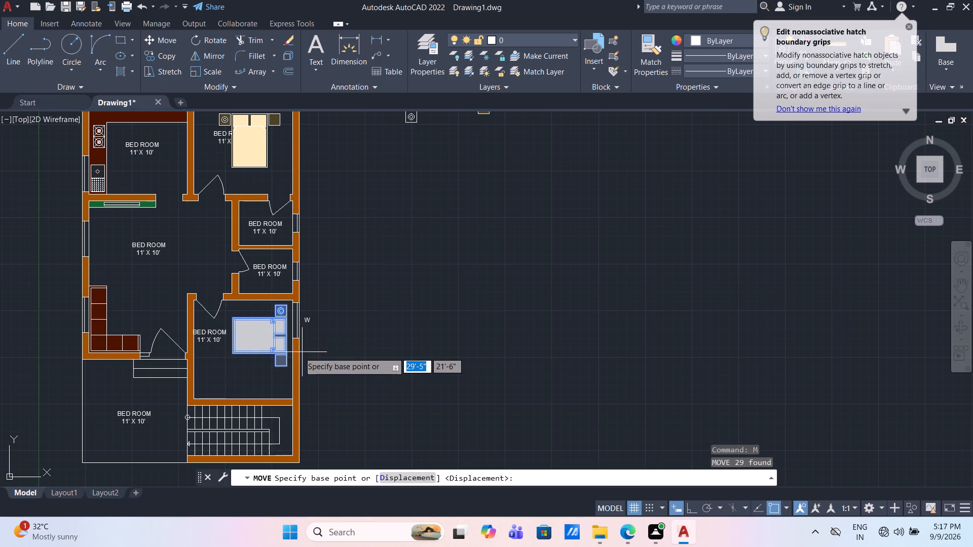
scroll(299, 352, up, 2)
click(262, 393)
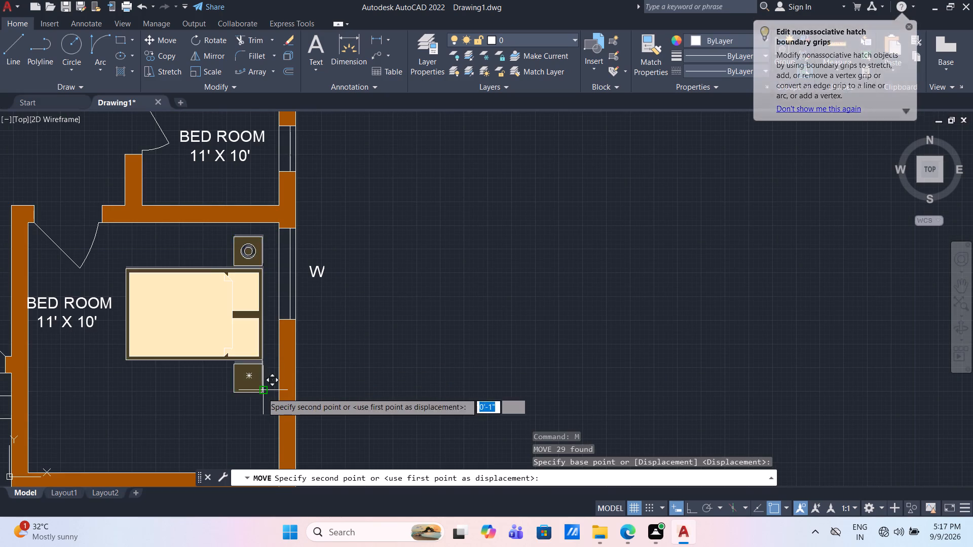
click(263, 446)
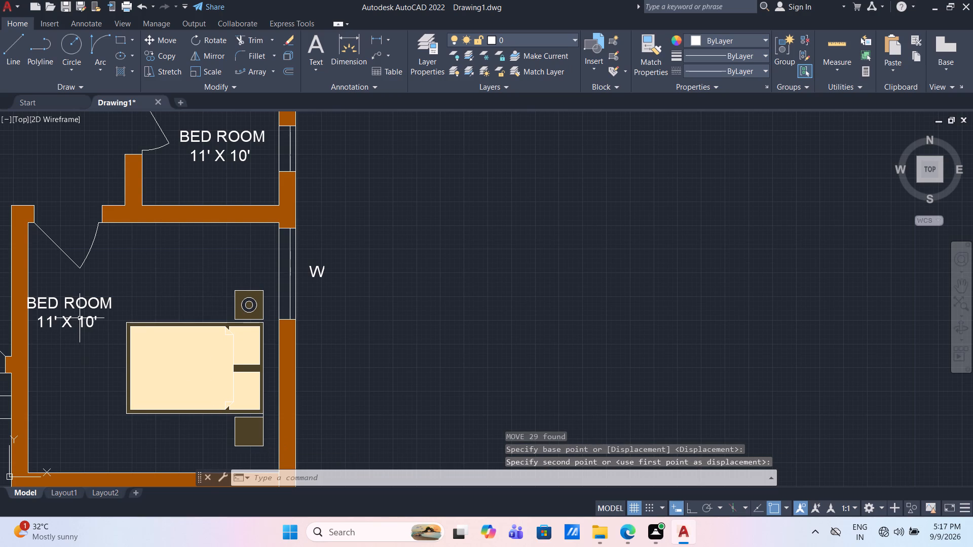
Move the room label overlapped by the bed in the upper bedroom to the open floor below the foot of the bed.
middle_drag(93, 317, 141, 443)
scroll(95, 316, down, 1)
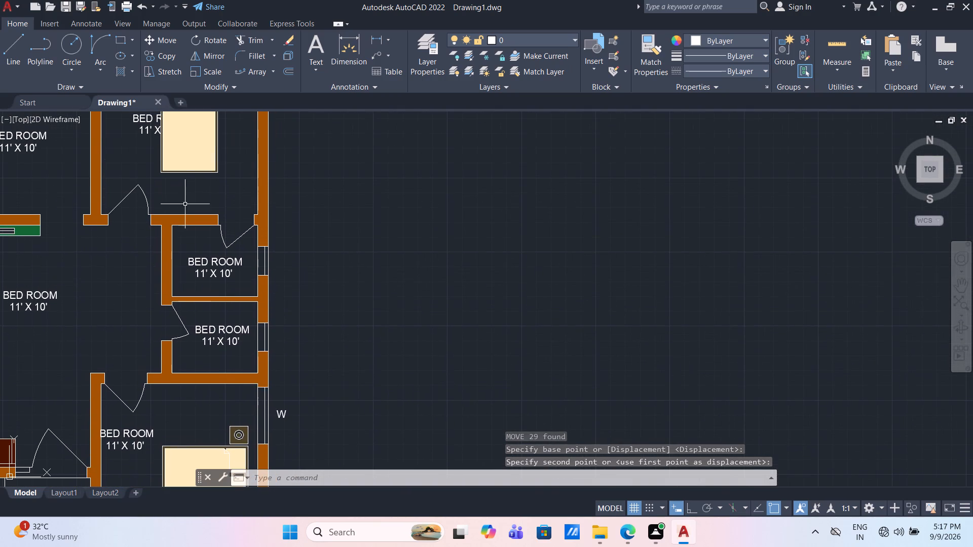
middle_drag(204, 191, 198, 285)
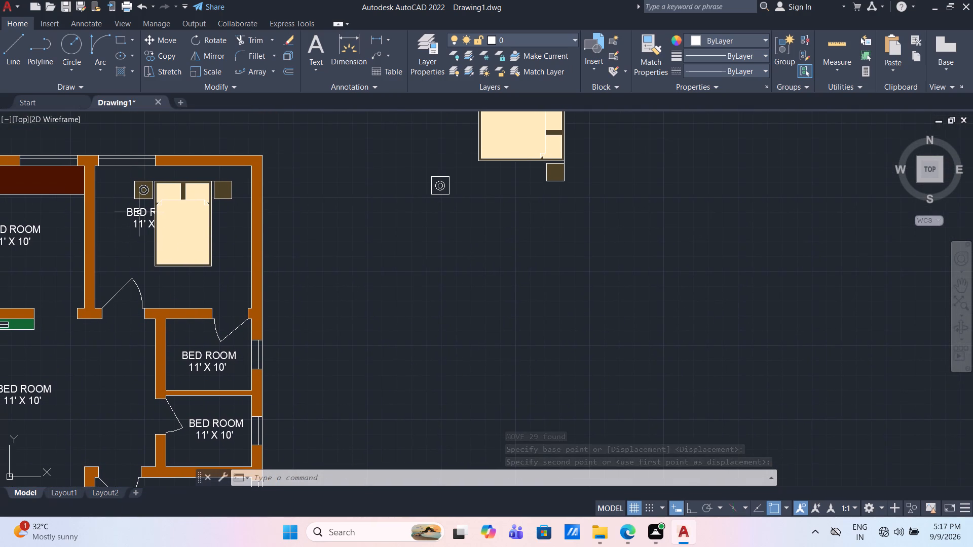
click(139, 212)
key(m)
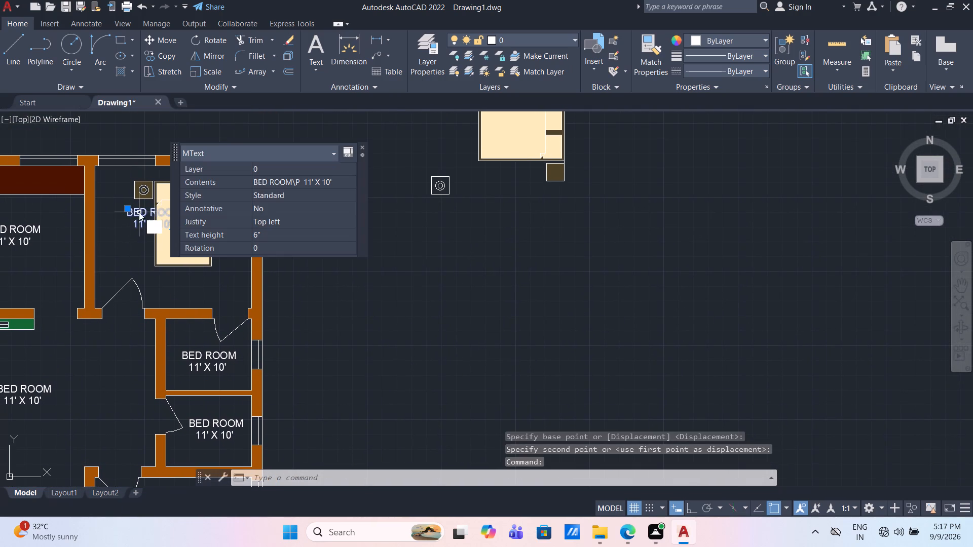
key(Return)
click(139, 212)
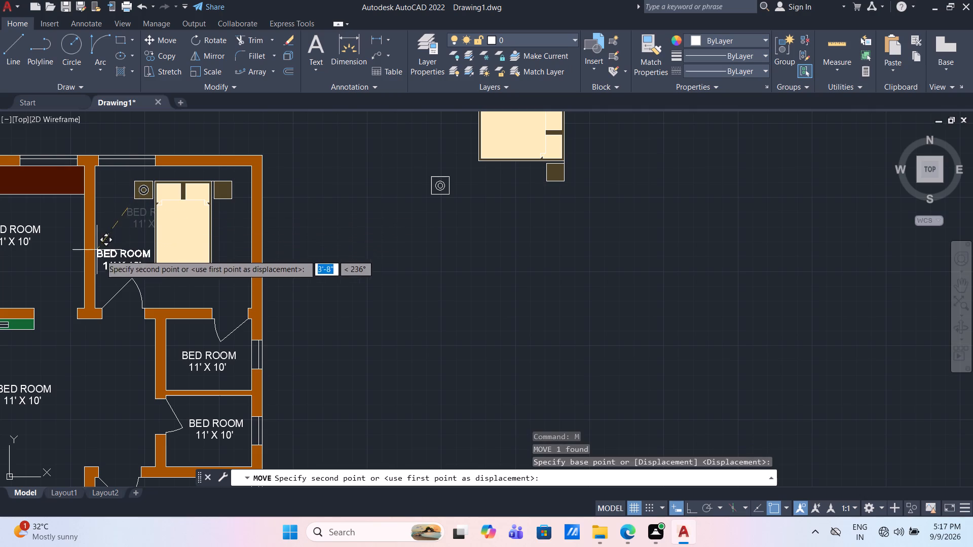
click(155, 278)
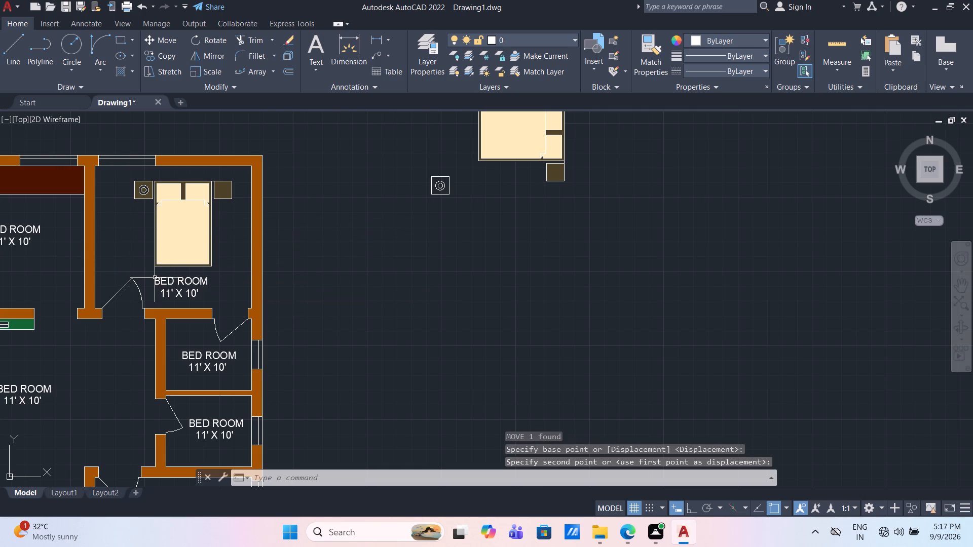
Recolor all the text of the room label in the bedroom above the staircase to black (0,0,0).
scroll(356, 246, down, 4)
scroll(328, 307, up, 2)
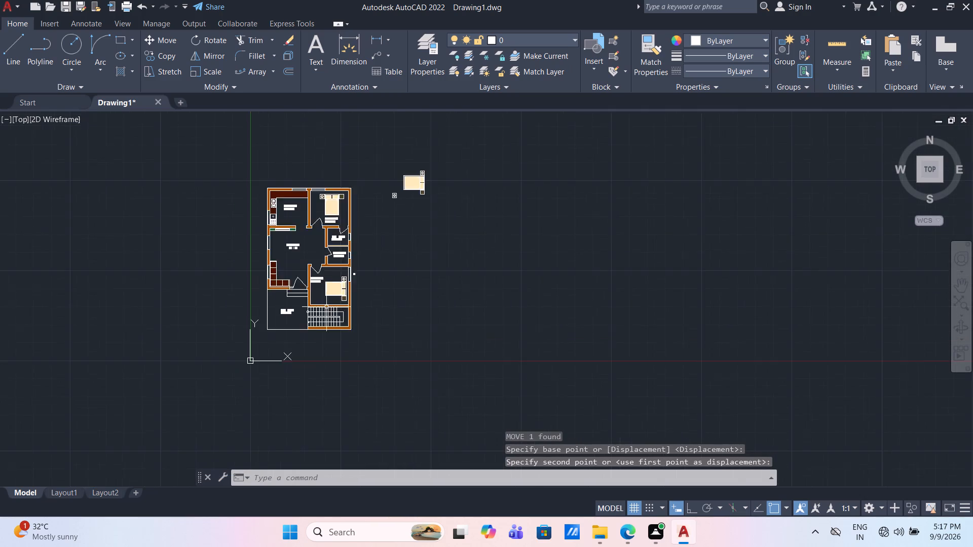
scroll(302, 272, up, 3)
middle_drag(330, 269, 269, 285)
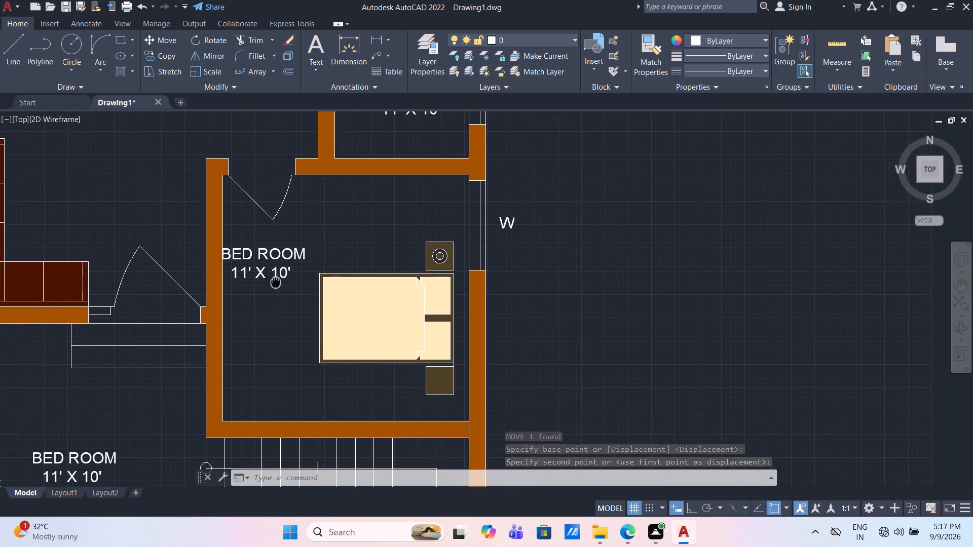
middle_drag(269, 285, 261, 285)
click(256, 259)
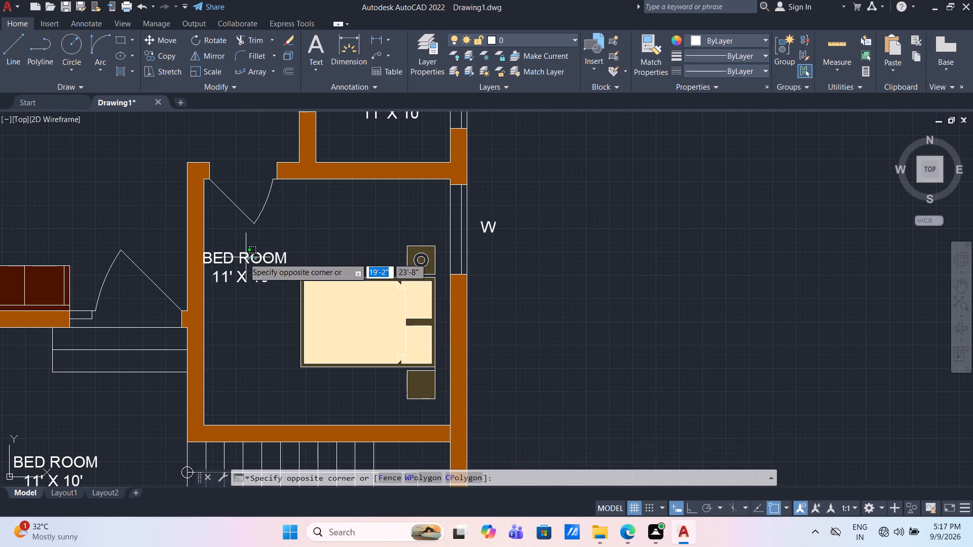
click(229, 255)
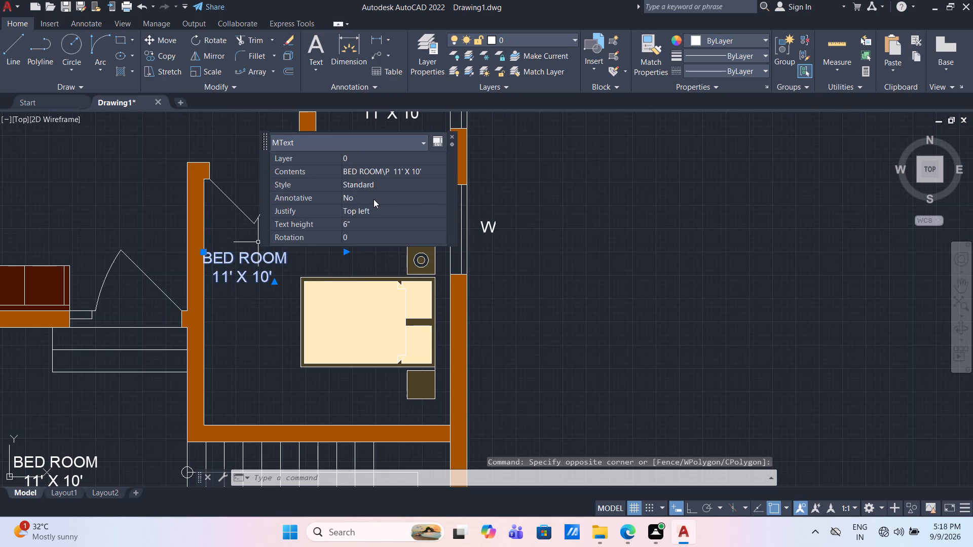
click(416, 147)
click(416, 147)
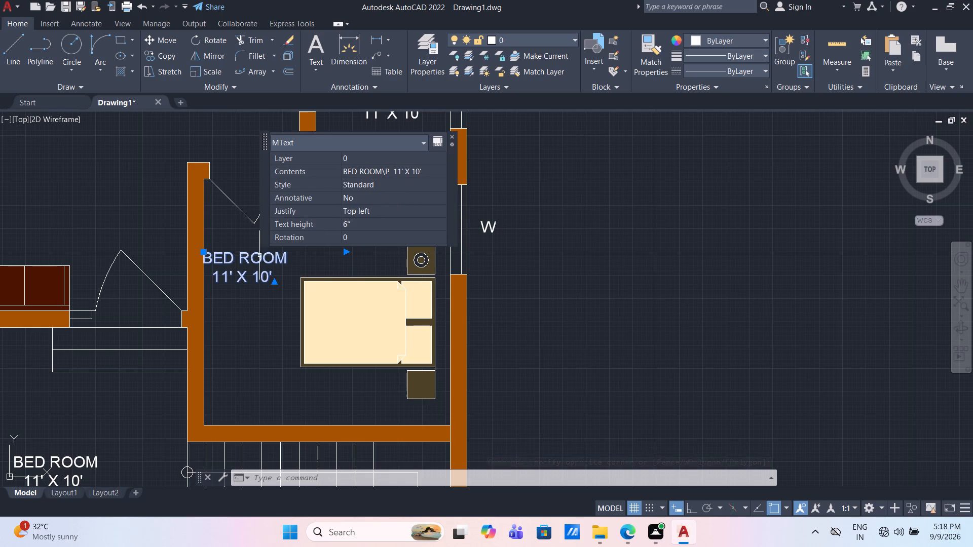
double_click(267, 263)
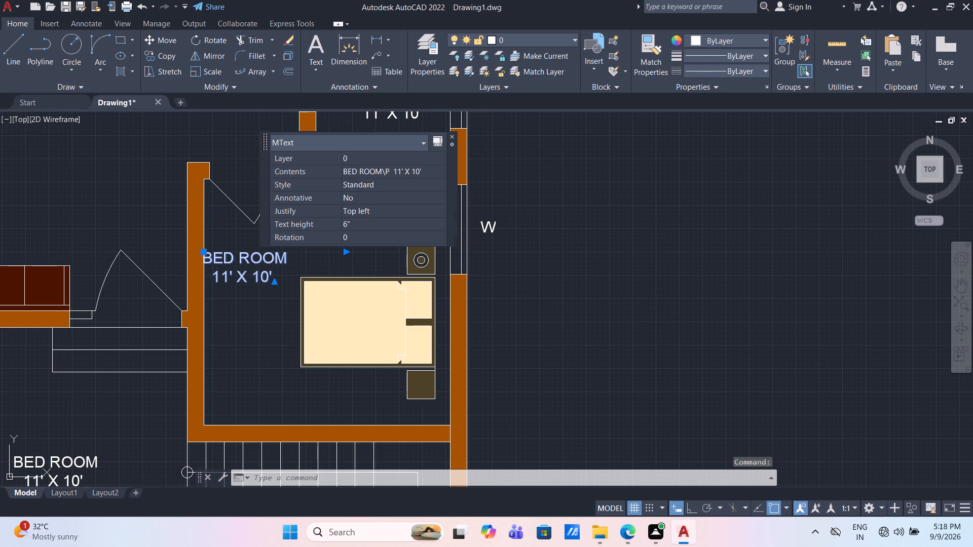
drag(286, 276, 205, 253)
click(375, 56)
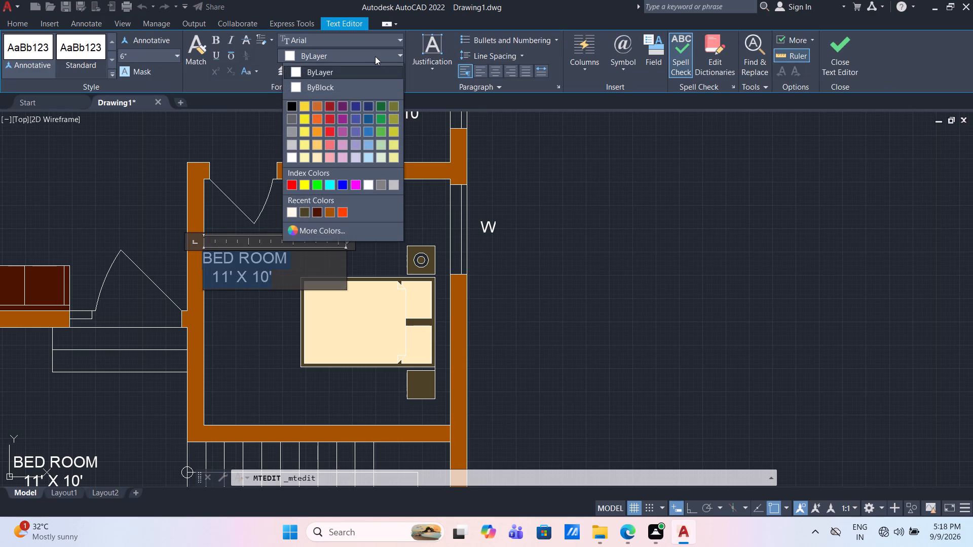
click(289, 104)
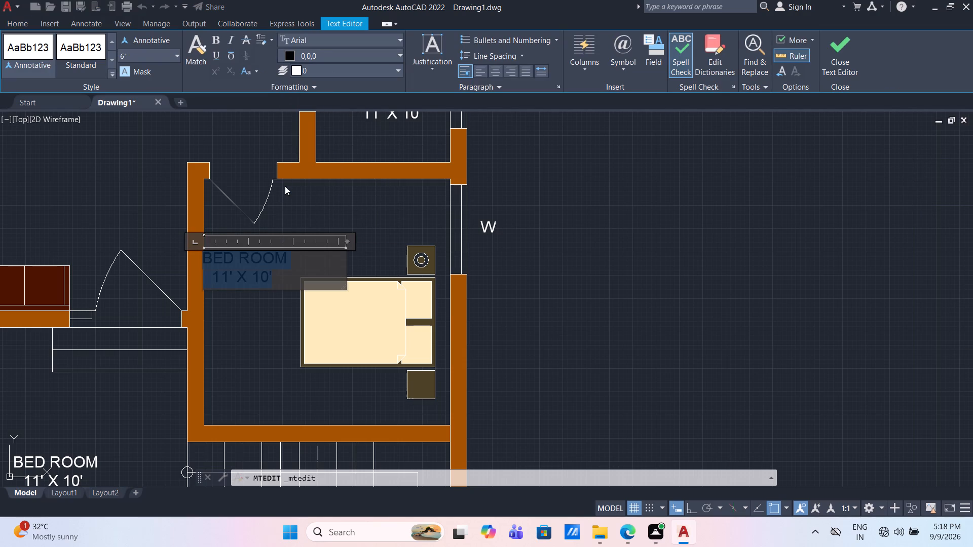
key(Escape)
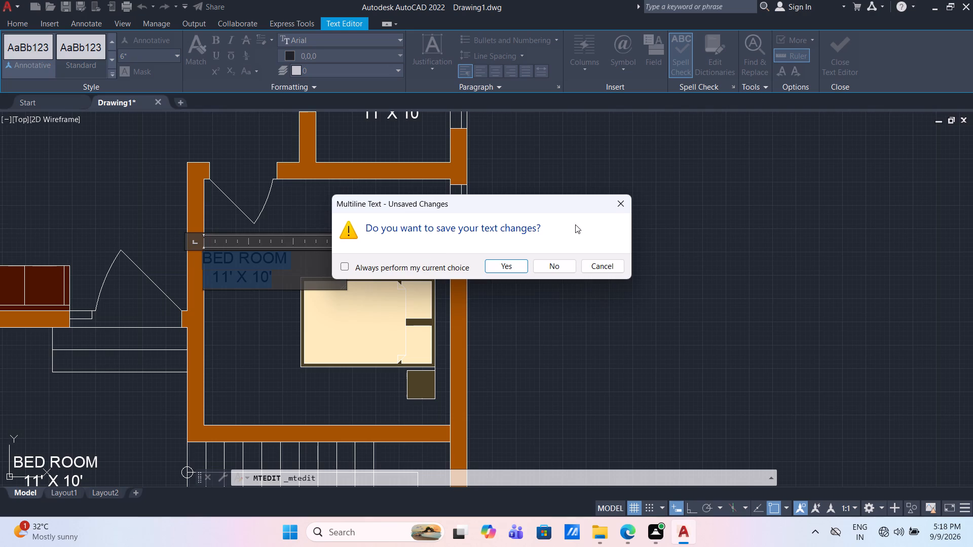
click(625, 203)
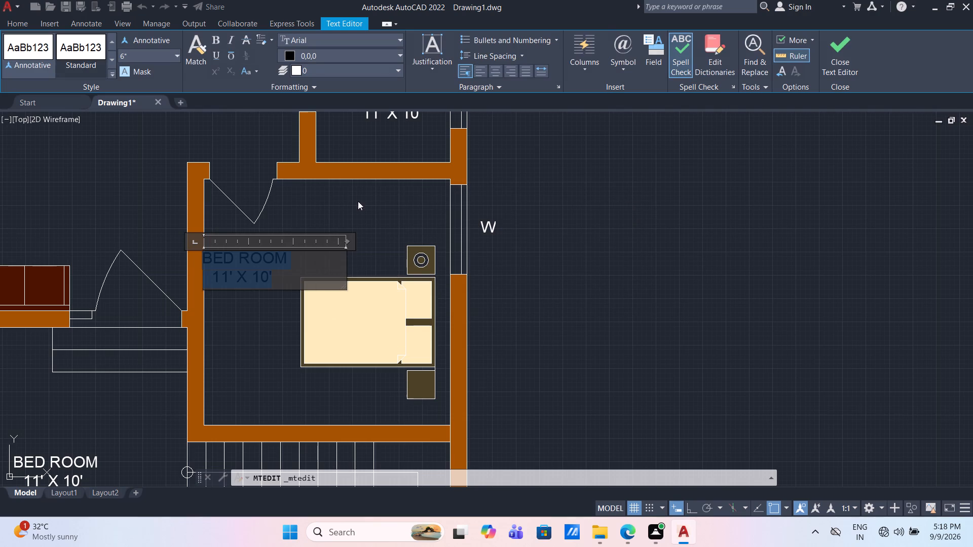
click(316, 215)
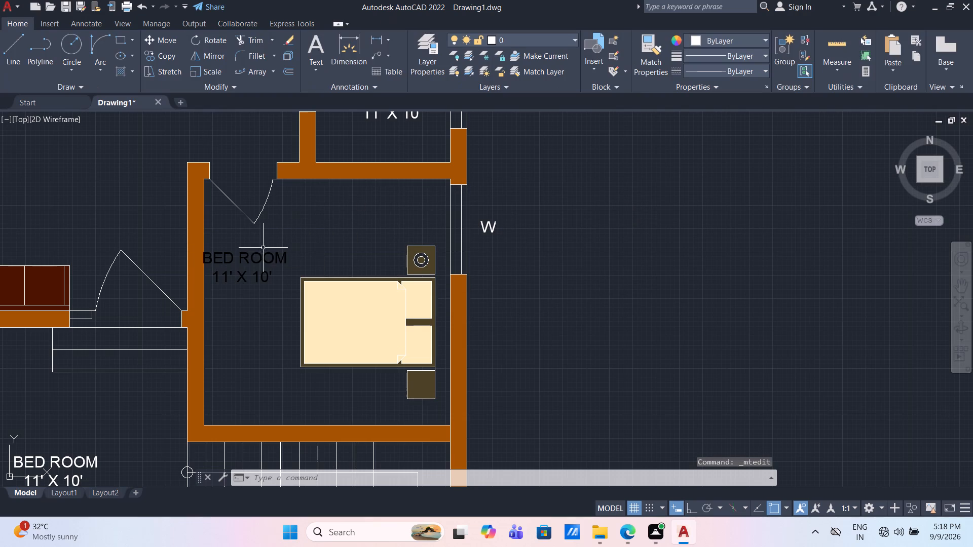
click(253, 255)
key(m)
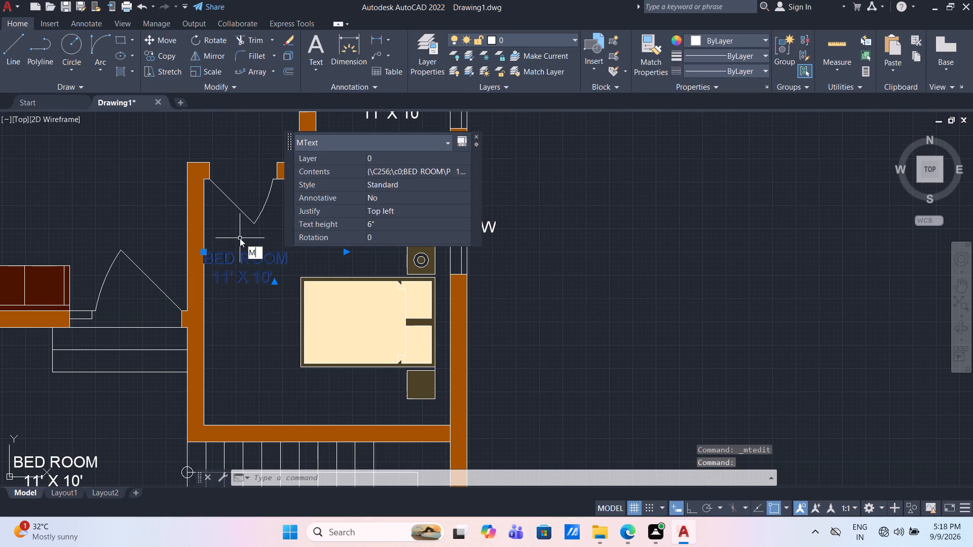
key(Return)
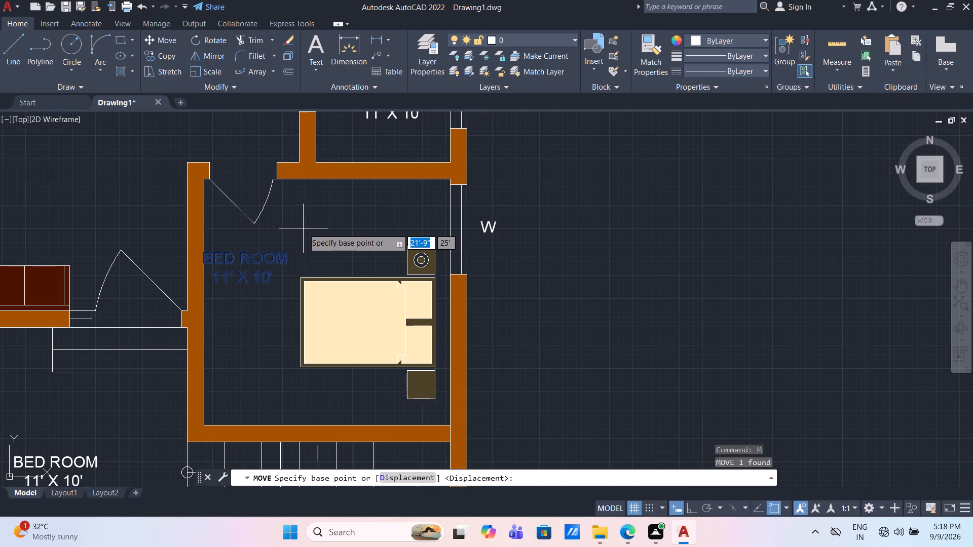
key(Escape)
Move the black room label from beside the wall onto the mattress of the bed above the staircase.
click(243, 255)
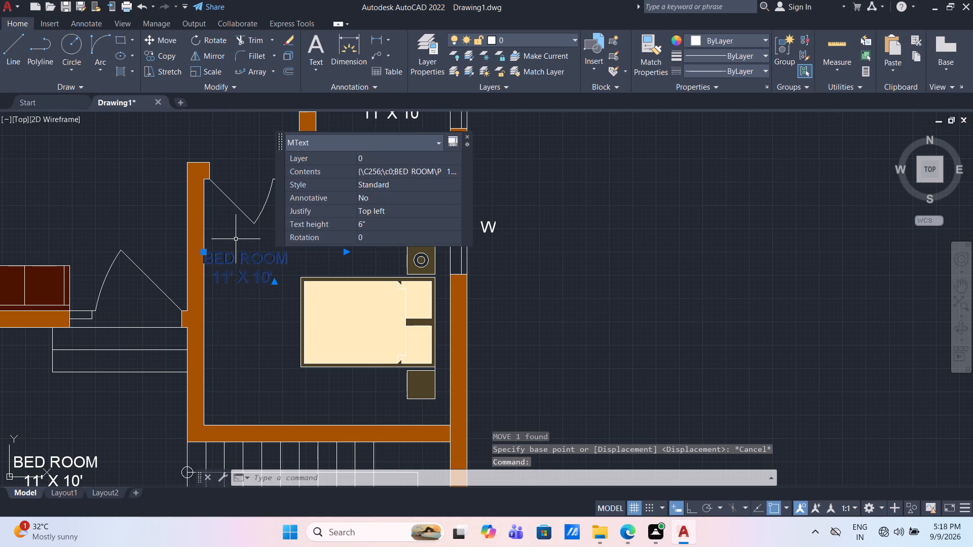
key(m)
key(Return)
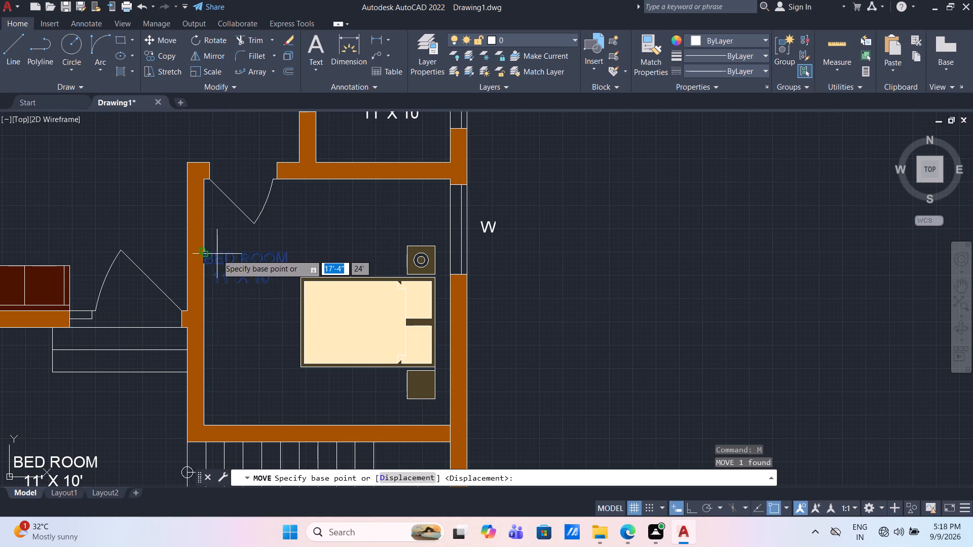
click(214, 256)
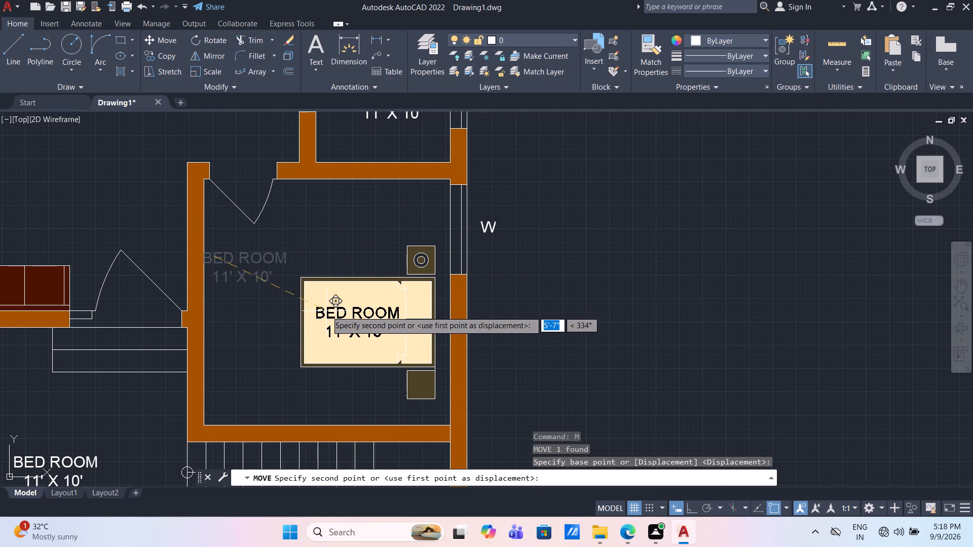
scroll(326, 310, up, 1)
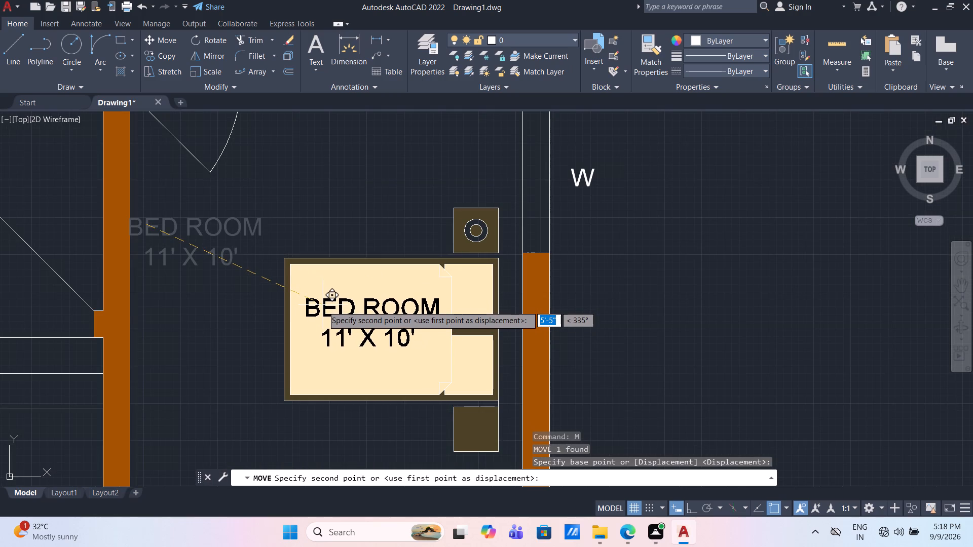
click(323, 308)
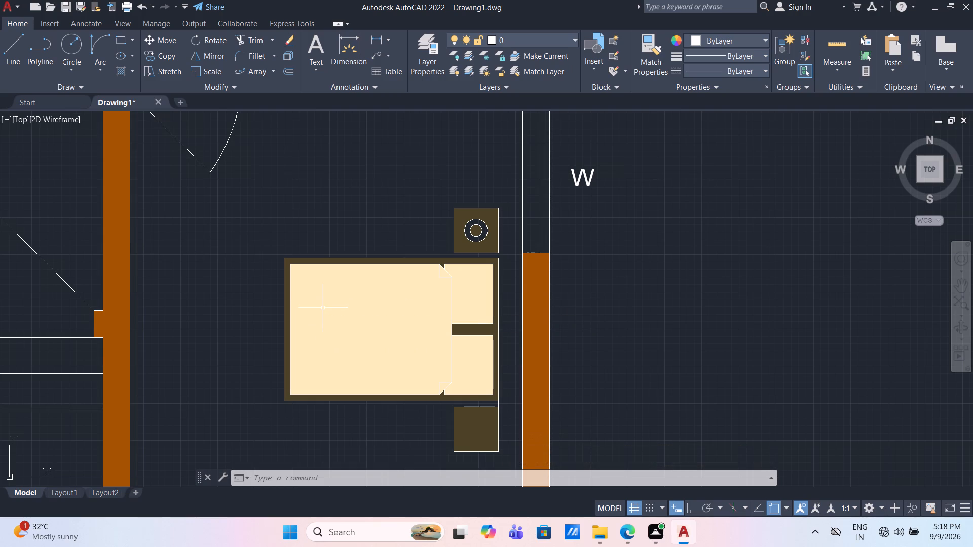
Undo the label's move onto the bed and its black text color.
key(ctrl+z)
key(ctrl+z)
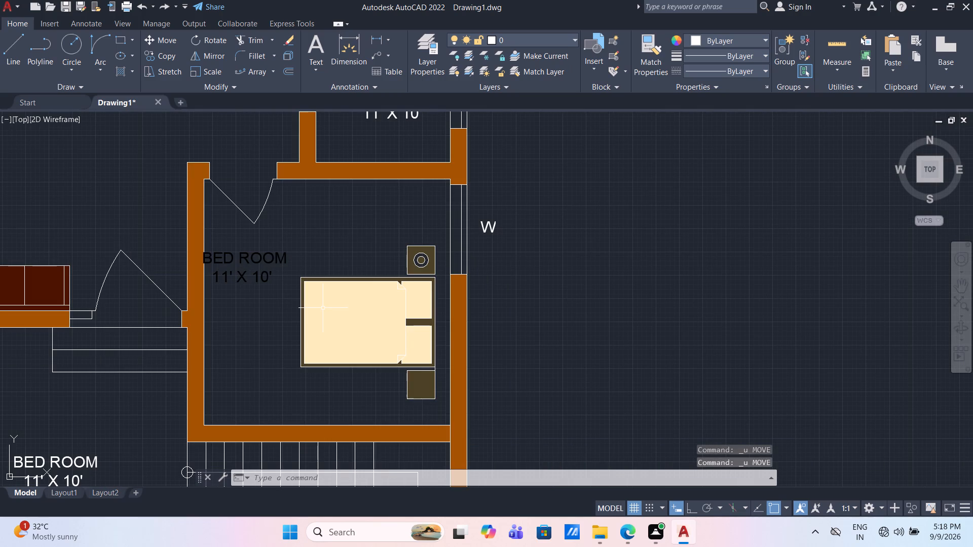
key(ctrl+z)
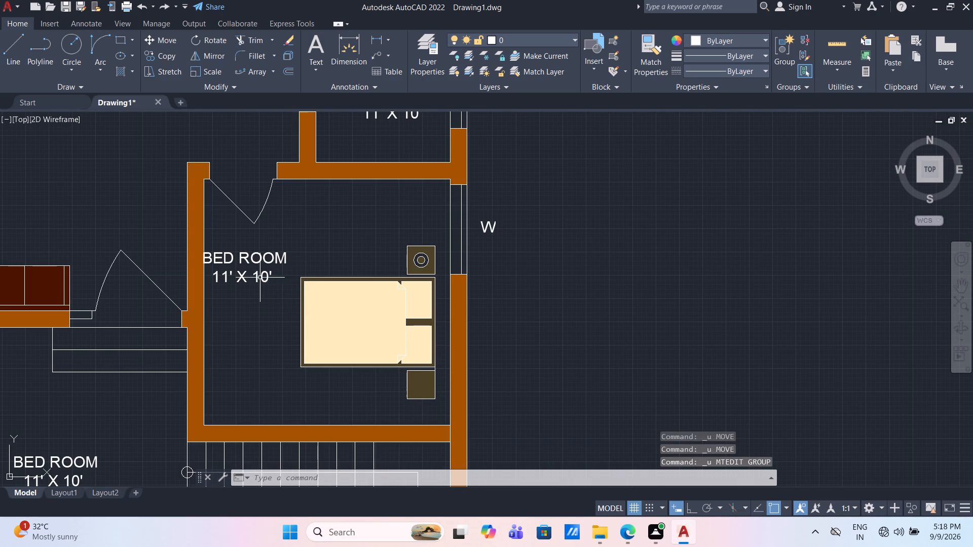
Move the room label in the bedroom above the staircase about 2'-0" down, beside the foot of the bed.
click(242, 261)
key(m)
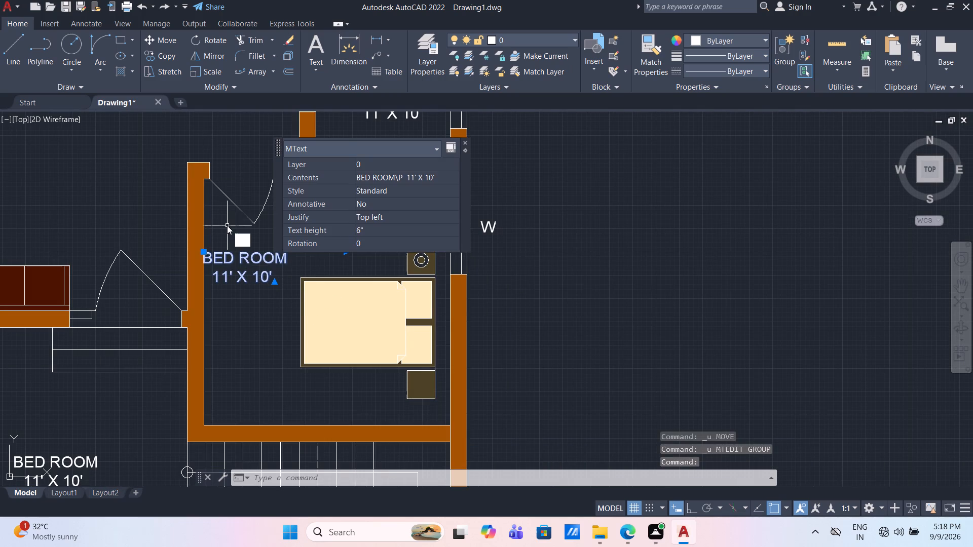
key(Return)
click(217, 257)
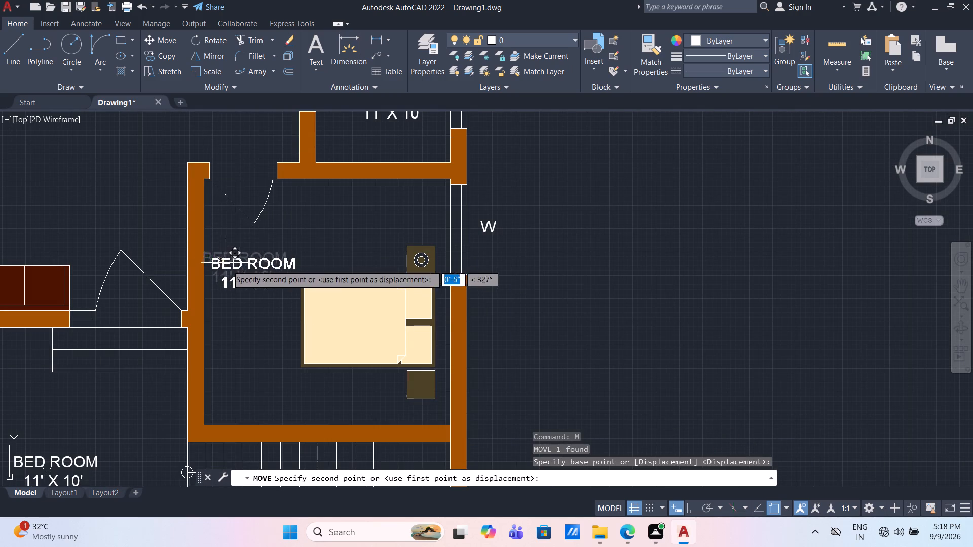
click(224, 302)
scroll(234, 287, down, 2)
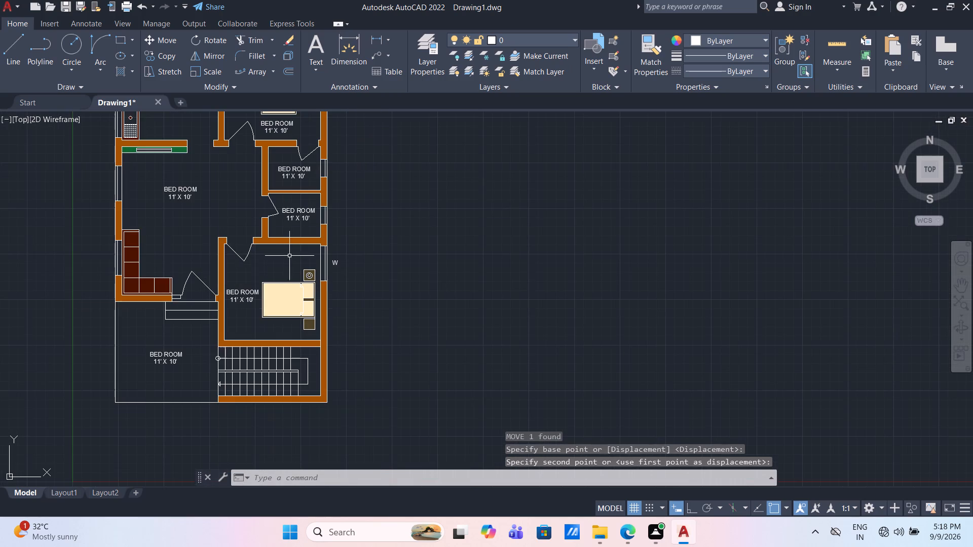
middle_drag(255, 286, 276, 341)
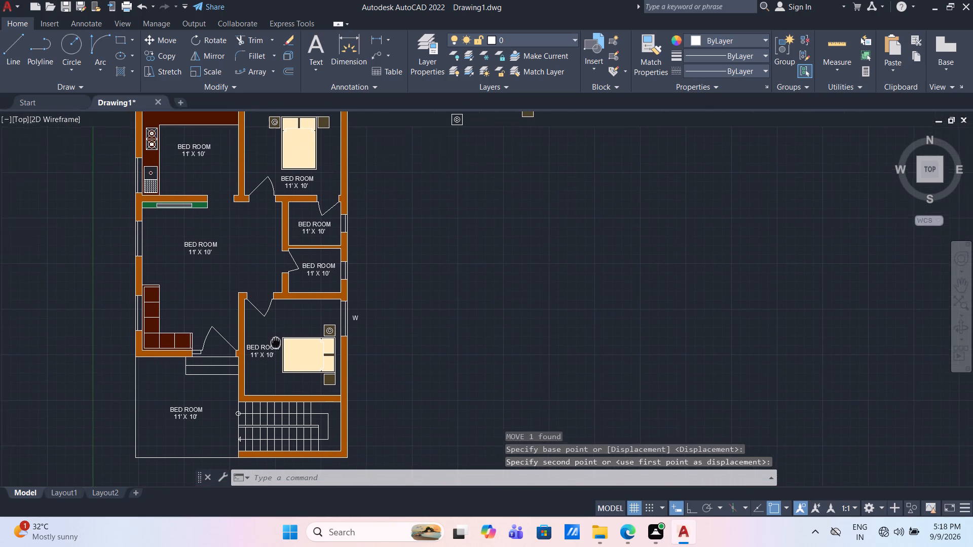
Delete the spare bed and side-table set and the loose lamp symbol lying outside the floor plan.
middle_drag(276, 341, 277, 347)
scroll(231, 273, down, 2)
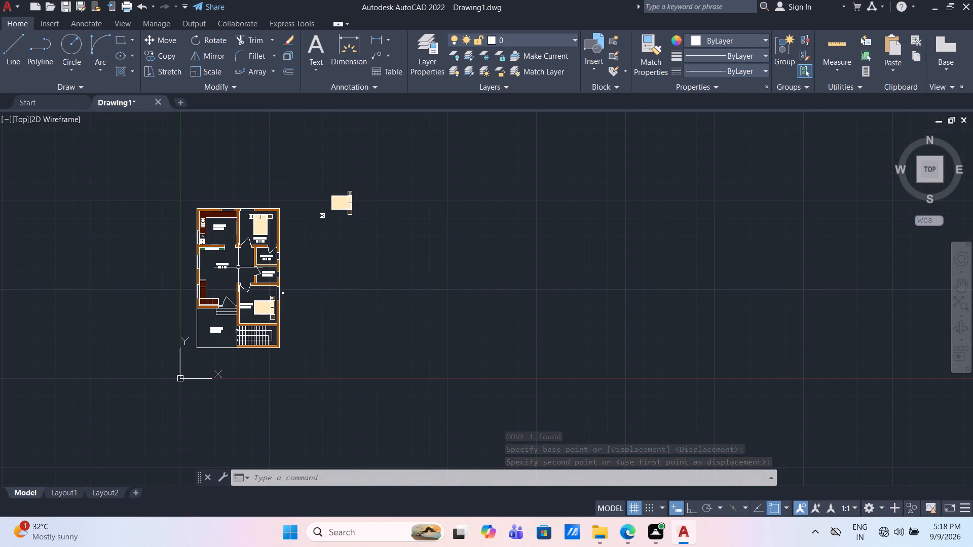
drag(396, 236, 362, 218)
click(297, 176)
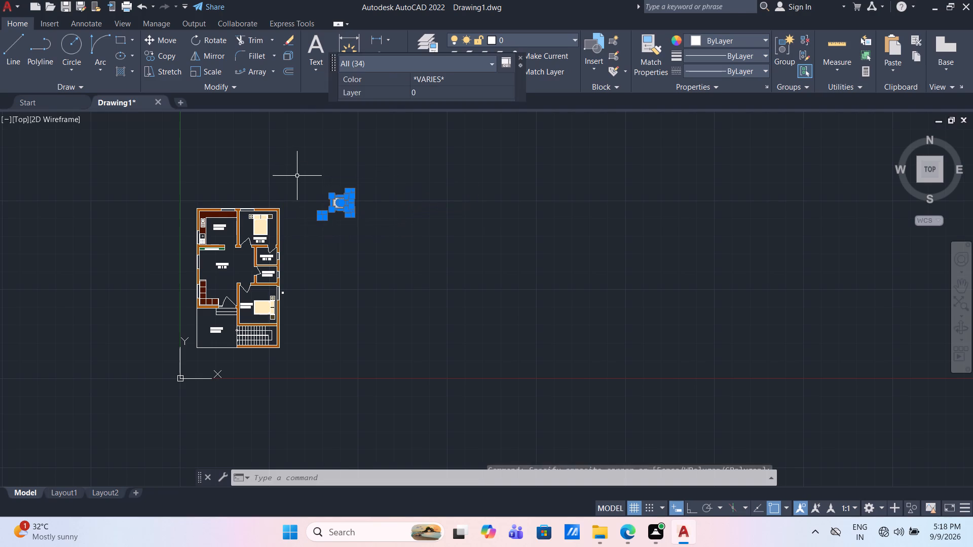
key(Delete)
Browse the available hatch patterns, from solid through the AR, gradient and ISO patterns, without applying one.
scroll(239, 271, up, 2)
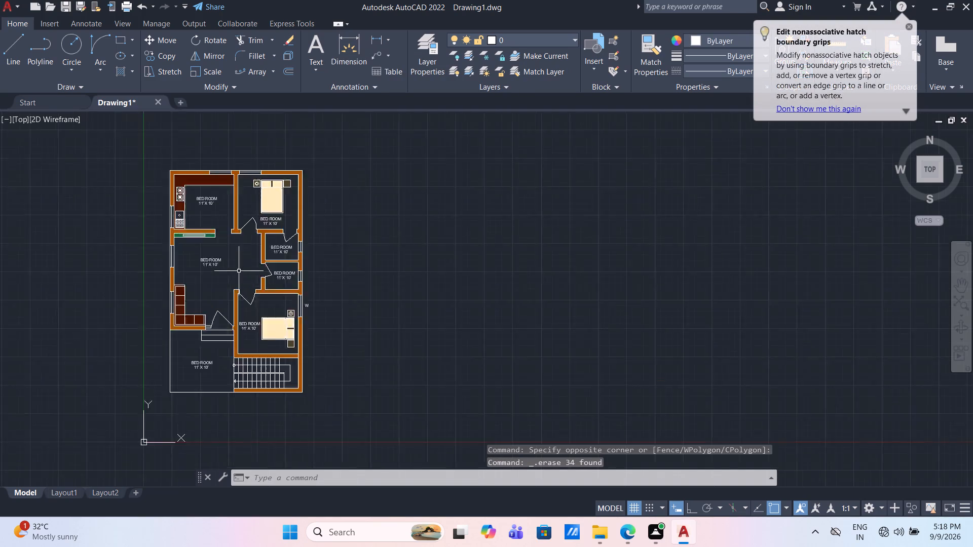
scroll(238, 271, up, 1)
scroll(287, 263, down, 1)
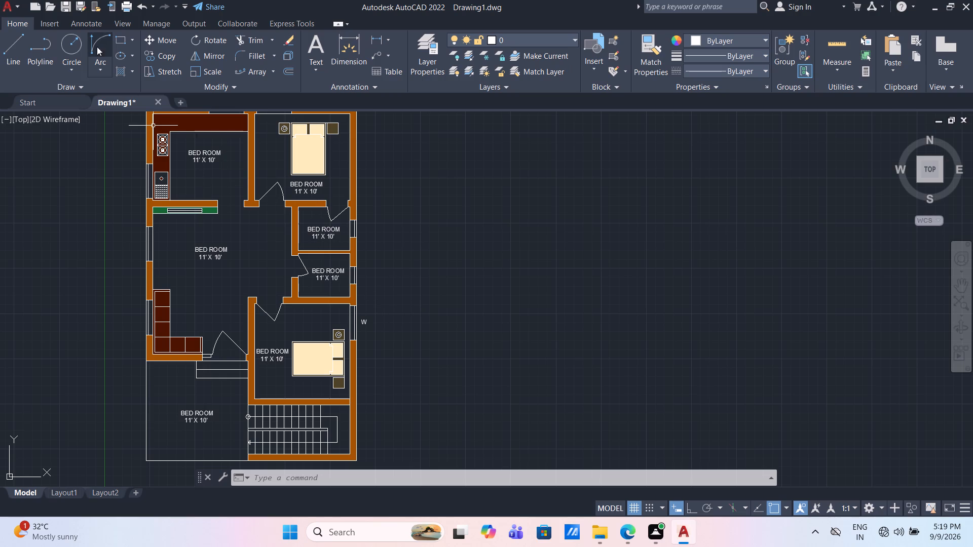
click(120, 75)
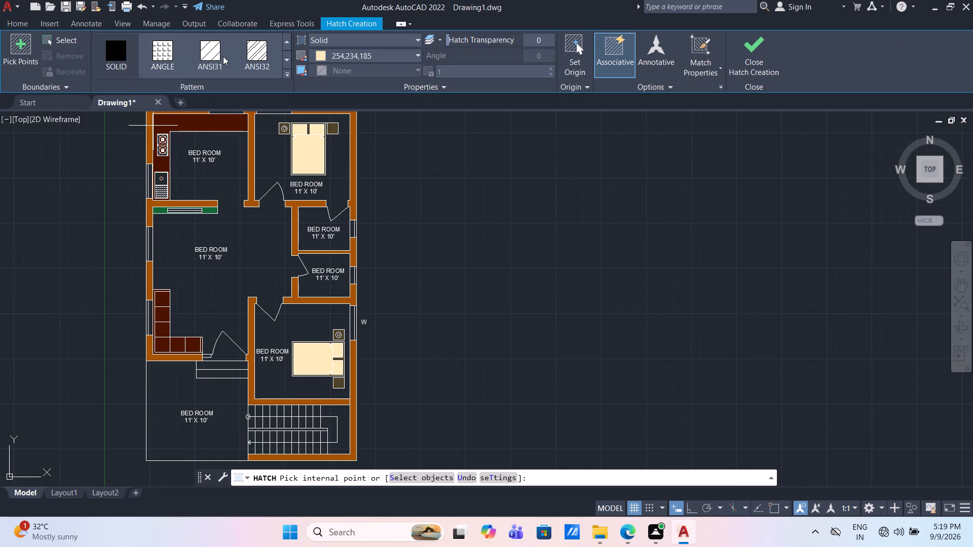
click(285, 60)
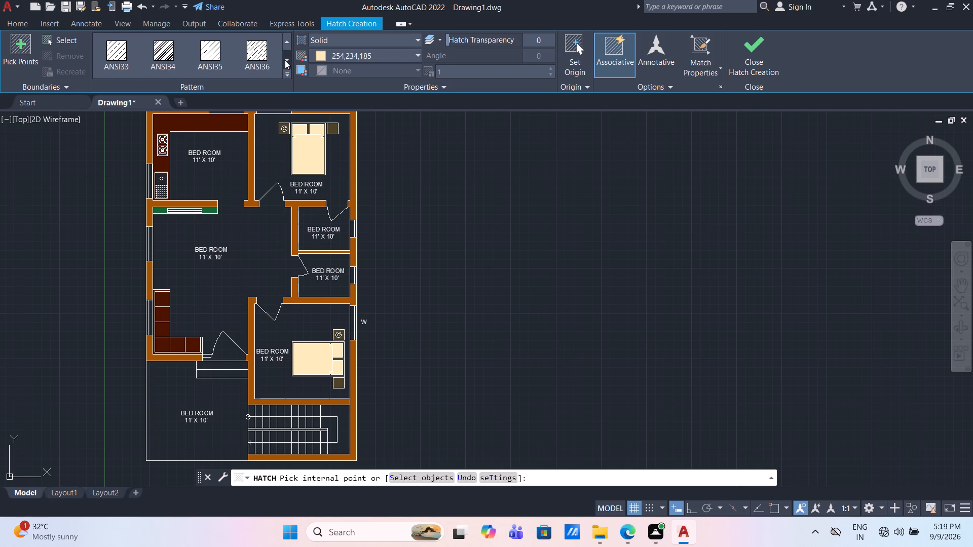
click(285, 60)
click(284, 60)
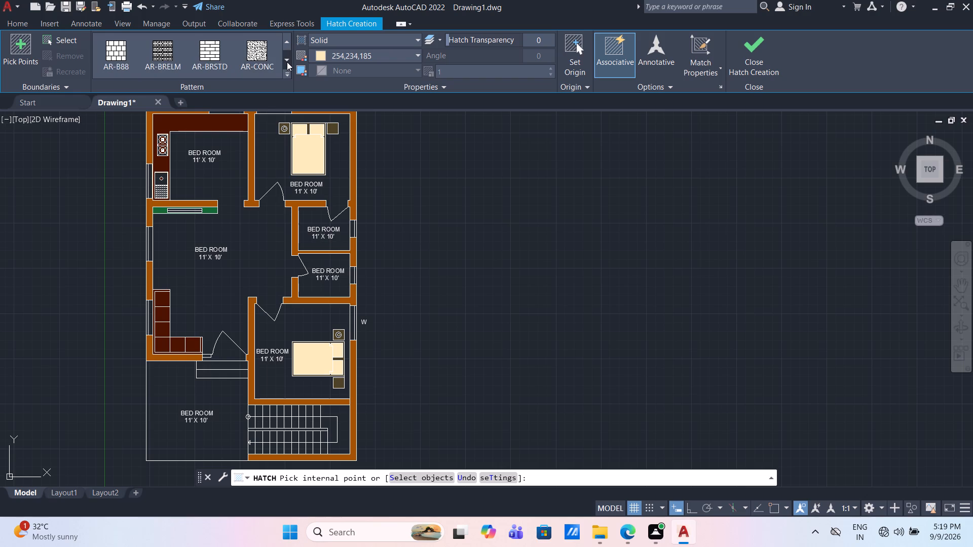
click(287, 62)
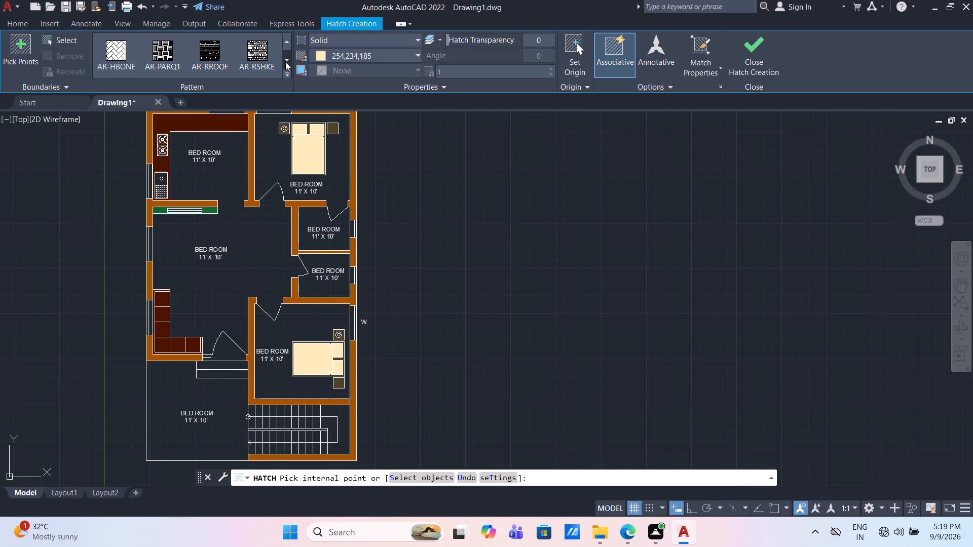
click(285, 62)
click(283, 62)
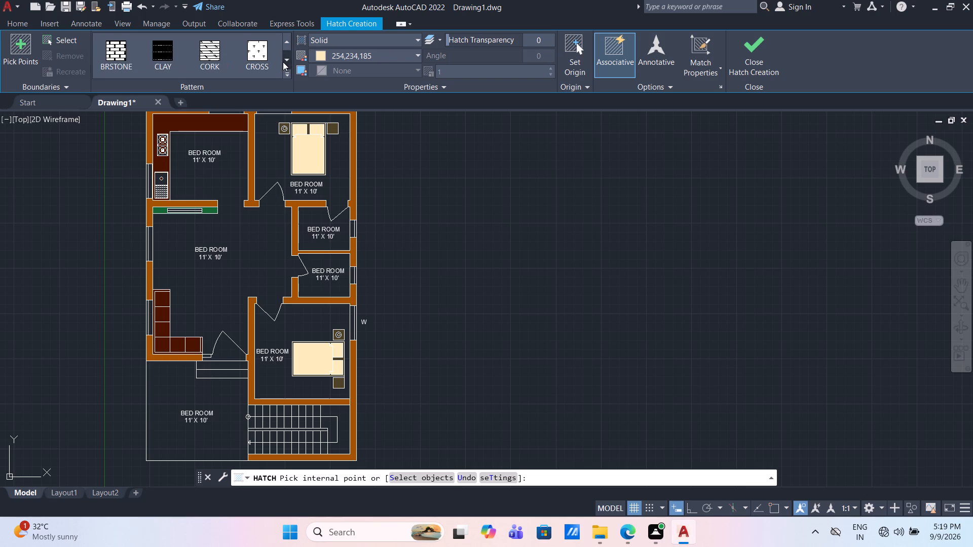
click(283, 62)
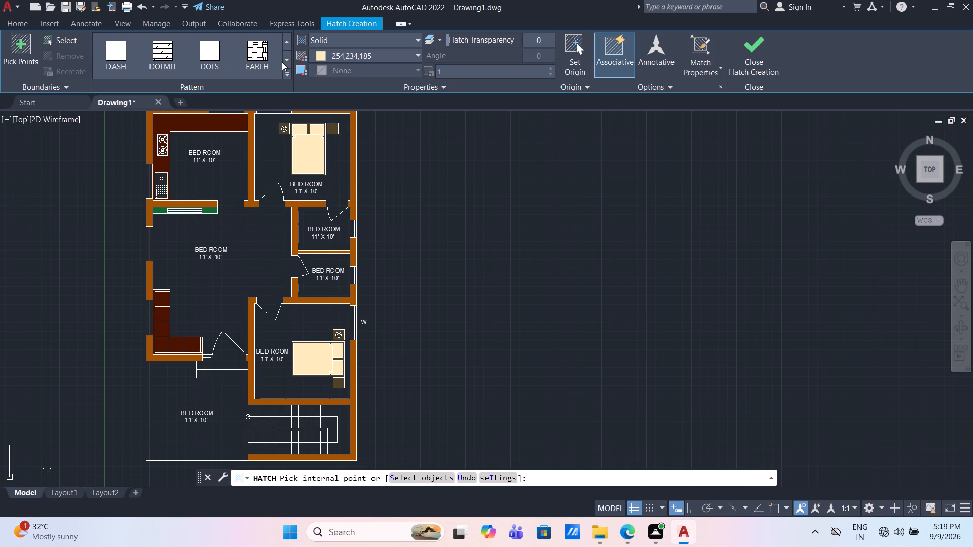
click(282, 62)
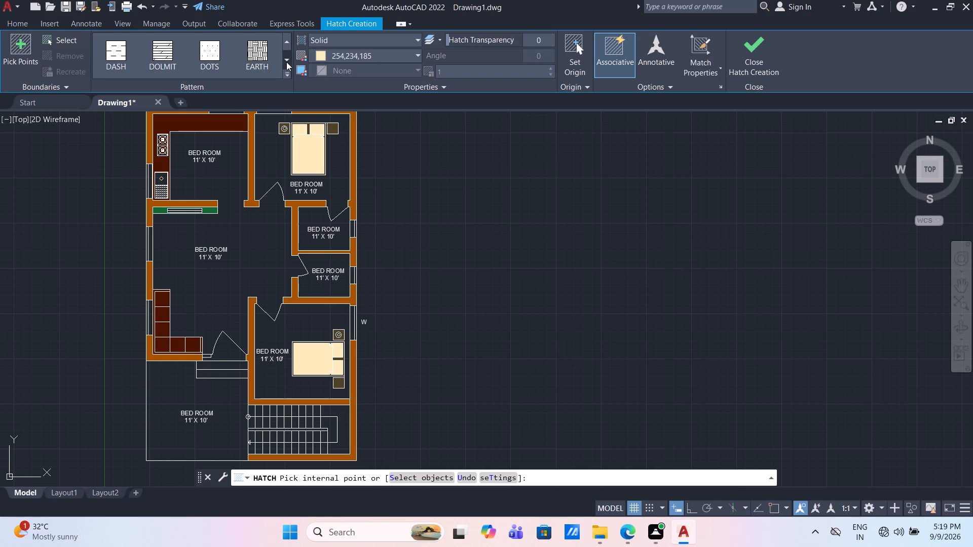
click(287, 62)
click(287, 62)
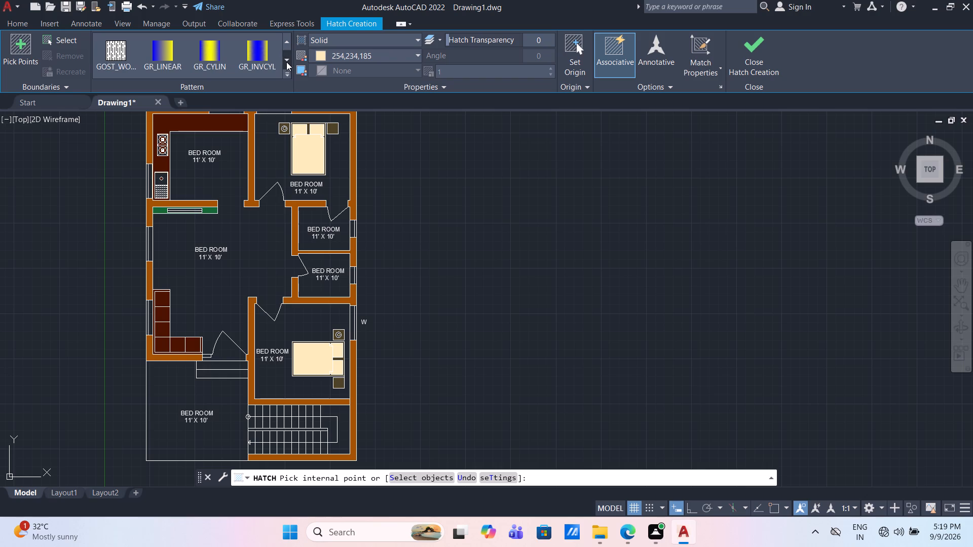
click(286, 62)
click(286, 62)
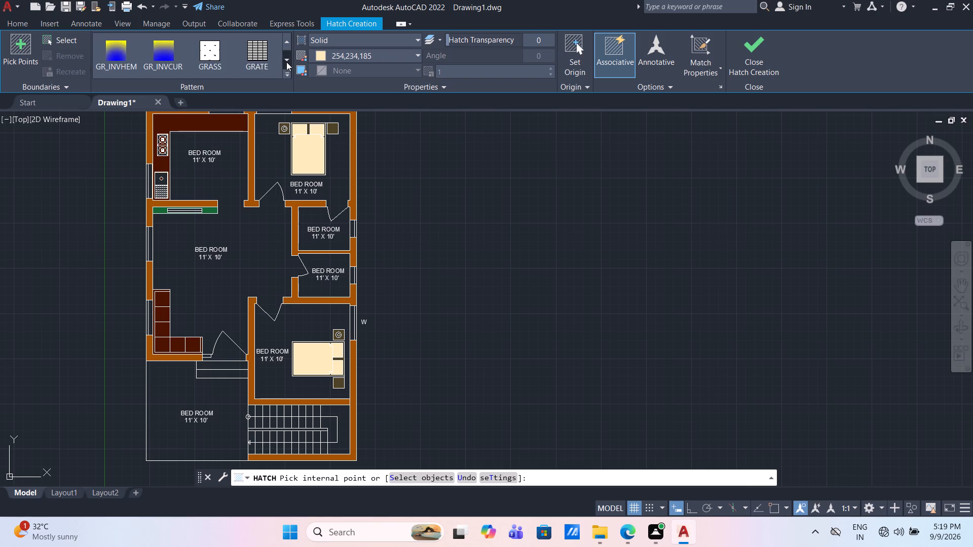
click(286, 62)
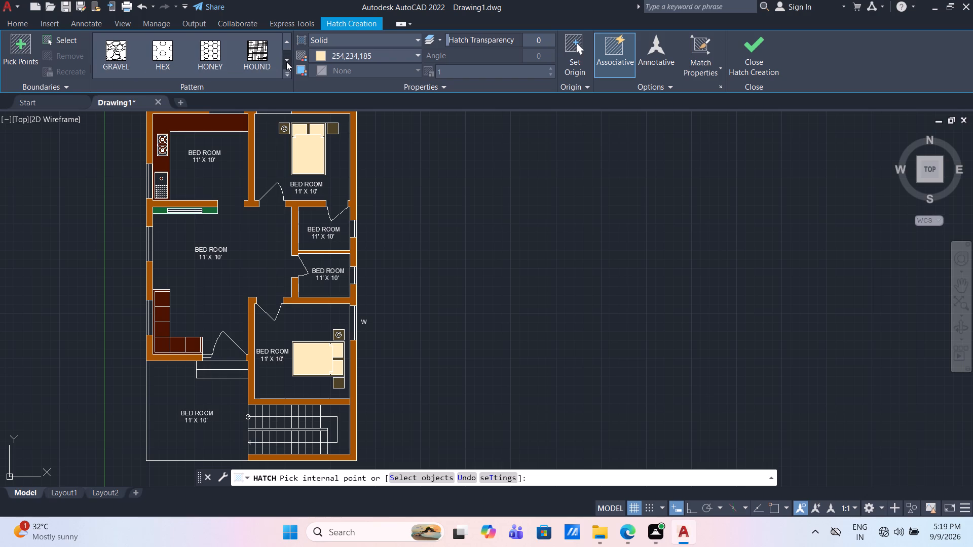
click(286, 62)
click(285, 62)
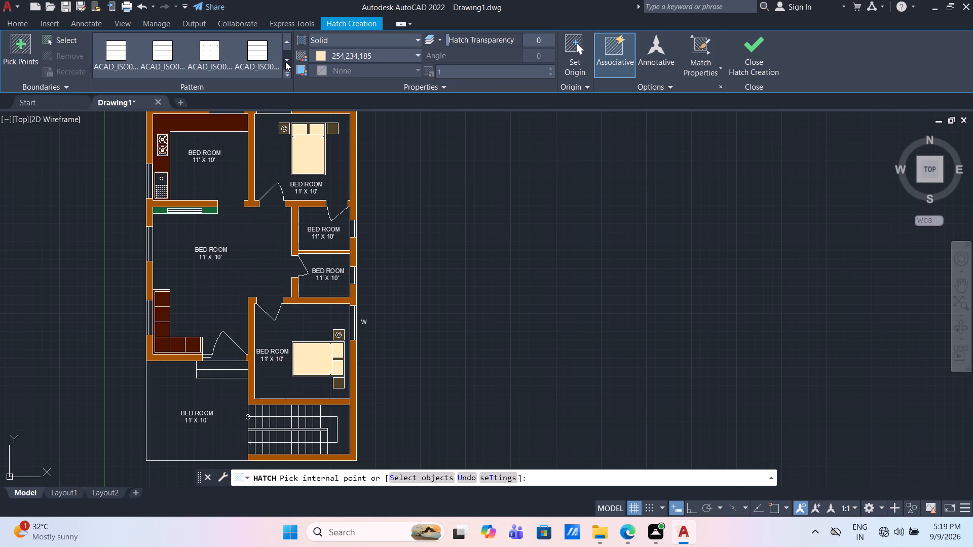
click(285, 62)
click(285, 62)
click(285, 62)
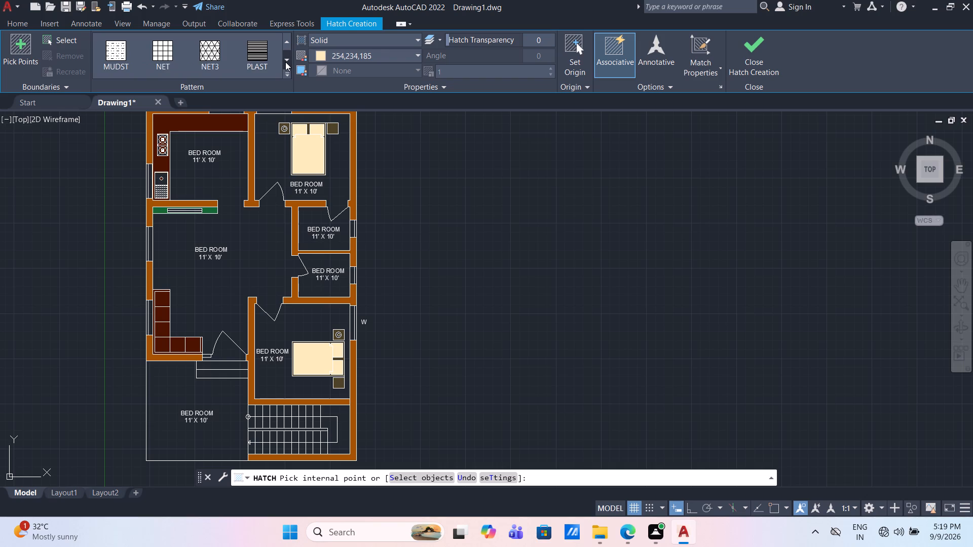
click(285, 62)
click(285, 62)
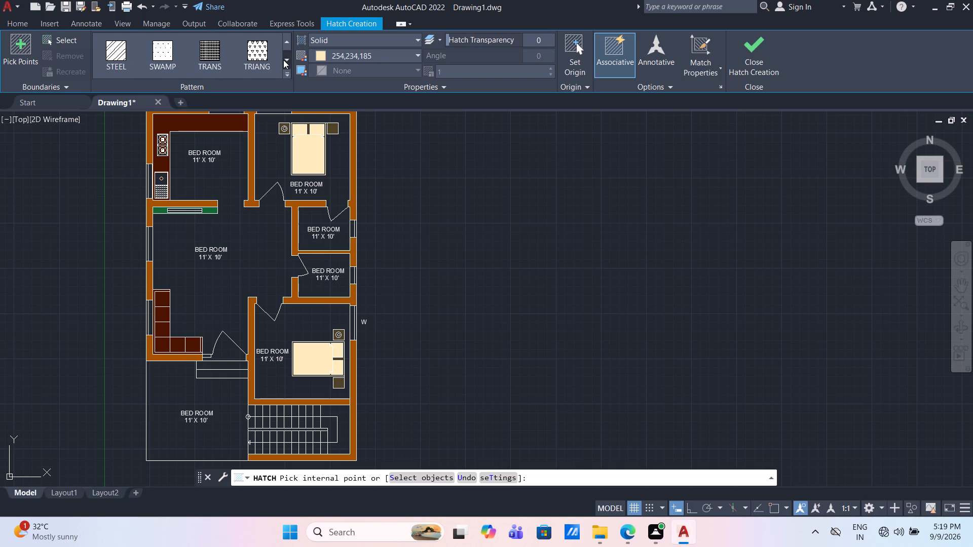
click(283, 60)
click(283, 60)
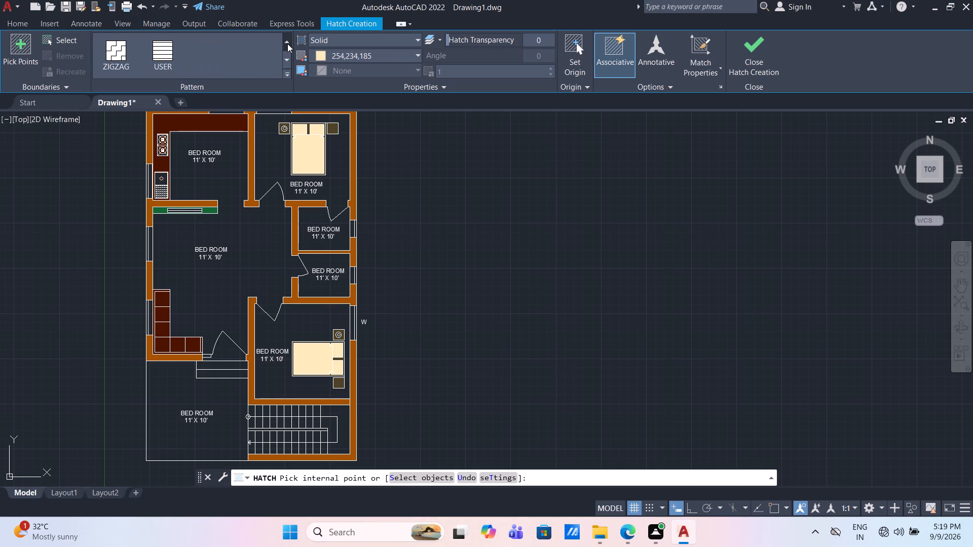
triple_click(287, 44)
triple_click(287, 44)
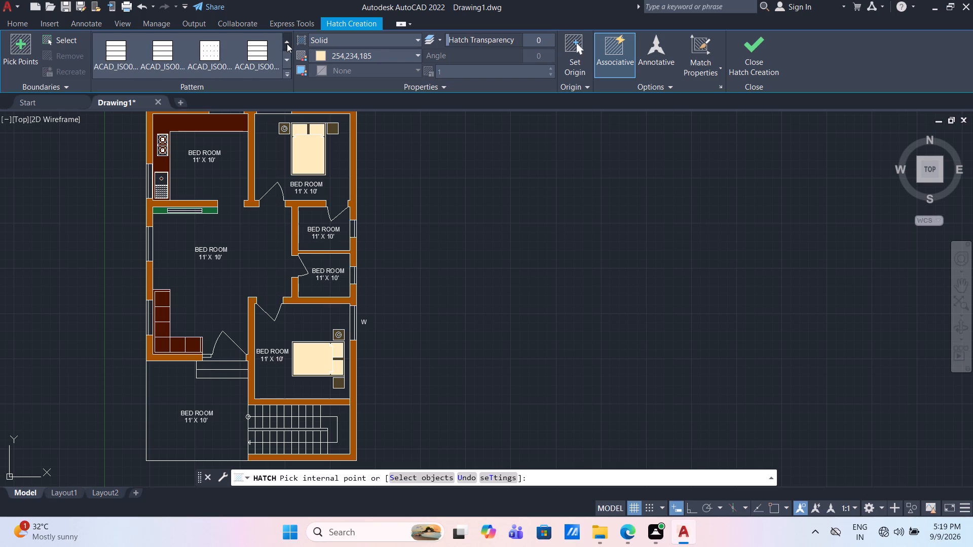
triple_click(287, 44)
click(287, 44)
double_click(287, 44)
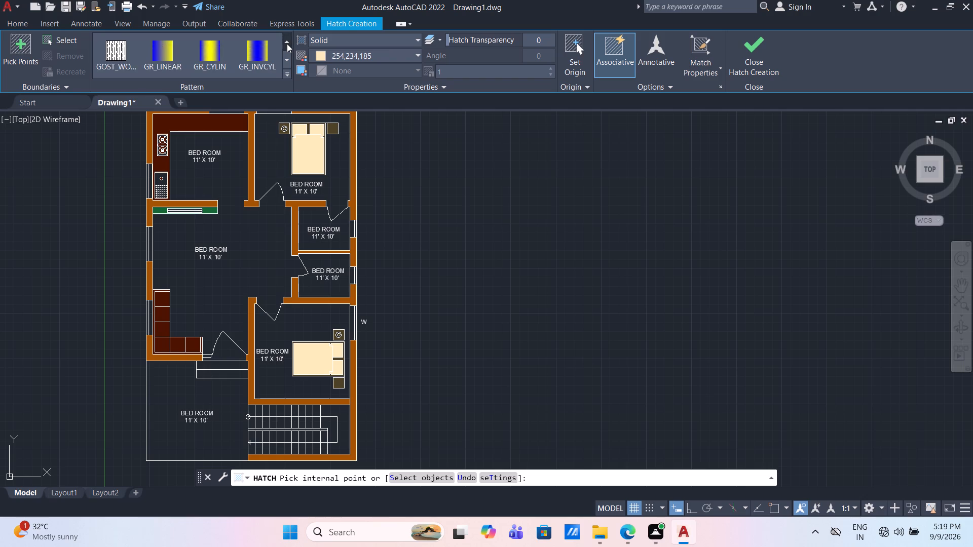
click(287, 44)
click(287, 44)
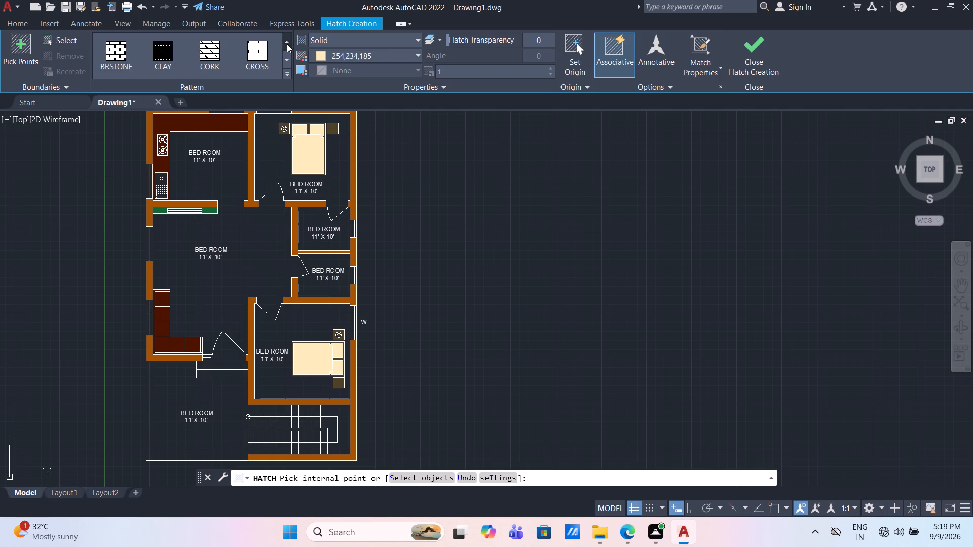
click(287, 44)
click(287, 44)
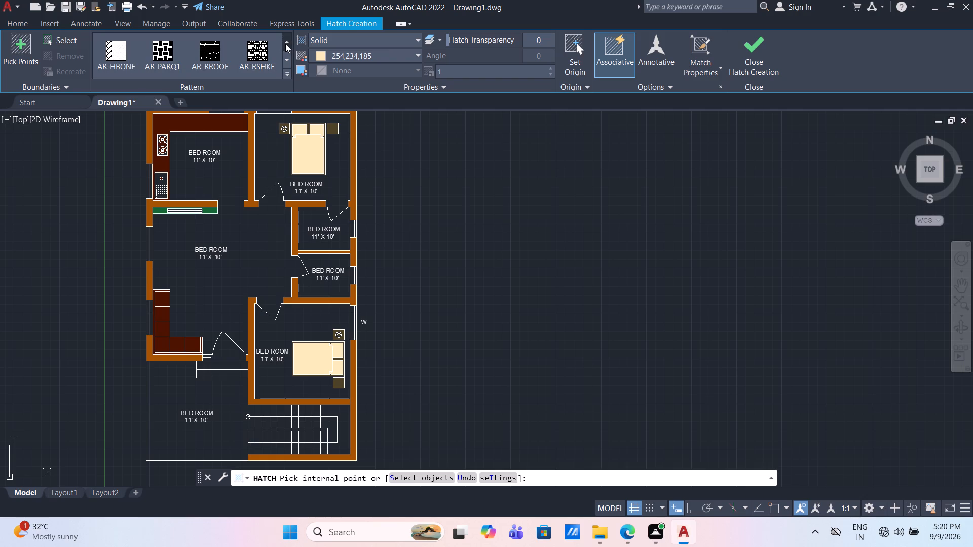
click(285, 44)
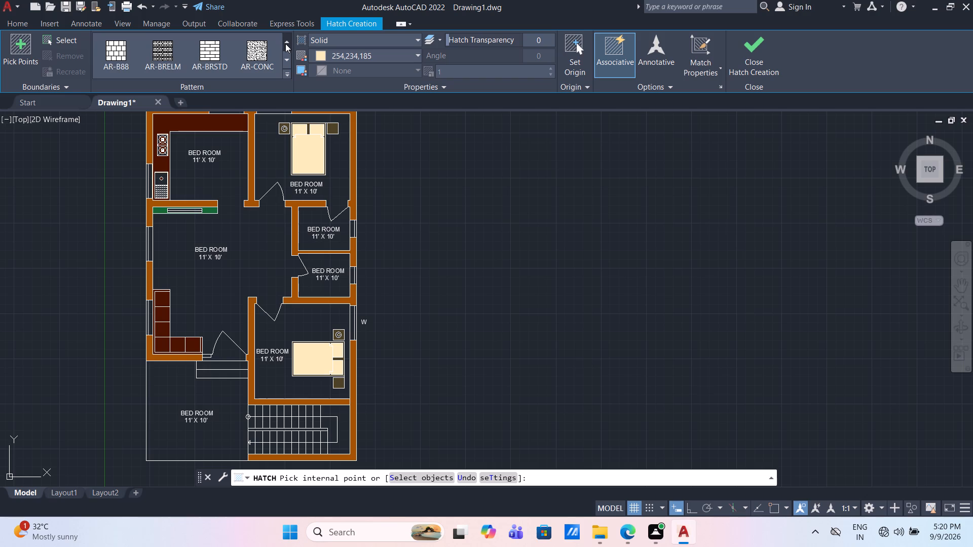
click(285, 44)
click(285, 44)
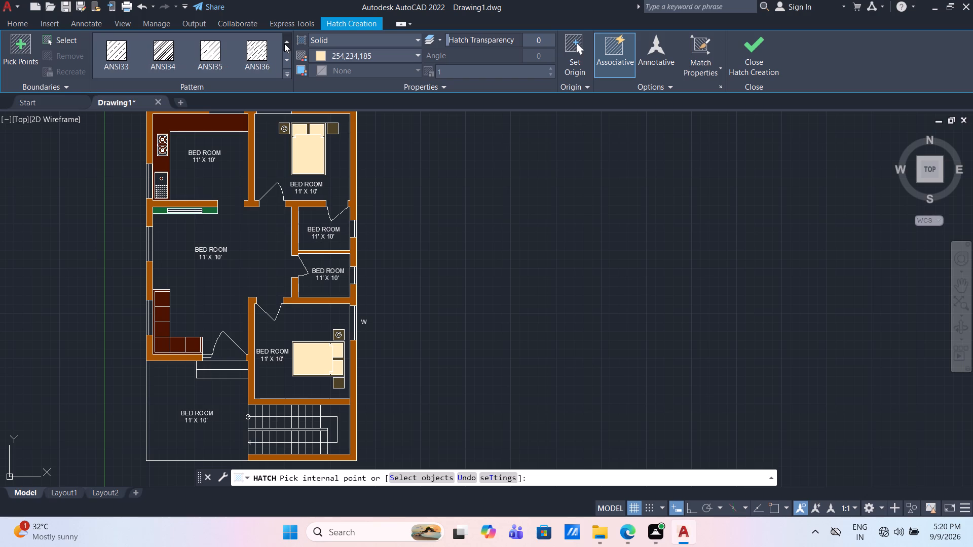
click(284, 44)
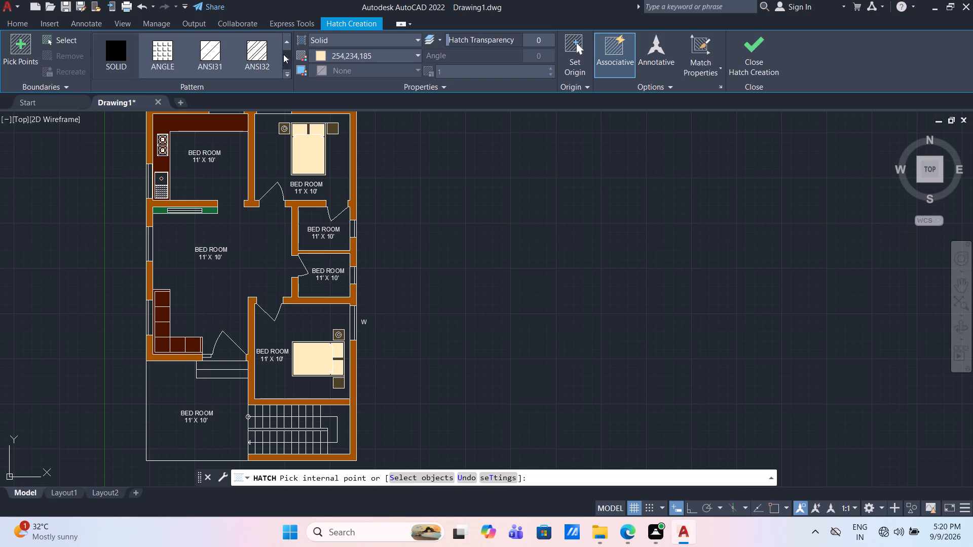
click(283, 57)
click(284, 57)
click(284, 57)
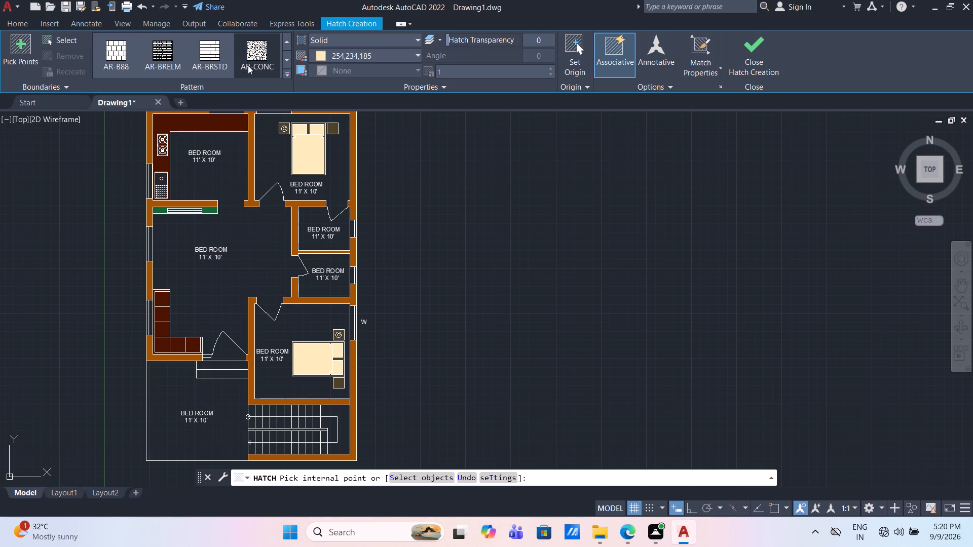
click(288, 55)
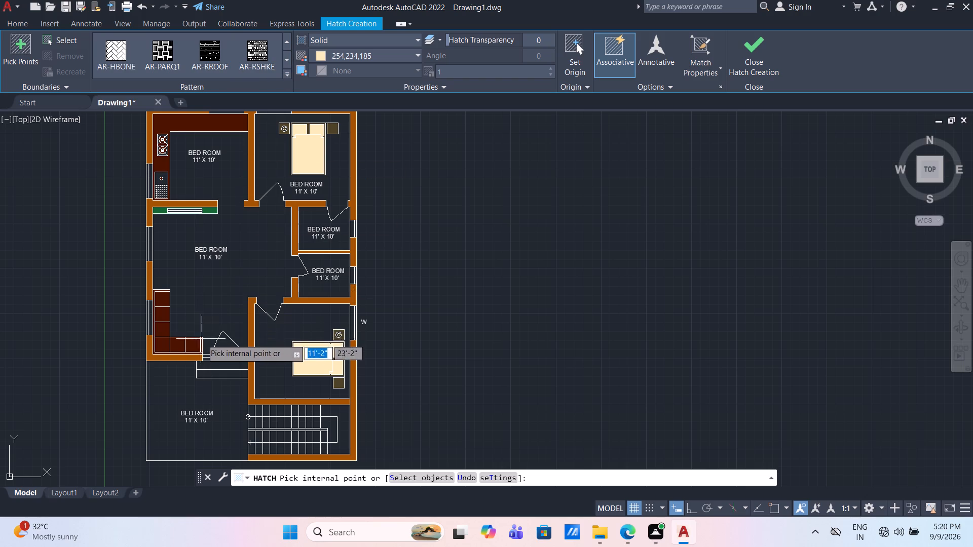
key(Escape)
Copy the W label from the lower bedroom's window to the outer-wall windows of the two small rooms above it.
scroll(219, 286, down, 1)
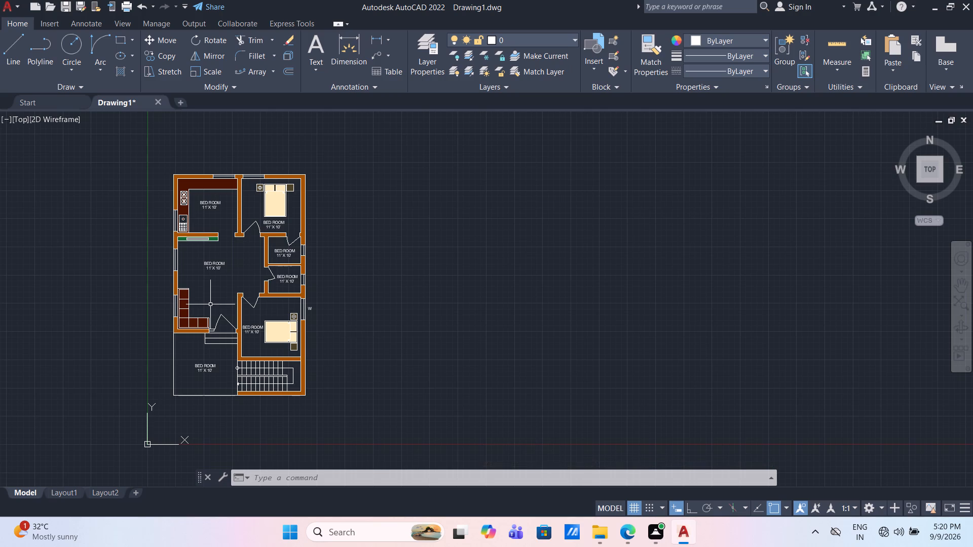
scroll(336, 300, up, 1)
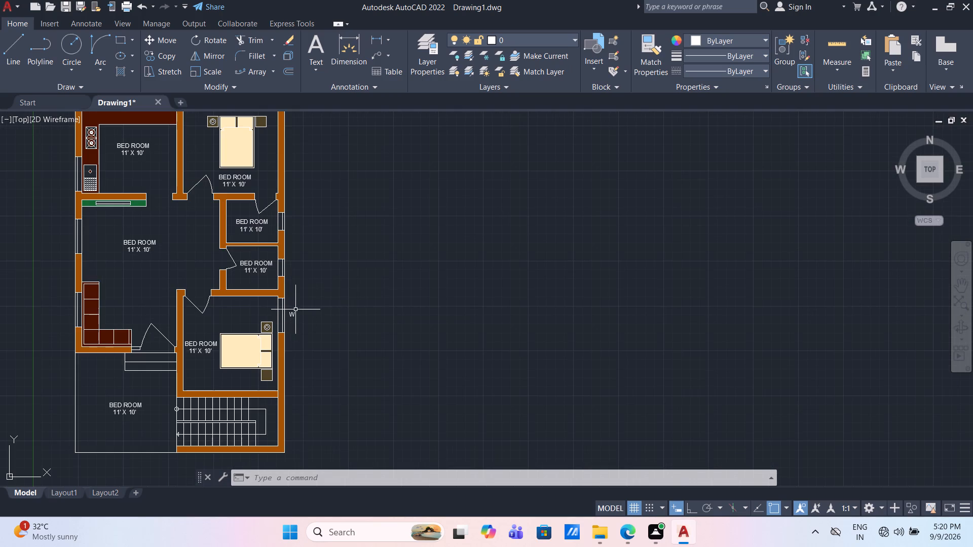
click(294, 316)
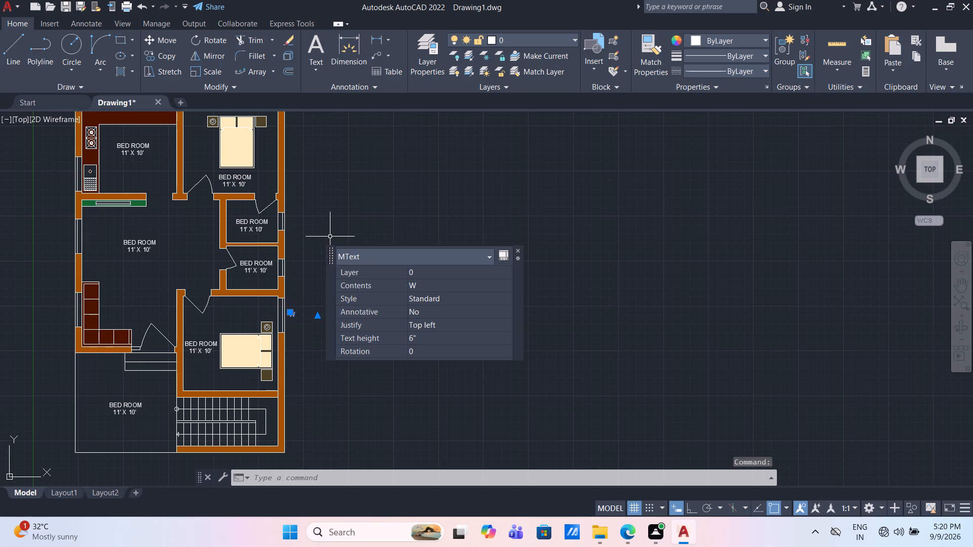
text(CO)
key(Return)
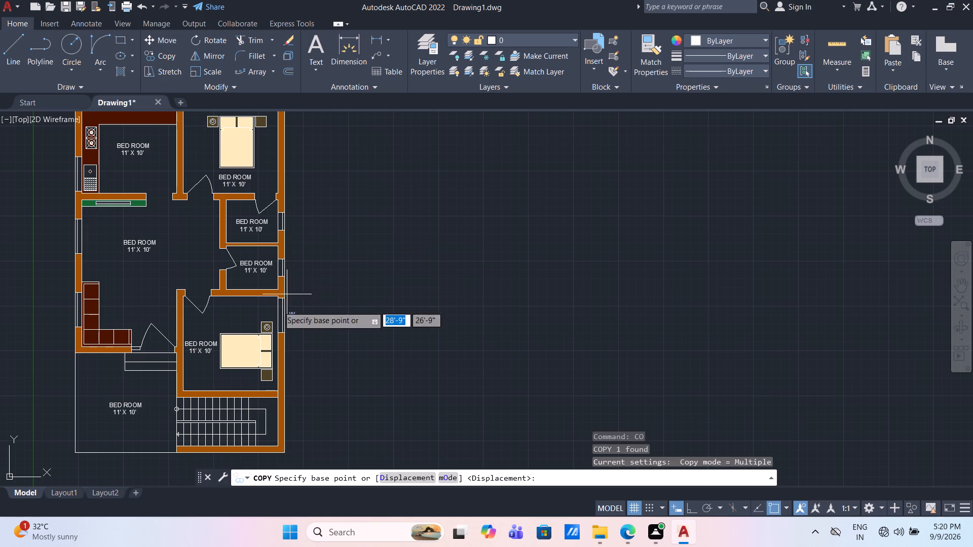
scroll(291, 310, up, 2)
click(286, 321)
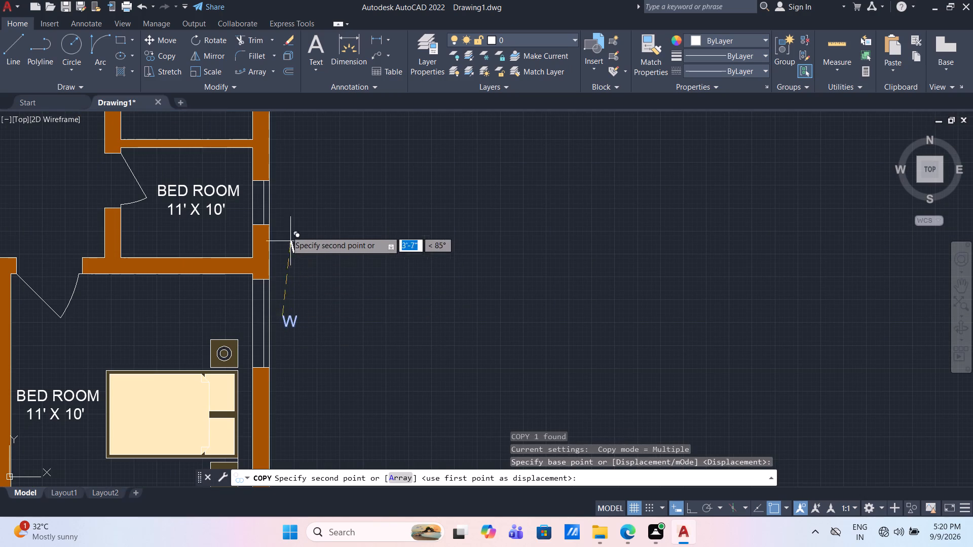
click(278, 196)
middle_drag(305, 143, 281, 276)
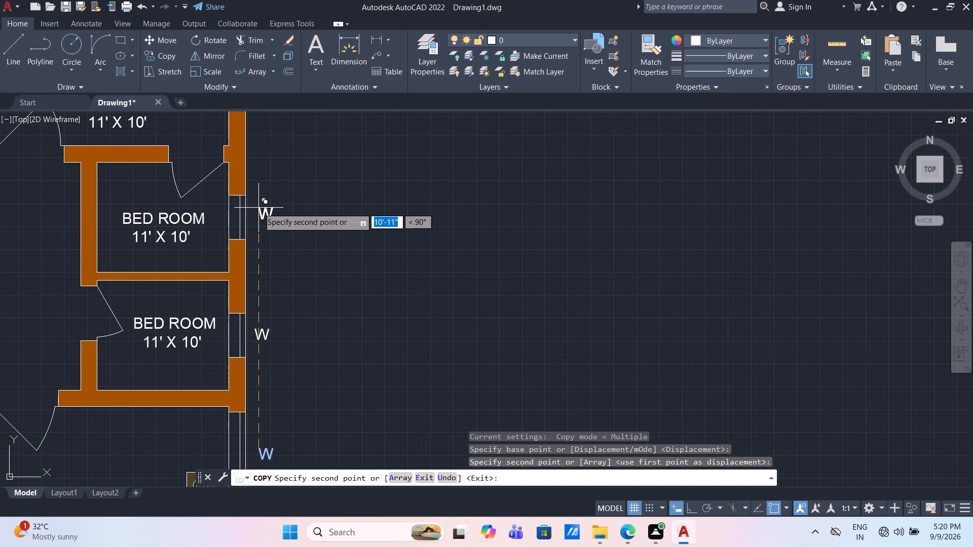
click(256, 214)
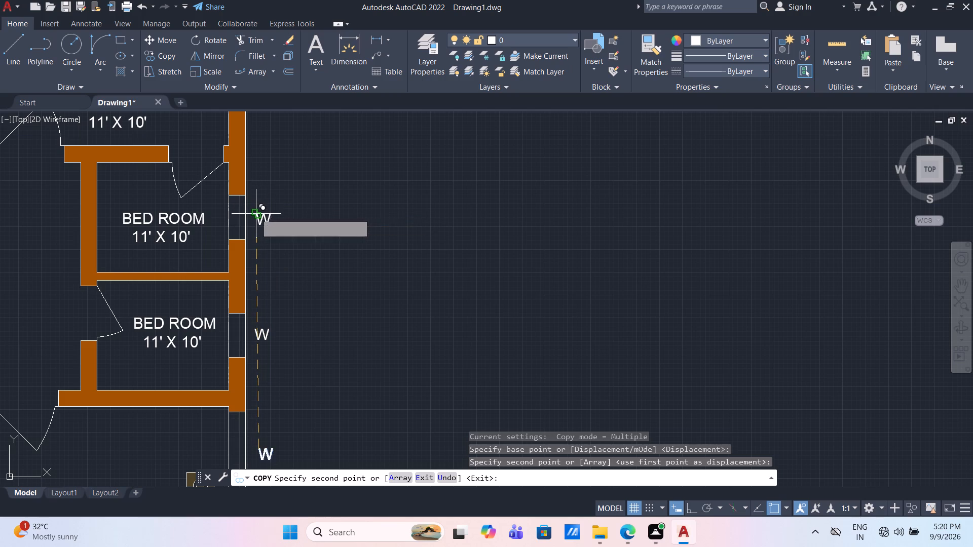
Place copies of the W label above the two windows in the plan's top wall, over the bedroom and the kitchen.
scroll(270, 169, down, 2)
middle_drag(272, 157, 261, 303)
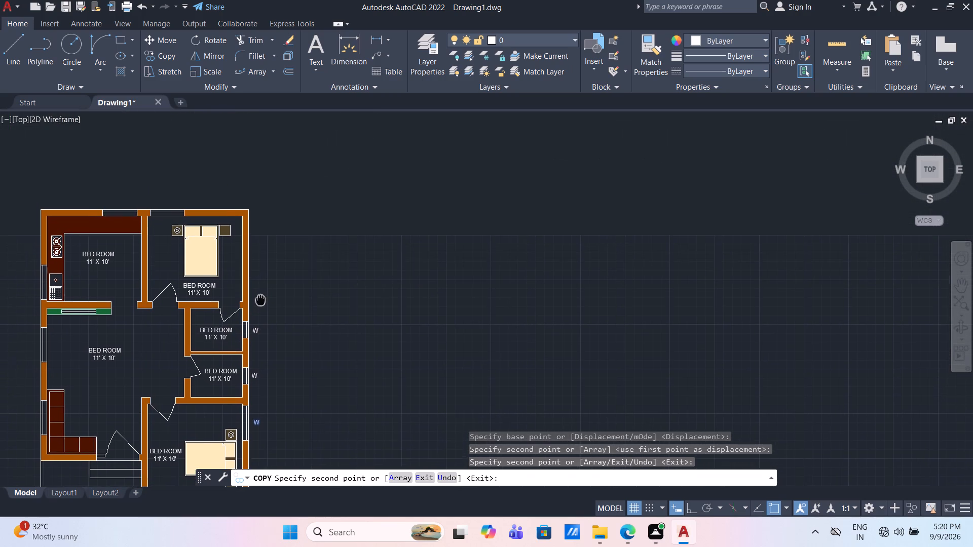
middle_drag(261, 303, 261, 303)
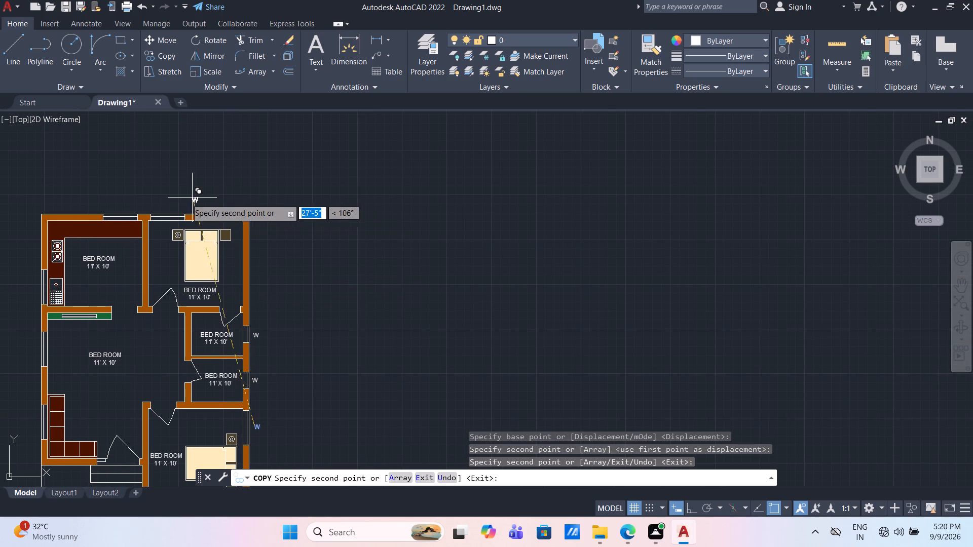
middle_drag(169, 199, 229, 256)
scroll(200, 248, up, 3)
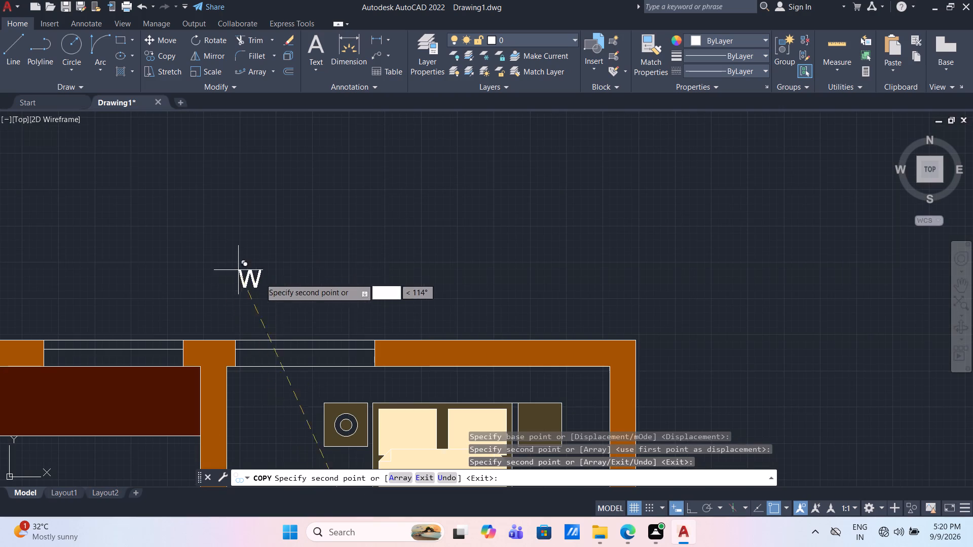
click(293, 312)
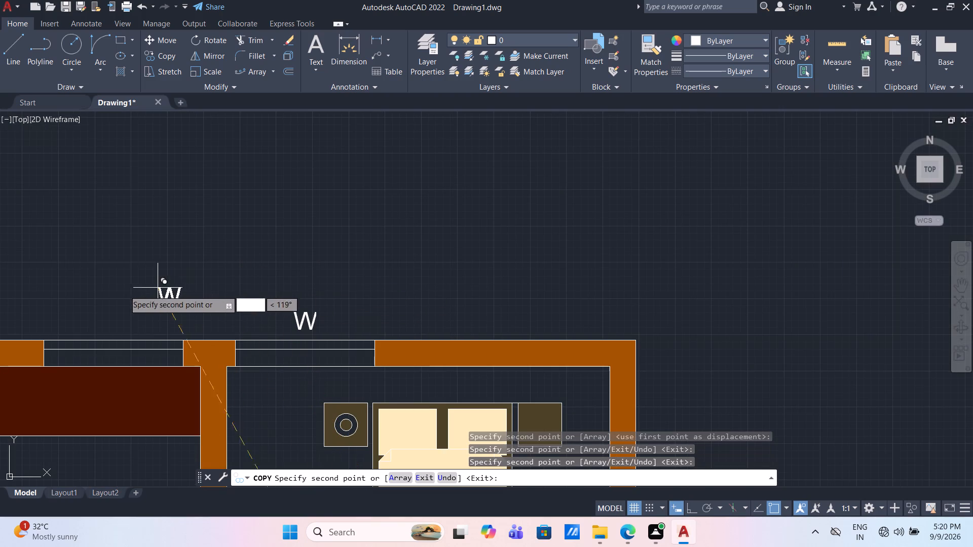
click(102, 315)
Place copies of the W label outside the kitchen's side window and the two living-area windows below it.
scroll(102, 315, down, 2)
middle_drag(120, 310, 274, 129)
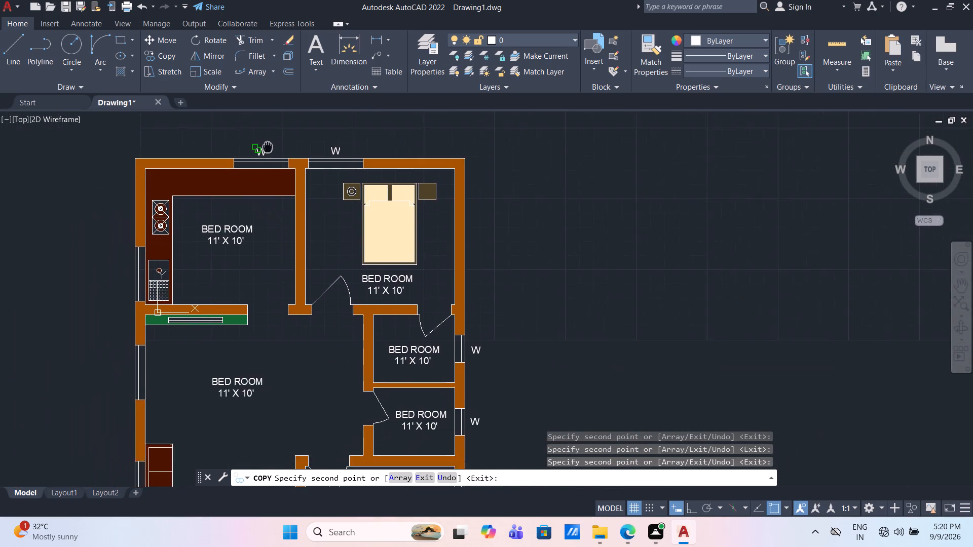
middle_drag(274, 129, 276, 119)
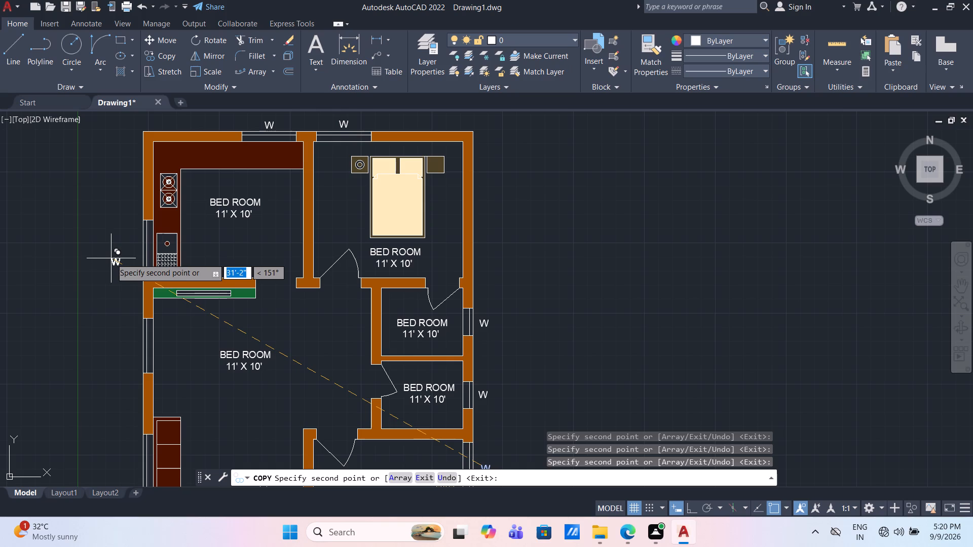
scroll(110, 257, up, 1)
middle_drag(111, 256, 141, 177)
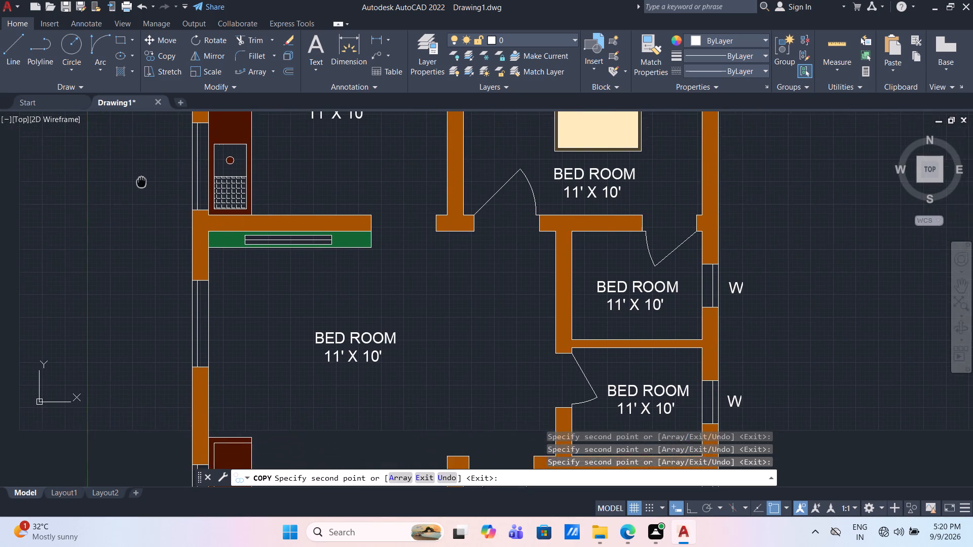
middle_drag(141, 177, 138, 172)
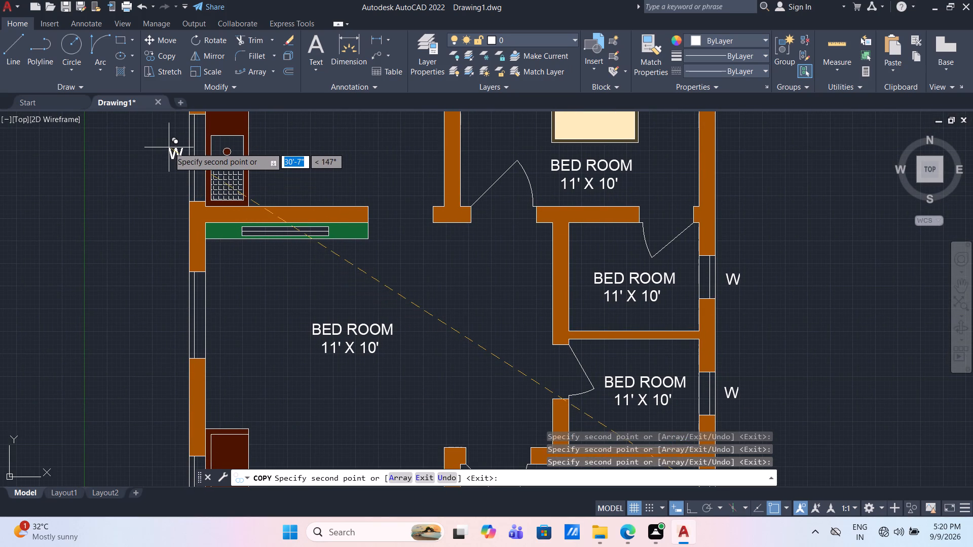
click(169, 145)
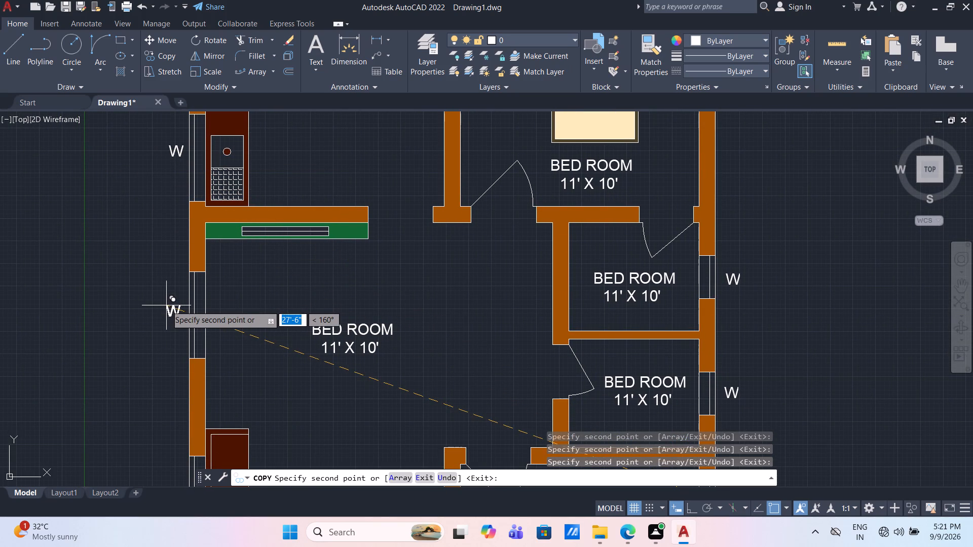
click(166, 307)
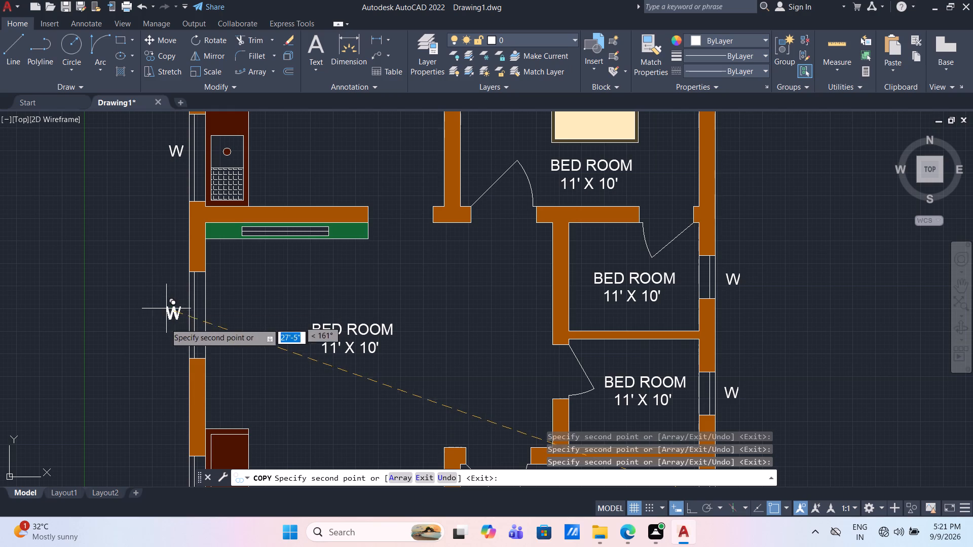
middle_drag(170, 370, 166, 205)
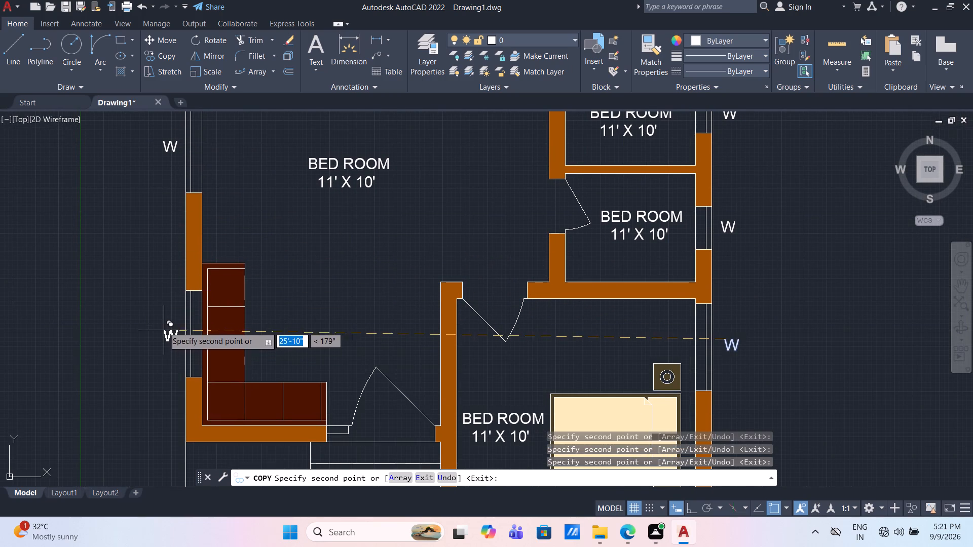
click(164, 324)
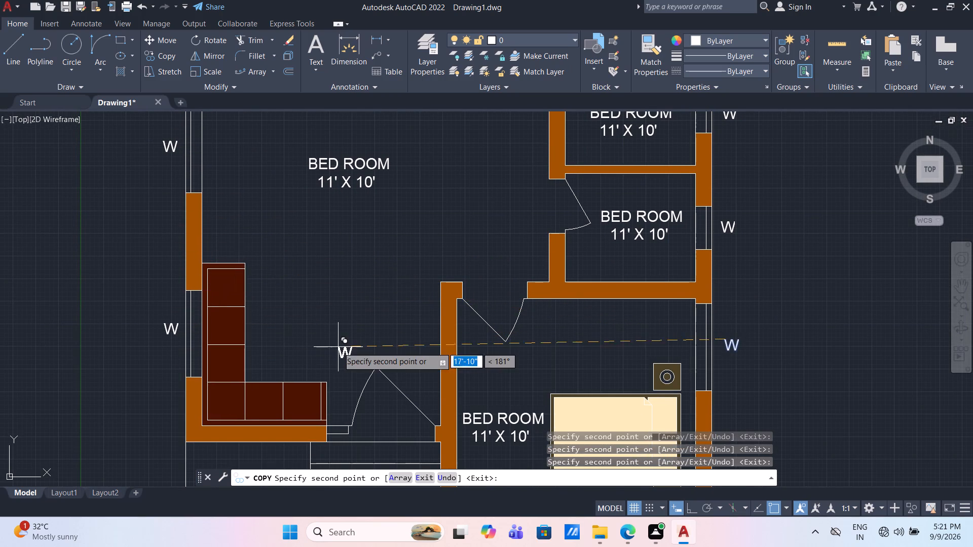
scroll(339, 347, down, 2)
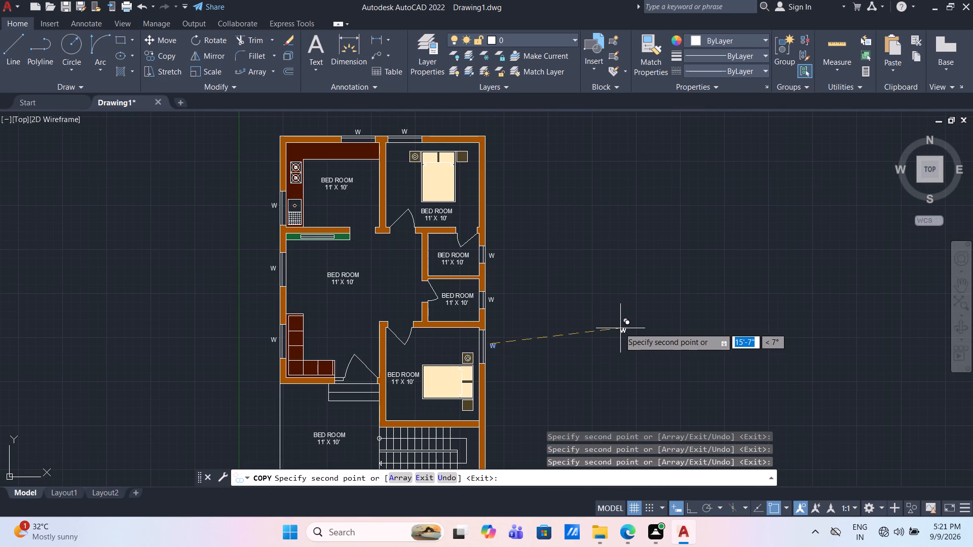
key(Escape)
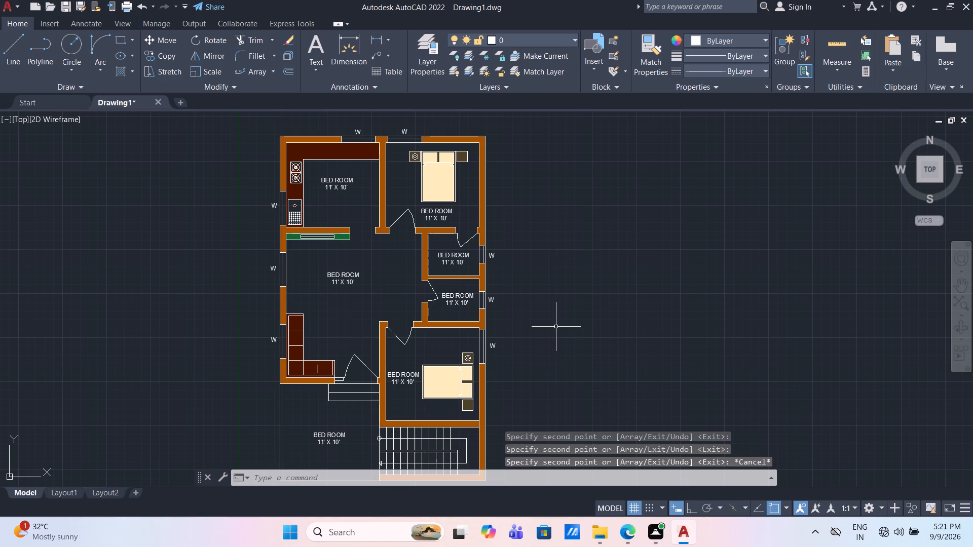
Change the window labels beside the two small rooms to V.
scroll(539, 325, up, 2)
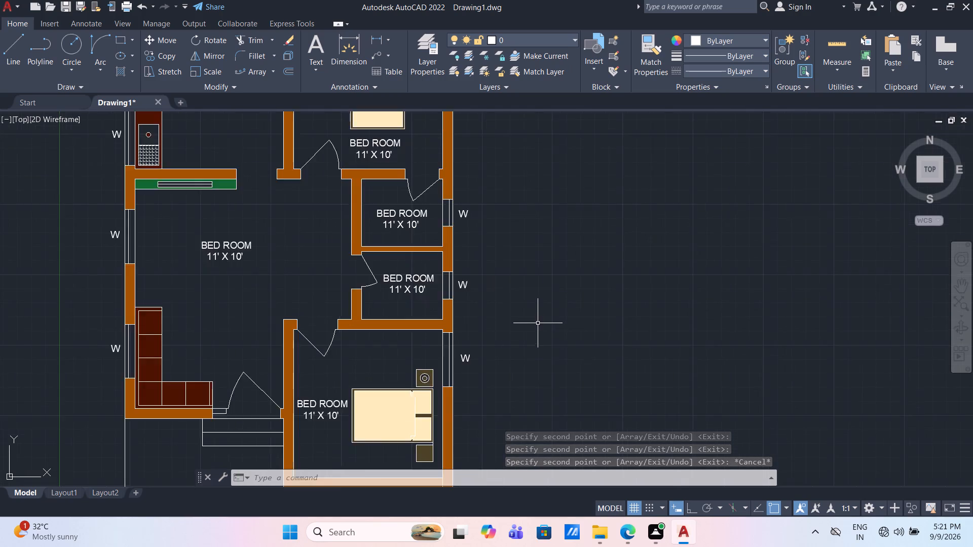
middle_drag(527, 315, 481, 350)
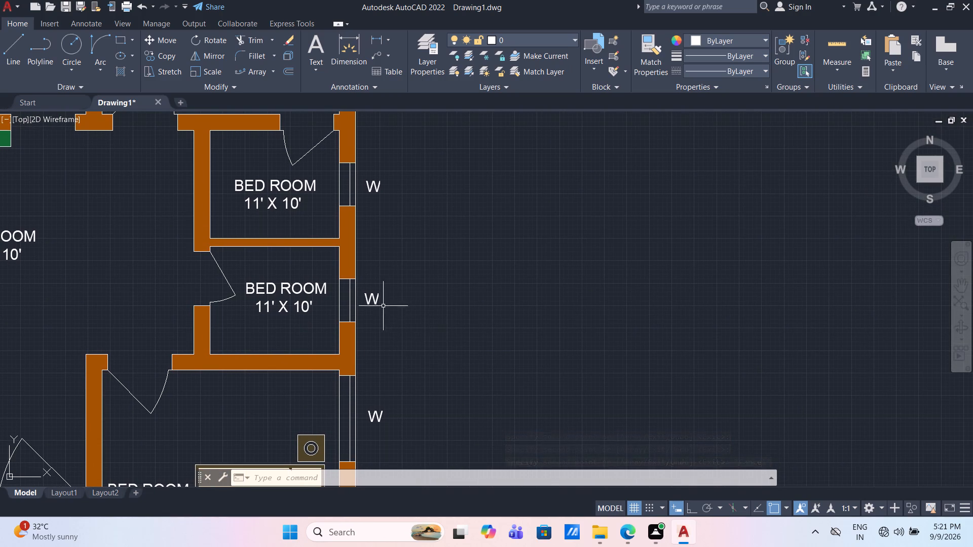
double_click(378, 301)
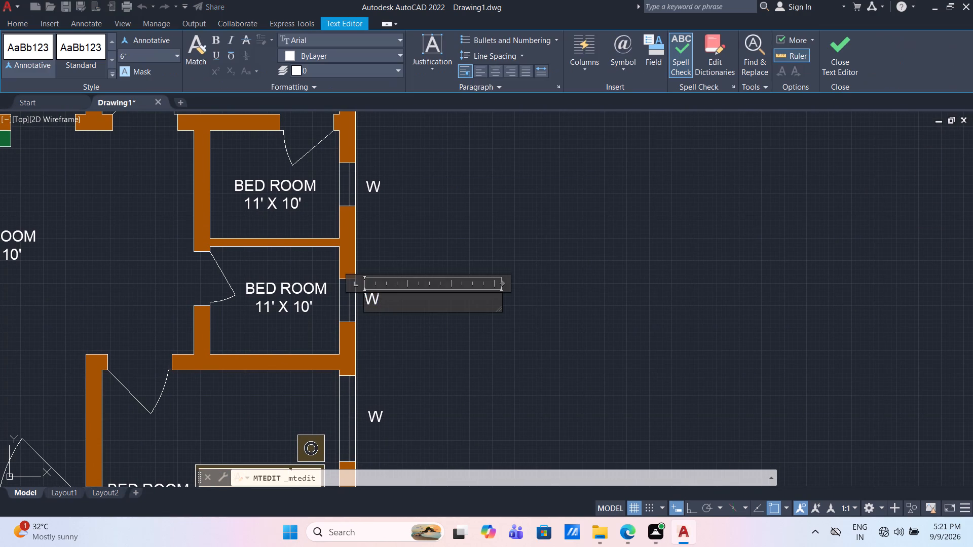
key(BackSpace)
key(v)
click(428, 239)
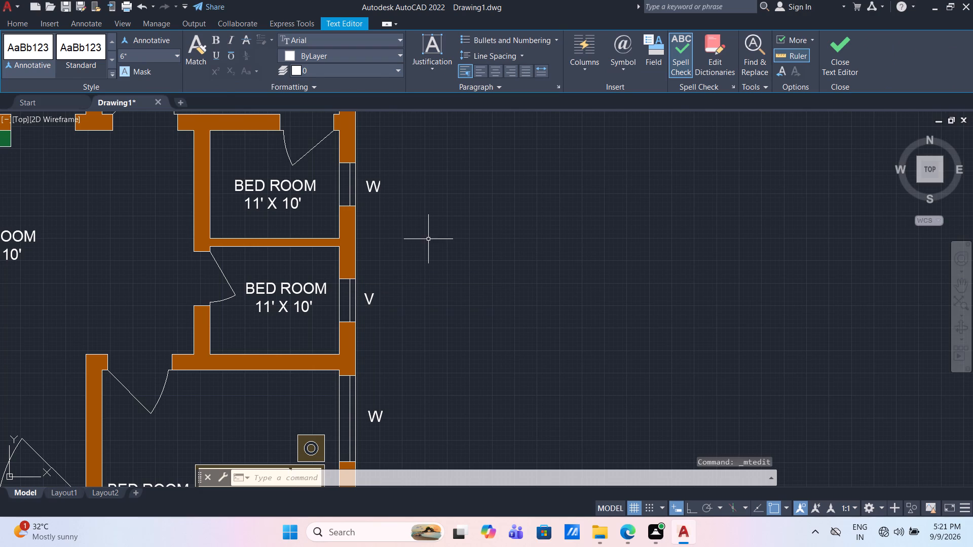
double_click(378, 186)
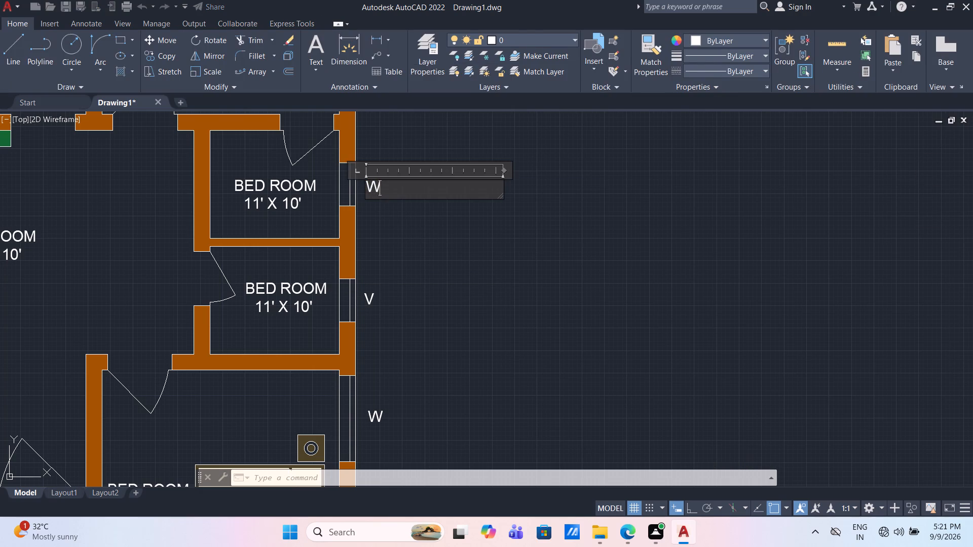
key(BackSpace)
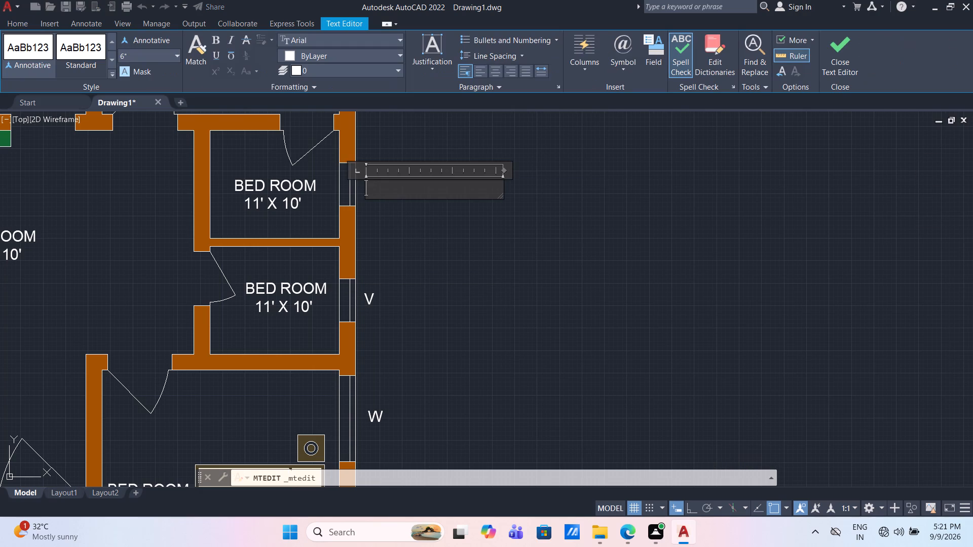
key(v)
click(428, 241)
Change the room name in the label of the room with the stove and sink to KITCHEN.
scroll(299, 243, down, 2)
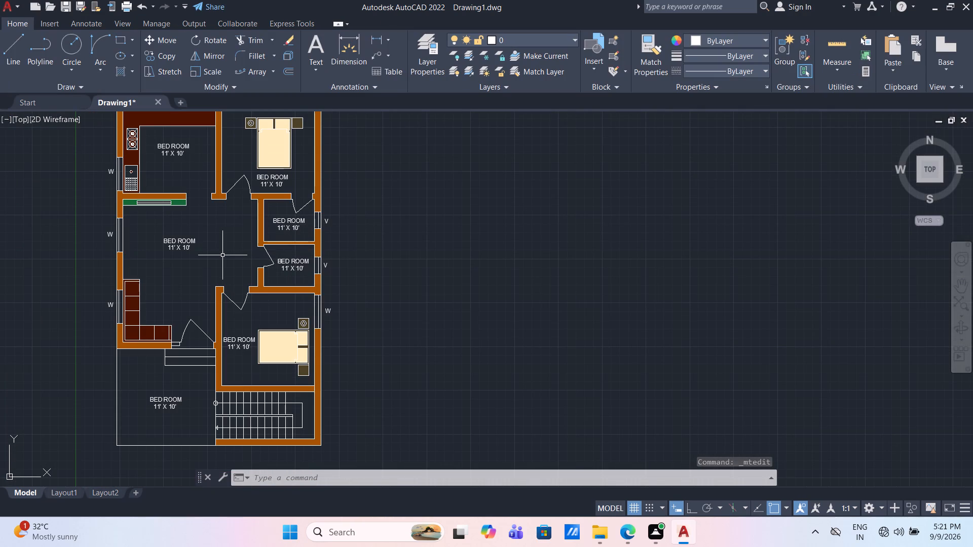
middle_drag(193, 257, 234, 285)
scroll(195, 257, down, 1)
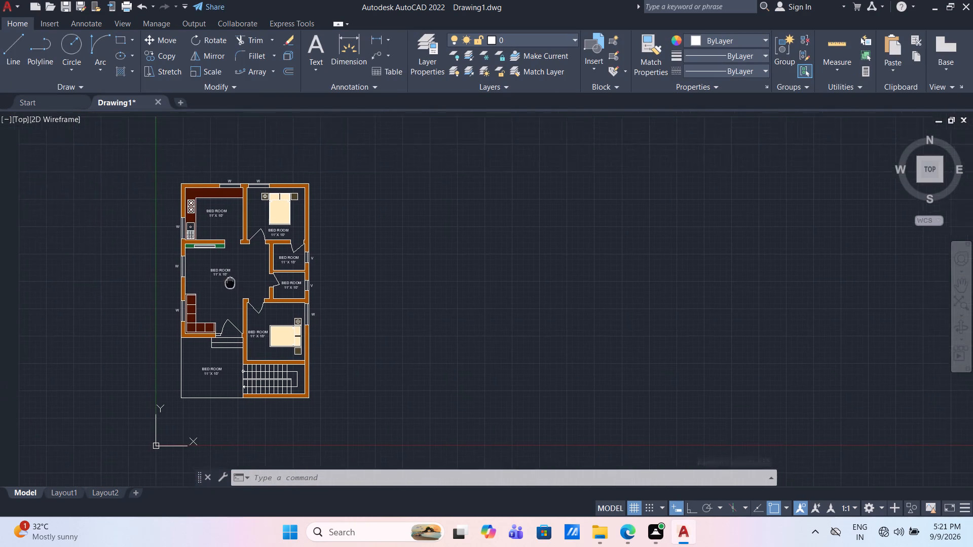
middle_drag(234, 285, 237, 286)
scroll(245, 232, up, 1)
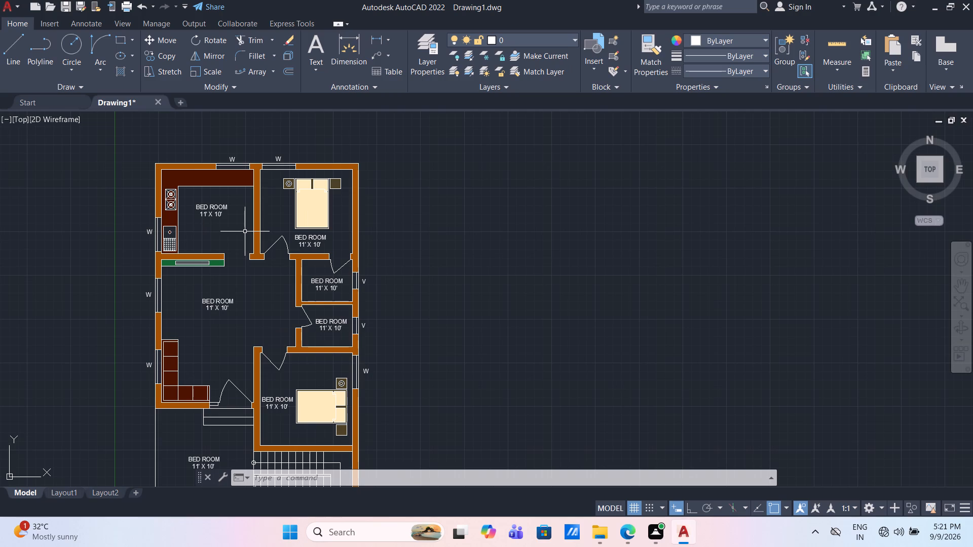
scroll(230, 211, up, 1)
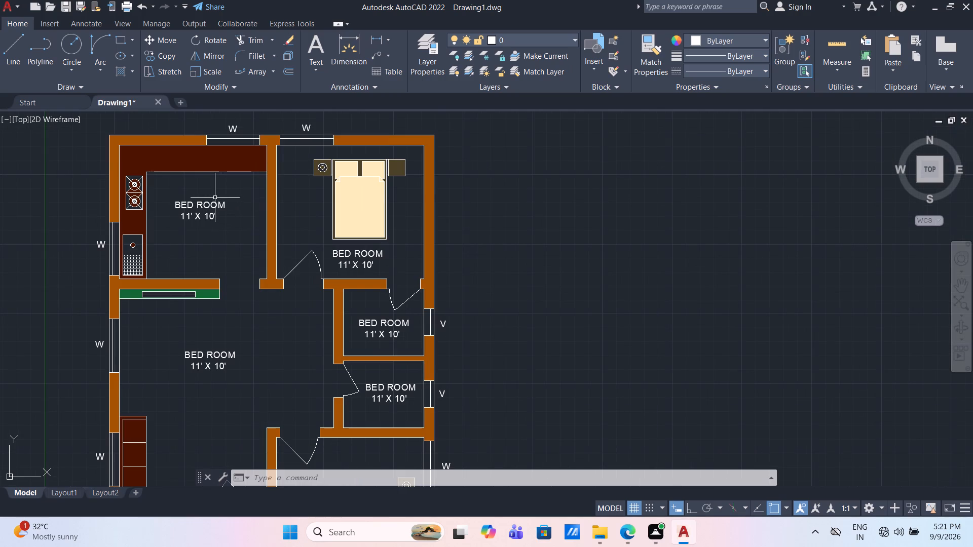
double_click(218, 203)
click(229, 203)
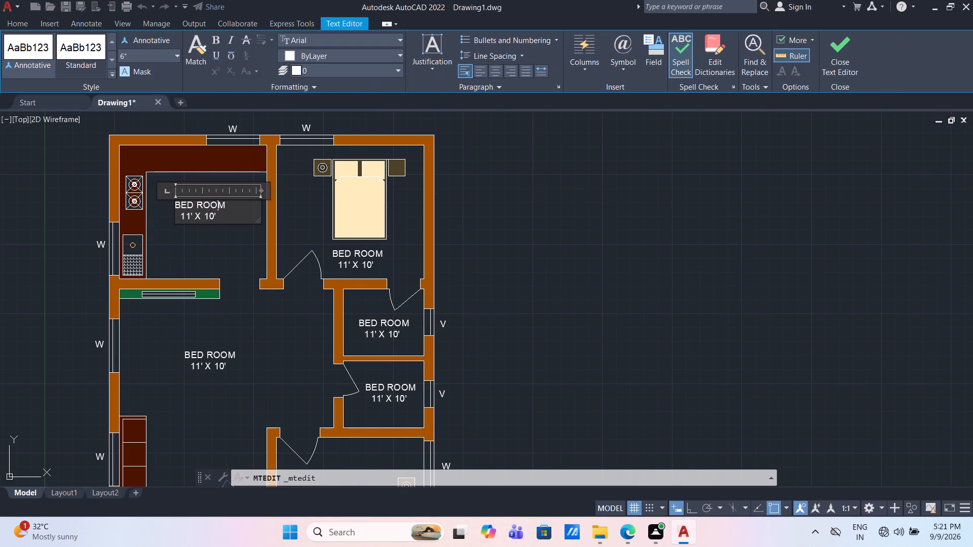
key(BackSpace)
key(BackSpace)
key(BackSpace)
key(BackSpace)
key(BackSpace)
key(BackSpace)
key(BackSpace)
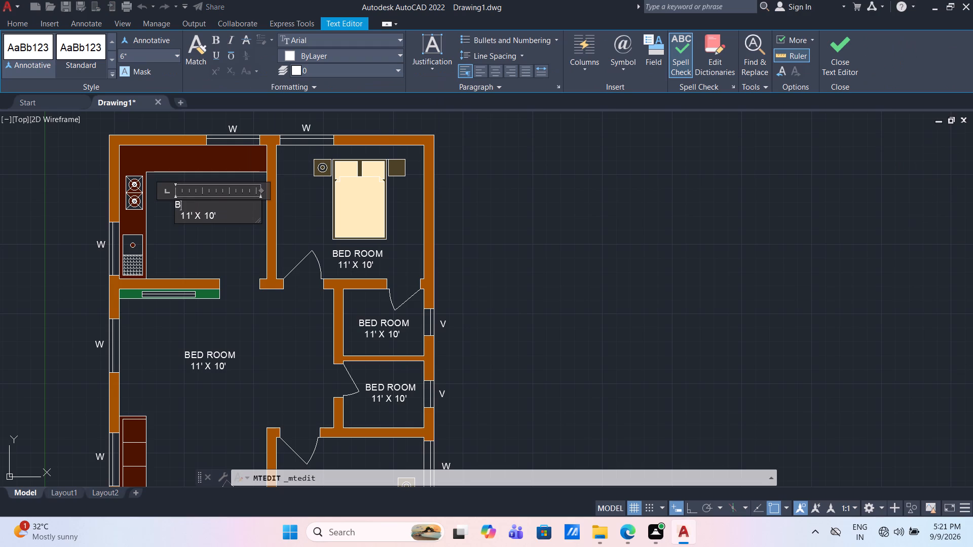
key(BackSpace)
text(KITCHEN)
Reduce the indent before 11' X 10' in the kitchen label to one space so it sits under the name.
key(Down)
click(181, 217)
key(BackSpace)
key(BackSpace)
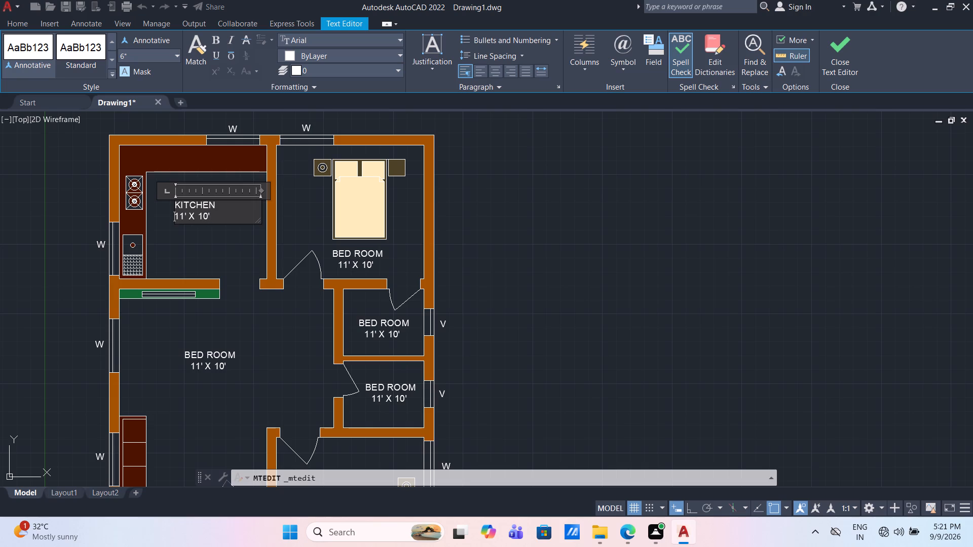
key(space)
click(215, 262)
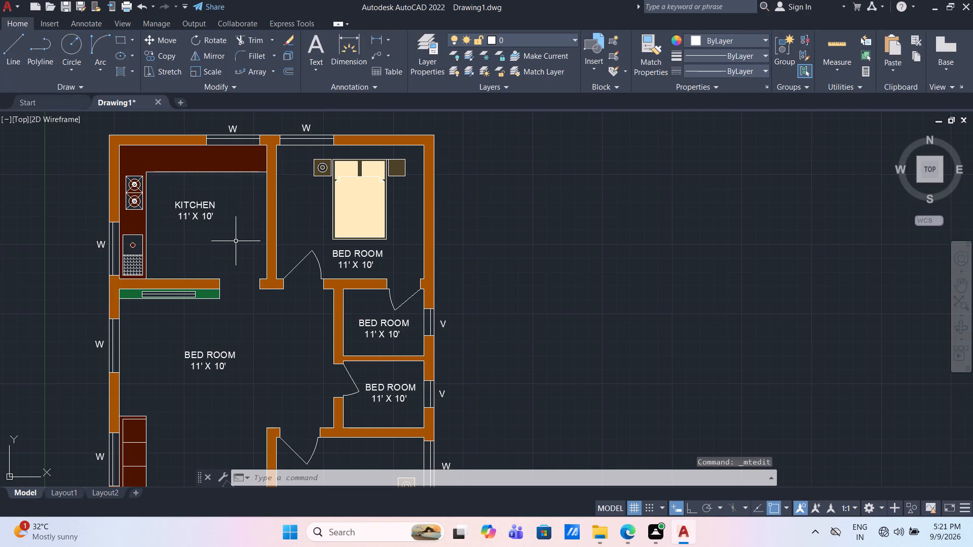
Change the room name in the label of the large room with the sofa to LIVING HALL.
middle_drag(300, 327, 296, 320)
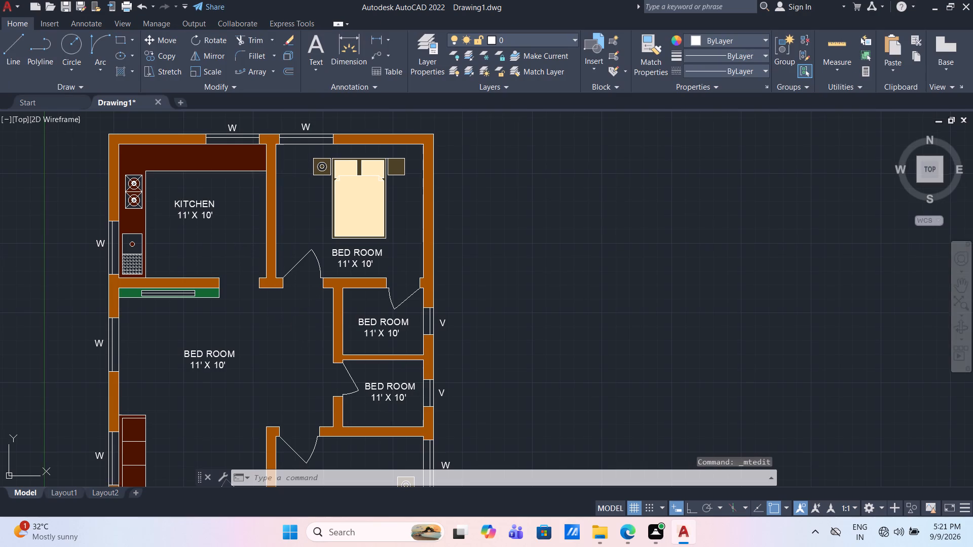
middle_drag(296, 320, 294, 195)
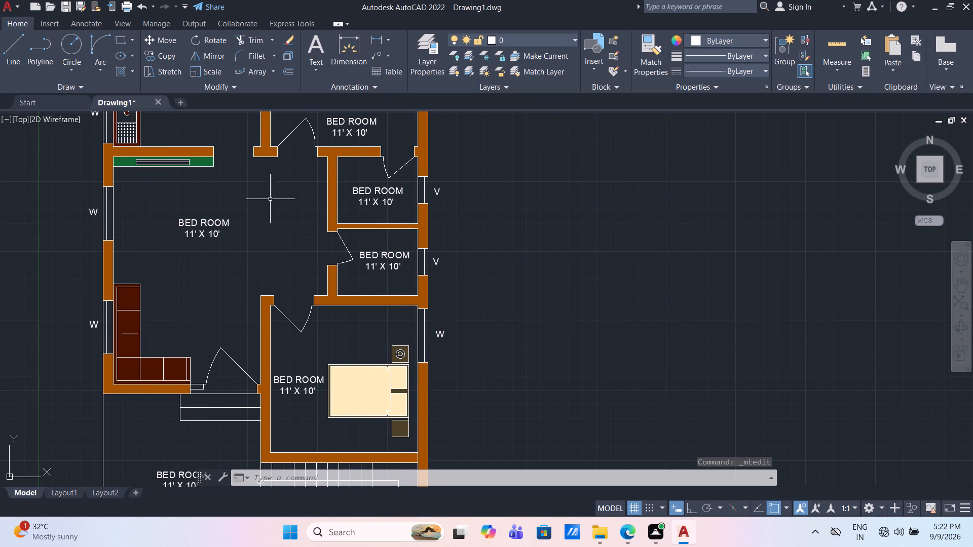
double_click(212, 221)
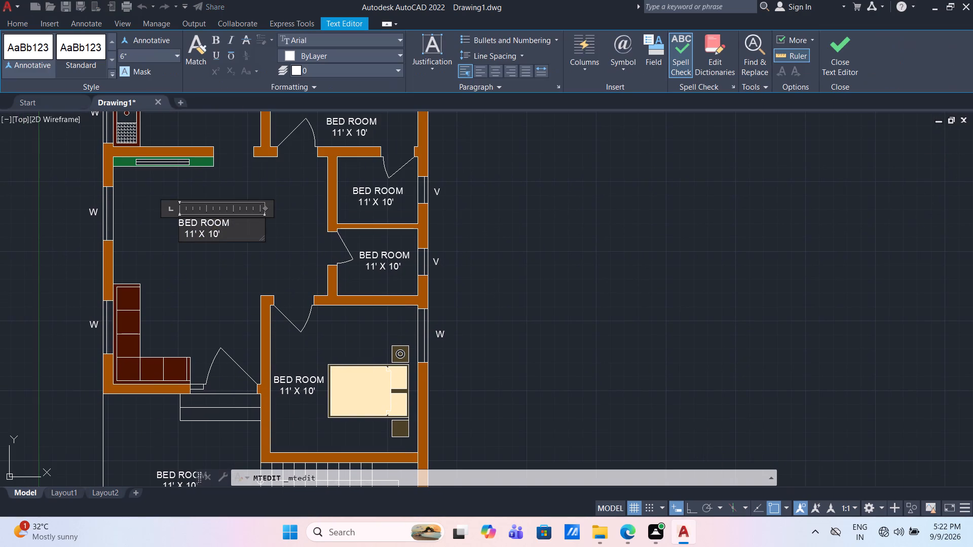
click(234, 222)
key(BackSpace)
key(BackSpace)
key(BackSpace)
key(BackSpace)
key(BackSpace)
key(BackSpace)
key(BackSpace)
key(BackSpace)
text(LIVING HALL)
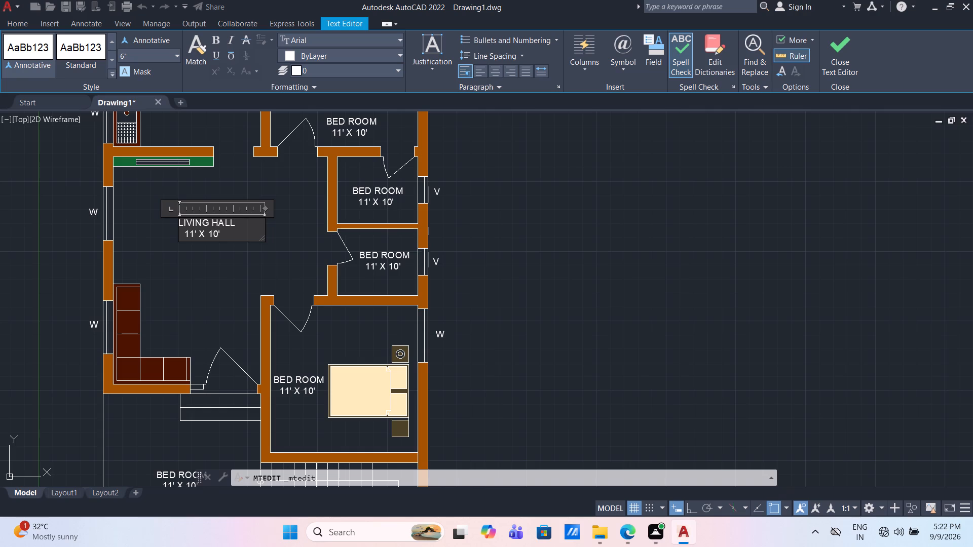
Set the size line of the living hall label to 11' X 17'.
click(216, 235)
key(BackSpace)
key(7)
click(263, 252)
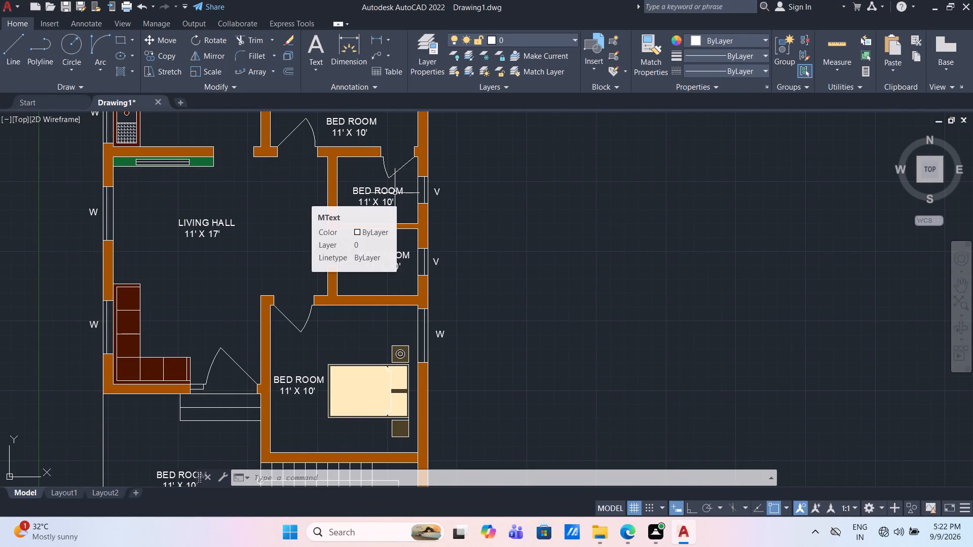
Examine the lower part of the plan around the bedroom, the entrance area and the staircase, including their labels.
middle_drag(263, 301, 260, 289)
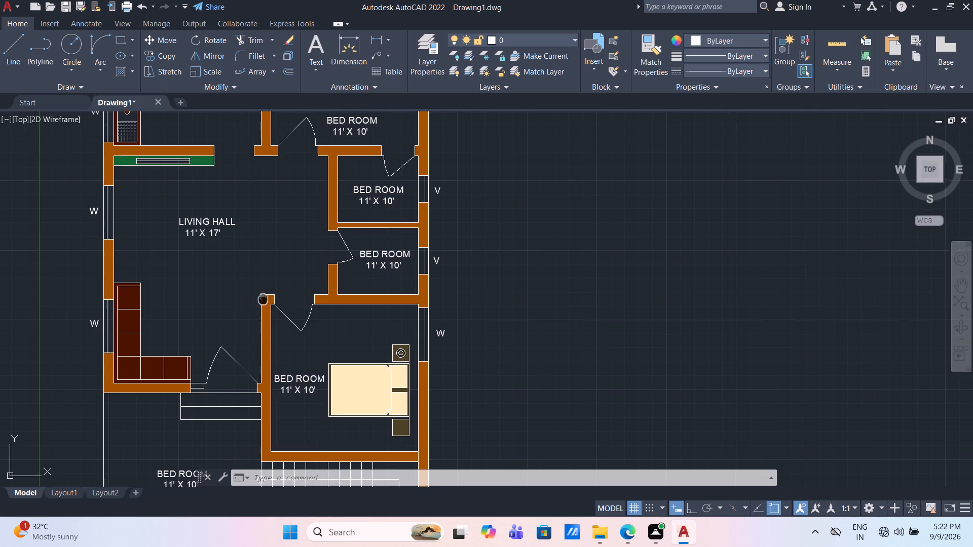
middle_drag(260, 289, 251, 200)
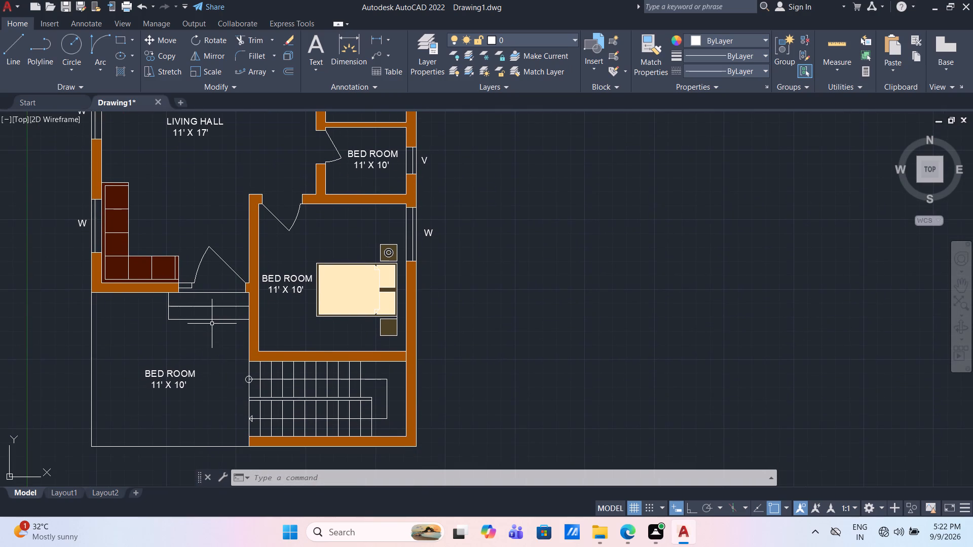
scroll(231, 341, up, 1)
middle_drag(231, 341, 204, 372)
scroll(272, 325, down, 1)
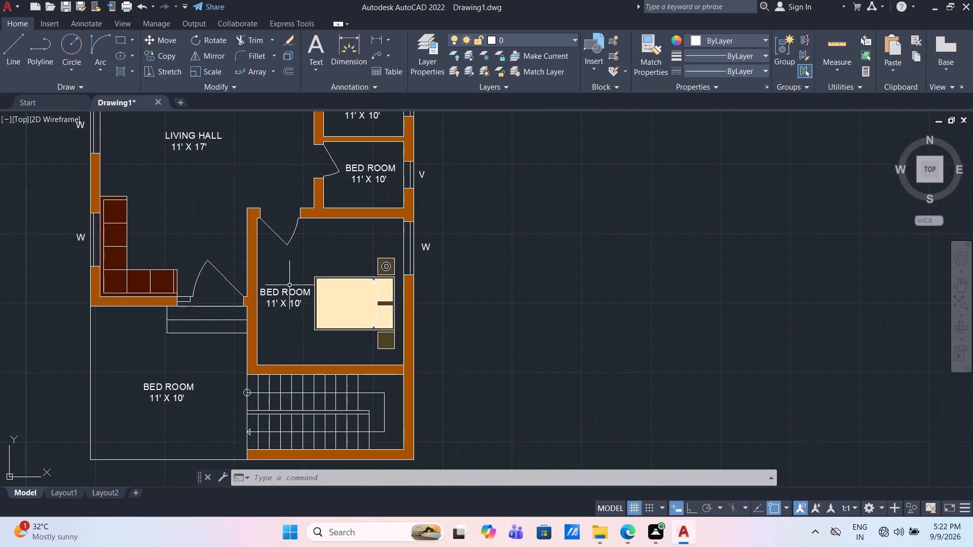
middle_drag(325, 256, 287, 282)
scroll(287, 284, up, 2)
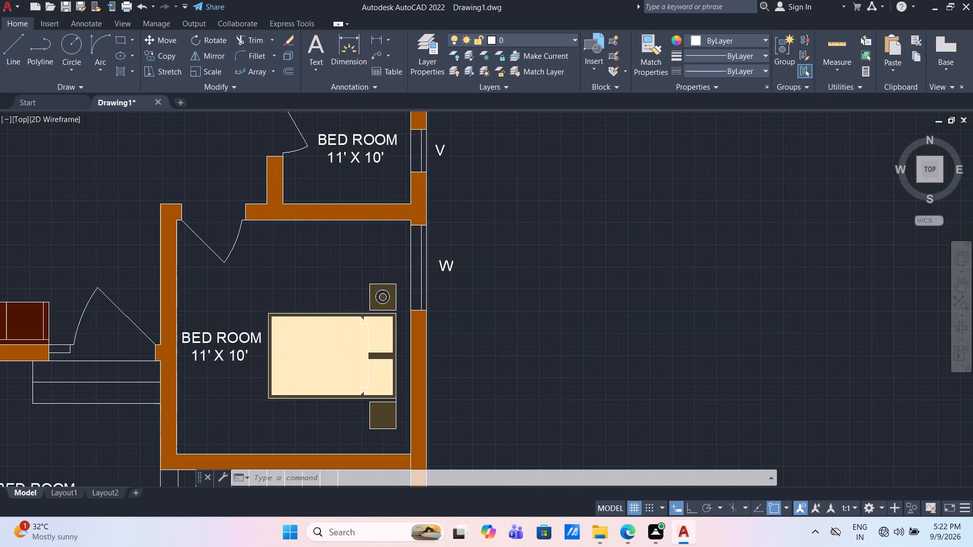
middle_drag(287, 284, 285, 230)
scroll(288, 285, down, 1)
scroll(283, 230, down, 1)
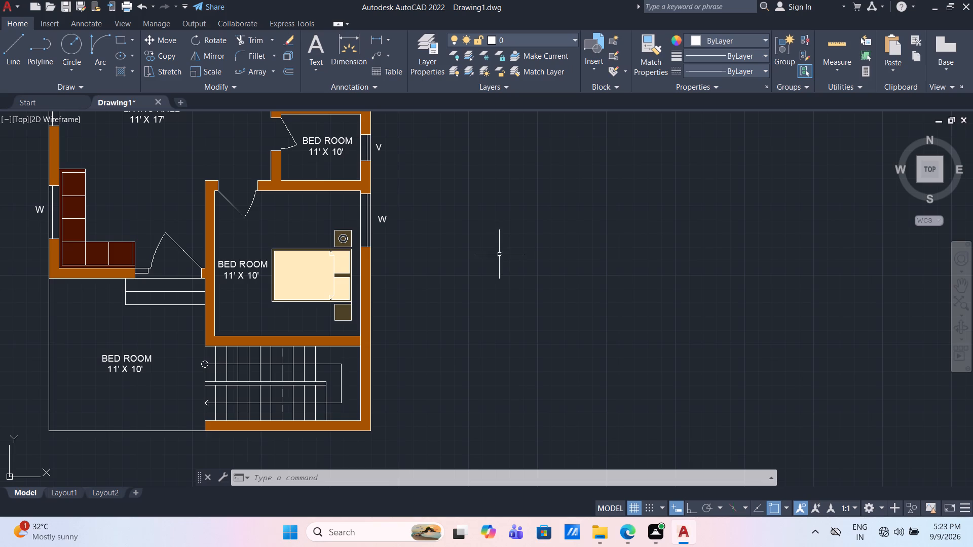
scroll(488, 260, down, 1)
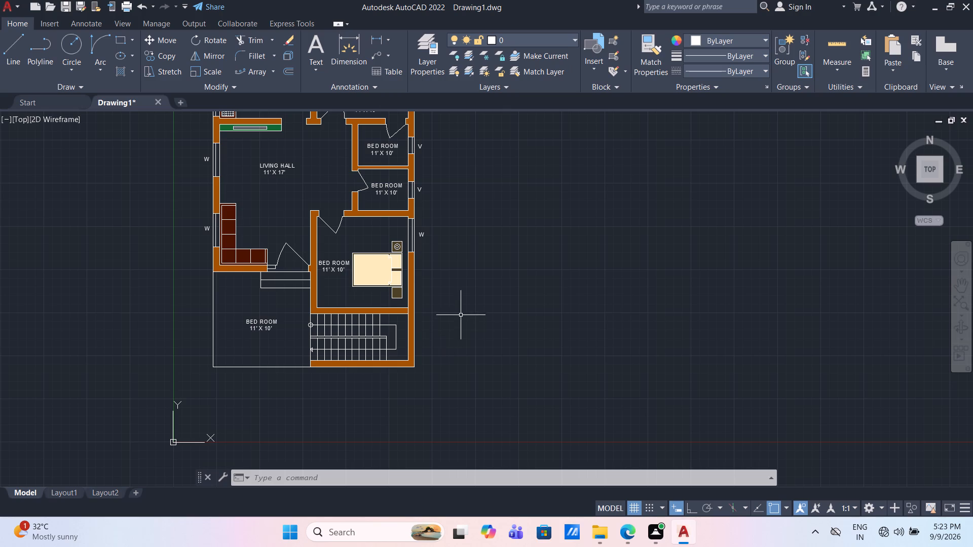
scroll(453, 264, up, 1)
middle_drag(455, 263, 530, 269)
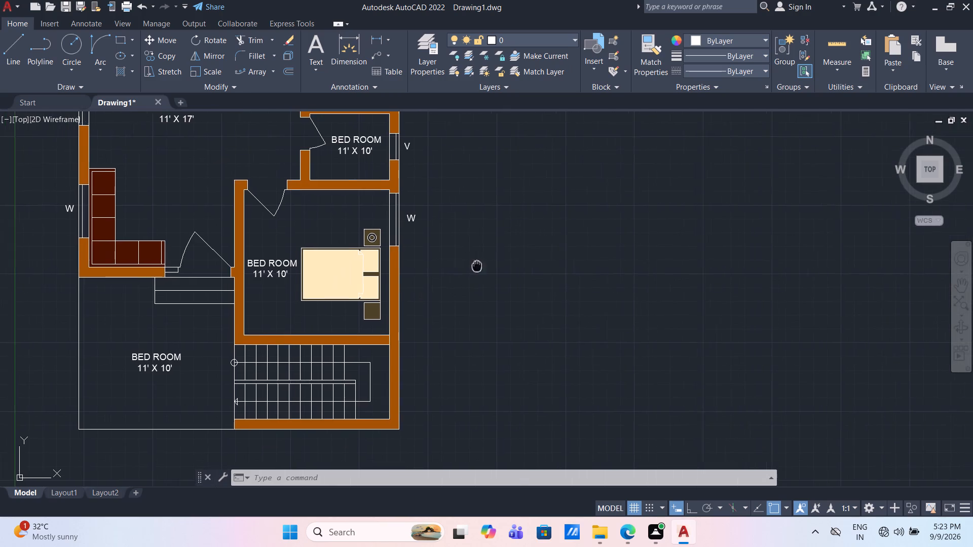
middle_drag(530, 269, 598, 262)
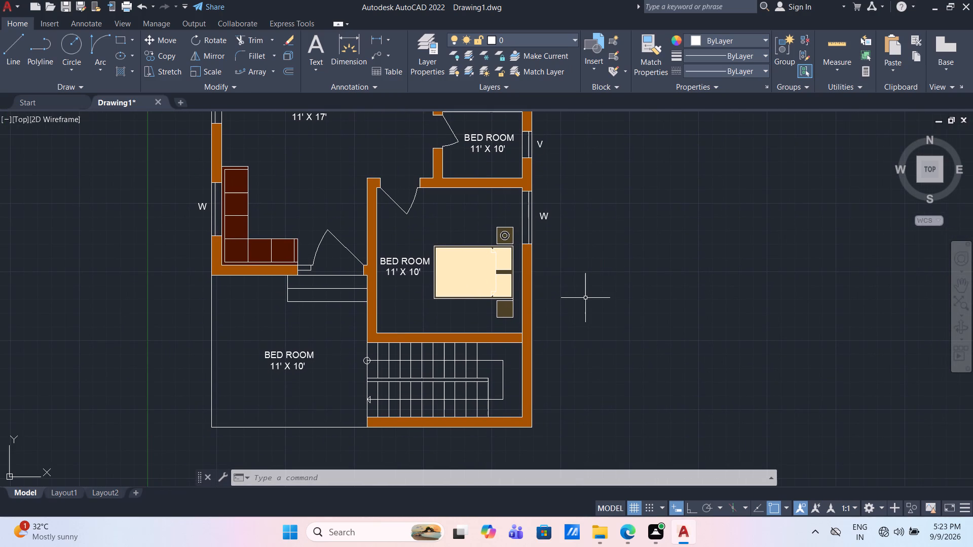
scroll(583, 298, up, 1)
scroll(583, 298, down, 2)
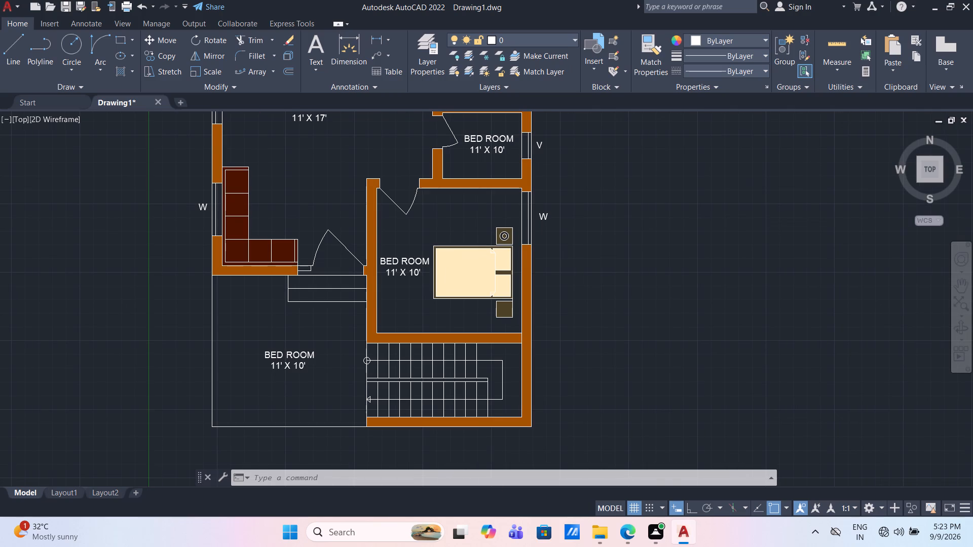
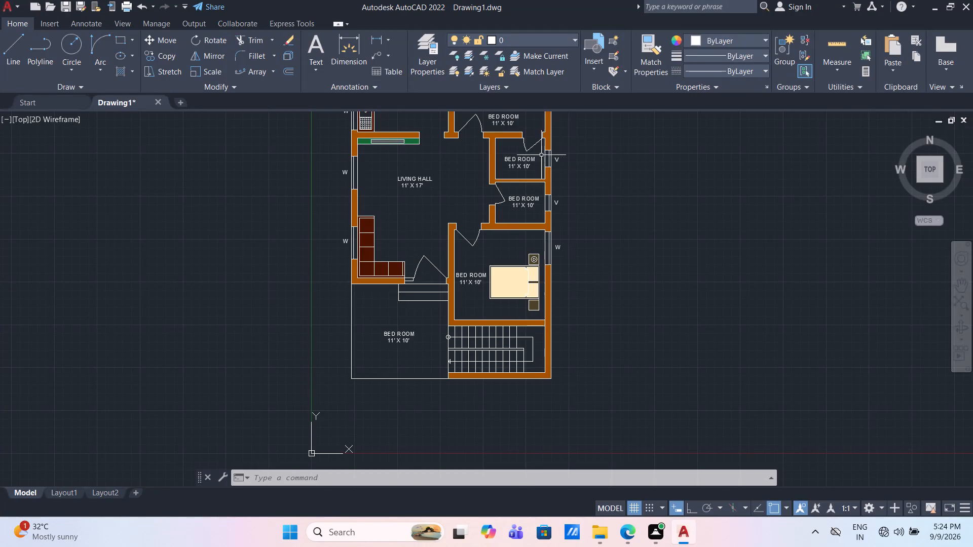
Change the room name in the label of the upper small room, just below the top bedroom, to BATH.
scroll(541, 118, up, 3)
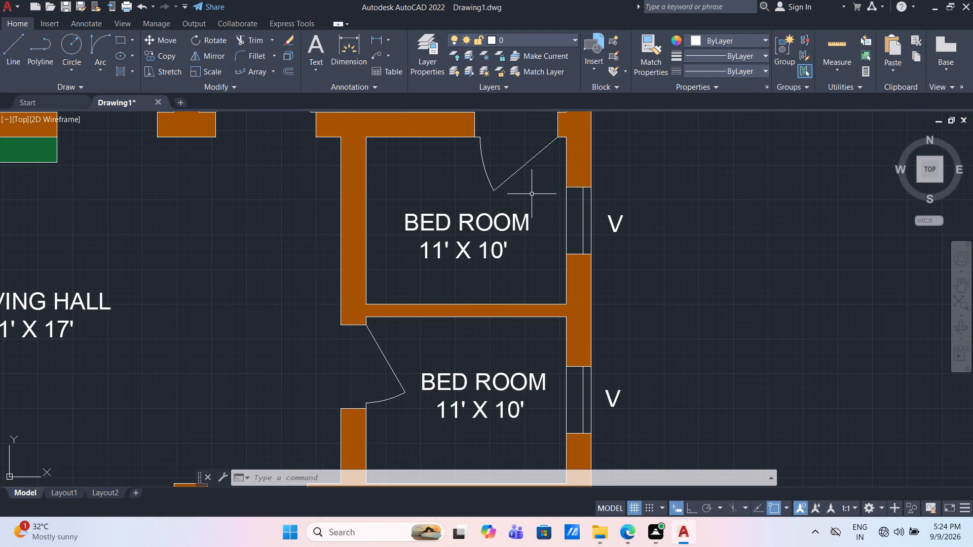
double_click(521, 218)
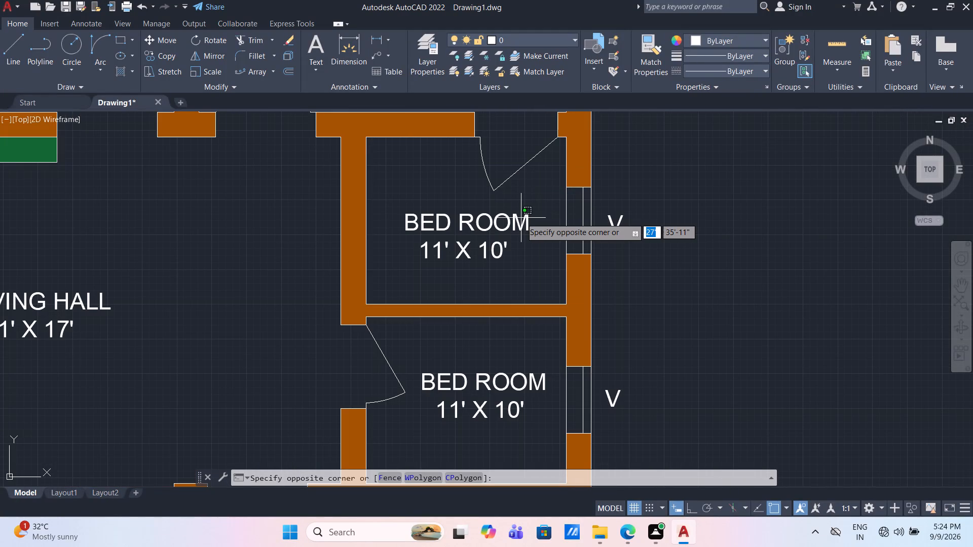
double_click(531, 224)
double_click(529, 225)
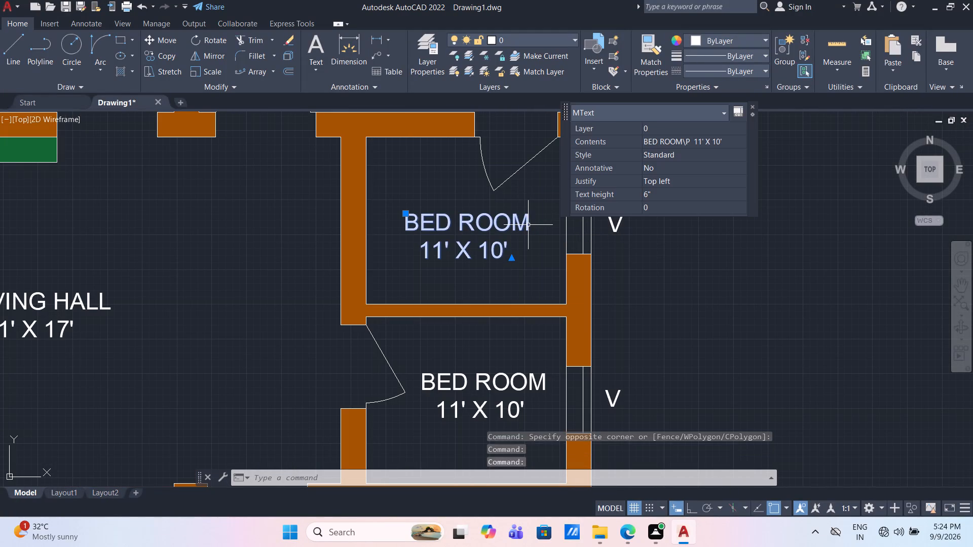
double_click(526, 225)
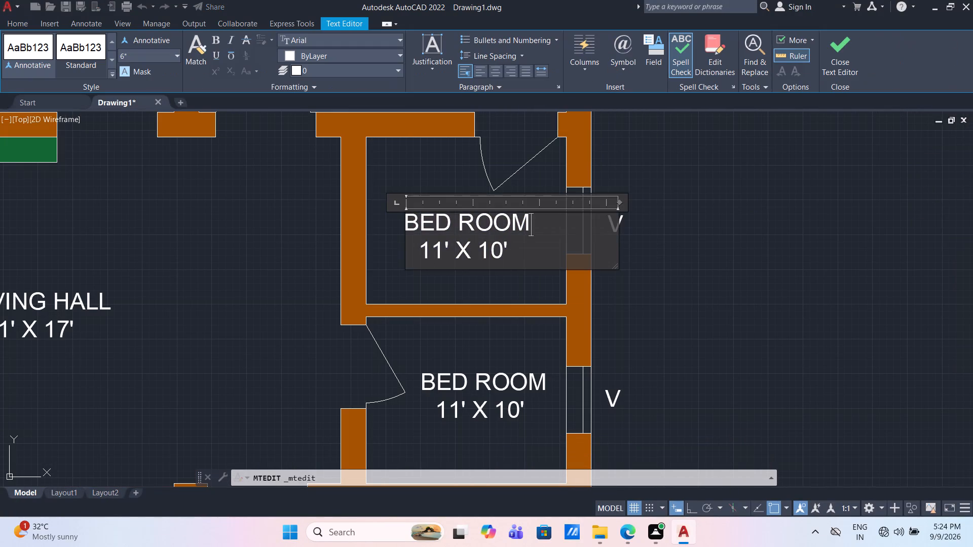
key(BackSpace)
key(BackSpace)
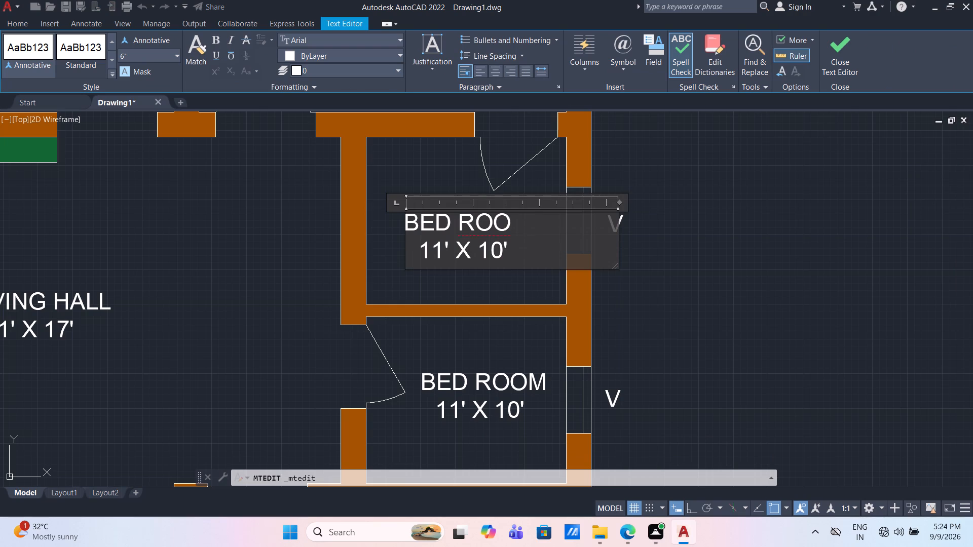
key(BackSpace)
key(BackSpace)
key(BackSpace)
key(BackSpace)
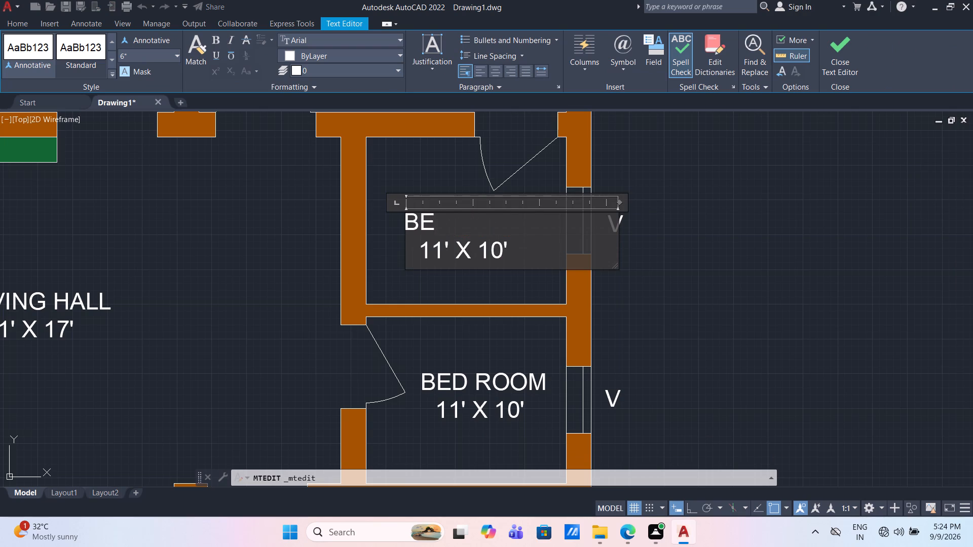
key(BackSpace)
text(ATH)
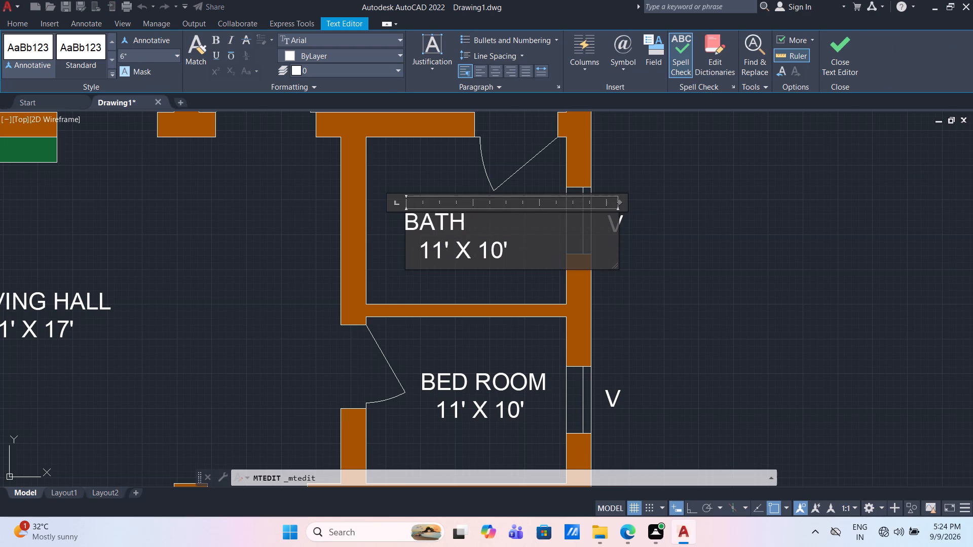
Indent the BATH name by four spaces within its label.
key(Left)
key(Left)
key(Left)
key(Left)
key(space)
key(space)
key(space)
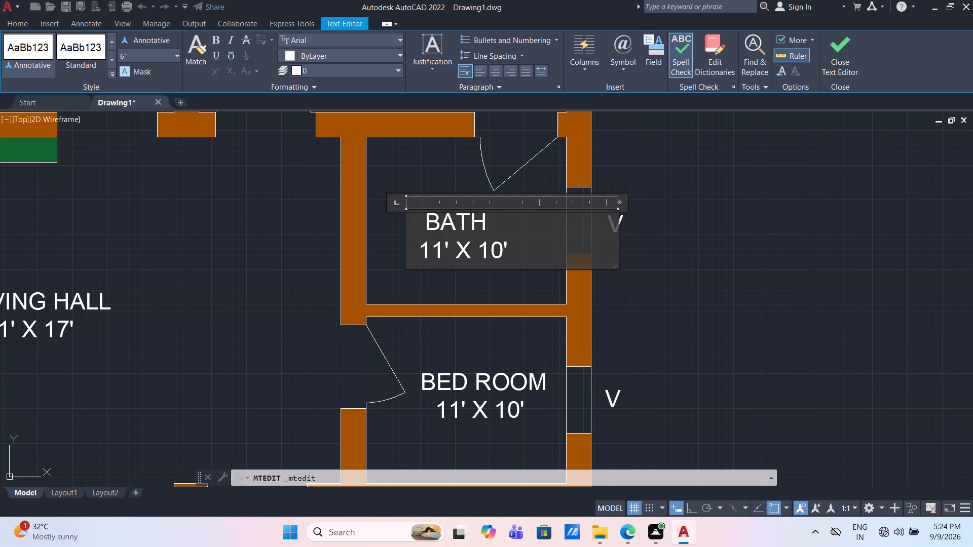
key(space)
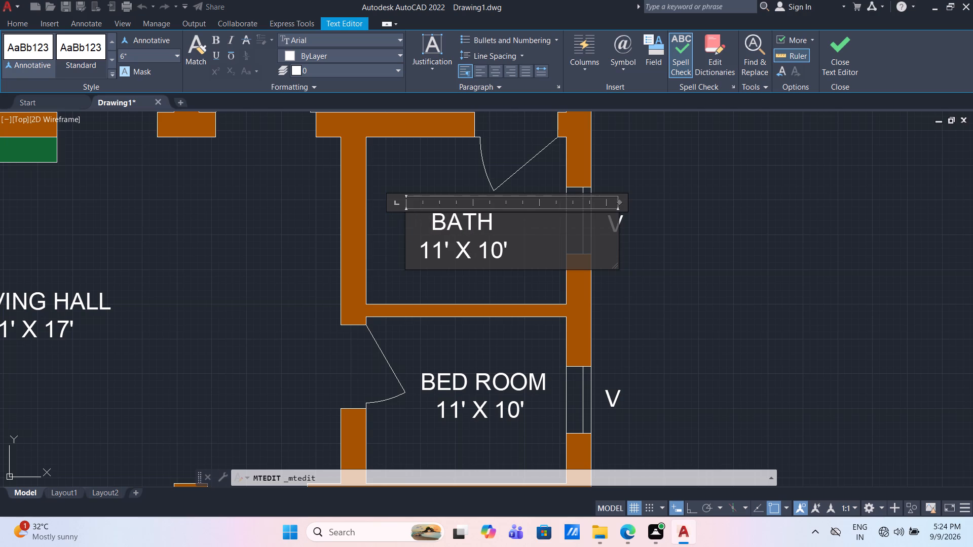
Set the size line of the BATH label to 6' X 5'.
click(442, 249)
key(BackSpace)
key(BackSpace)
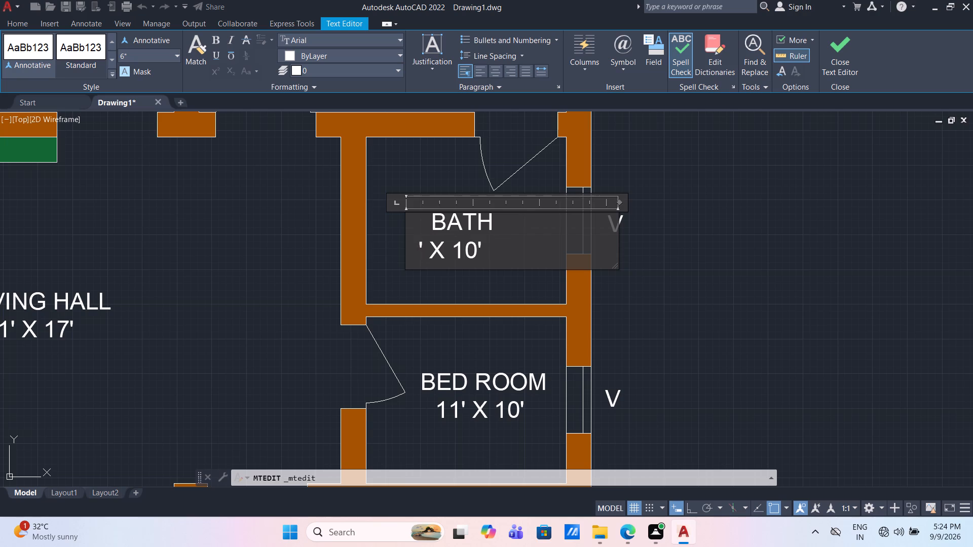
key(6)
click(487, 250)
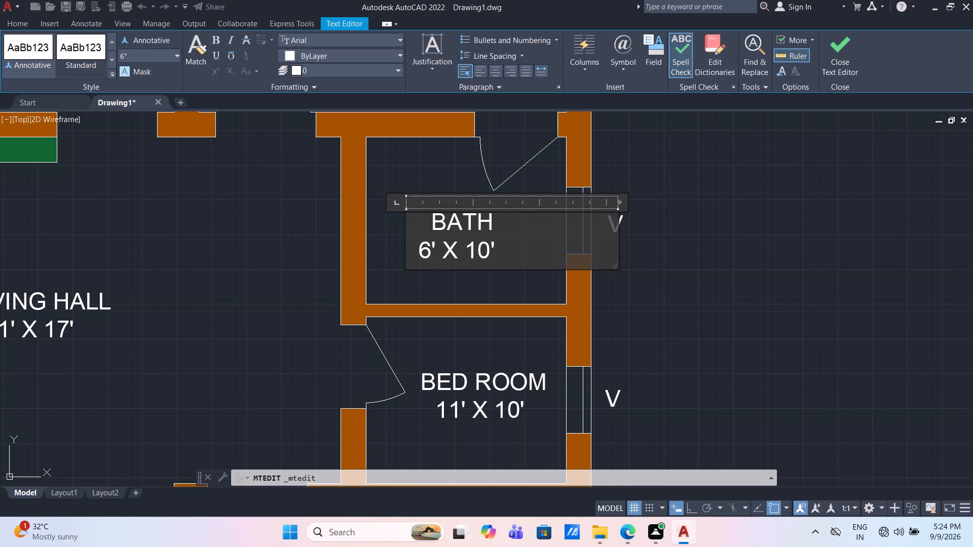
key(BackSpace)
key(BackSpace)
key(5)
Reduce the indent before BATH to two spaces so it lines up with the size line, and finish editing the label.
click(430, 224)
key(BackSpace)
key(BackSpace)
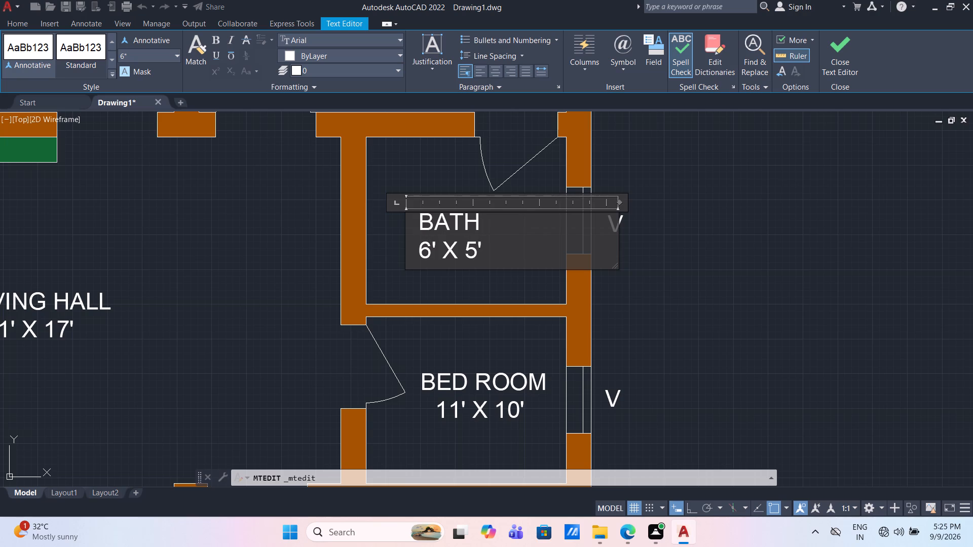
middle_drag(508, 332, 491, 277)
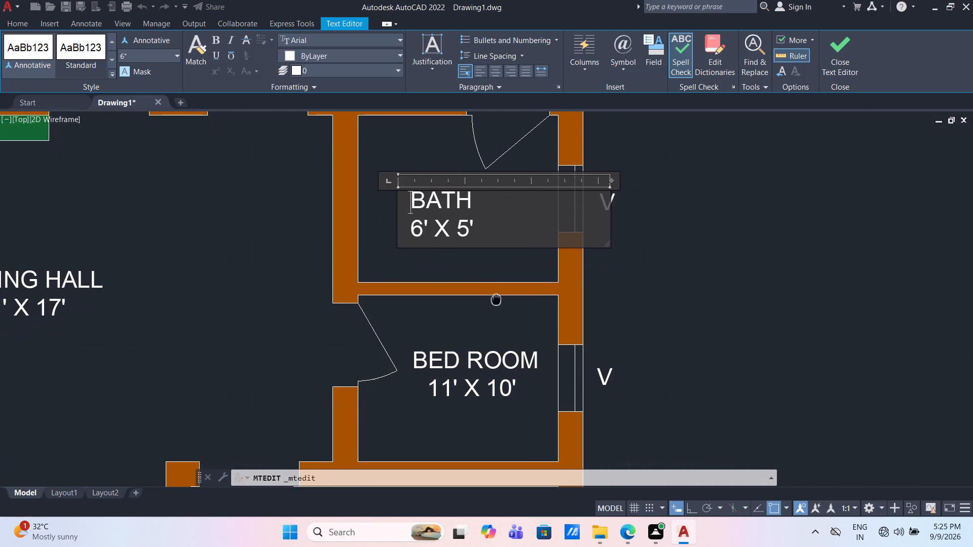
middle_drag(491, 277, 491, 268)
click(490, 301)
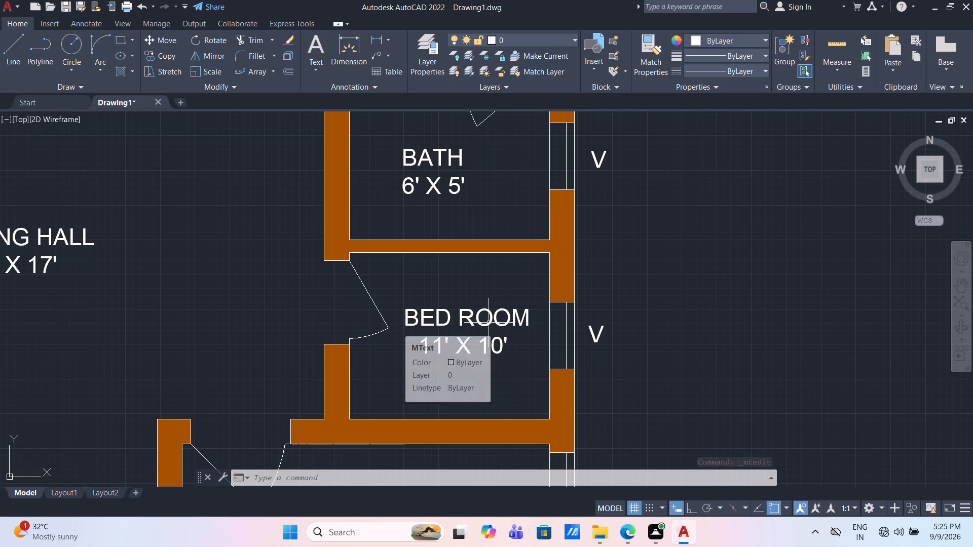
Delete the BED ROOM label from the lower small room, directly below the bath.
drag(526, 357, 517, 353)
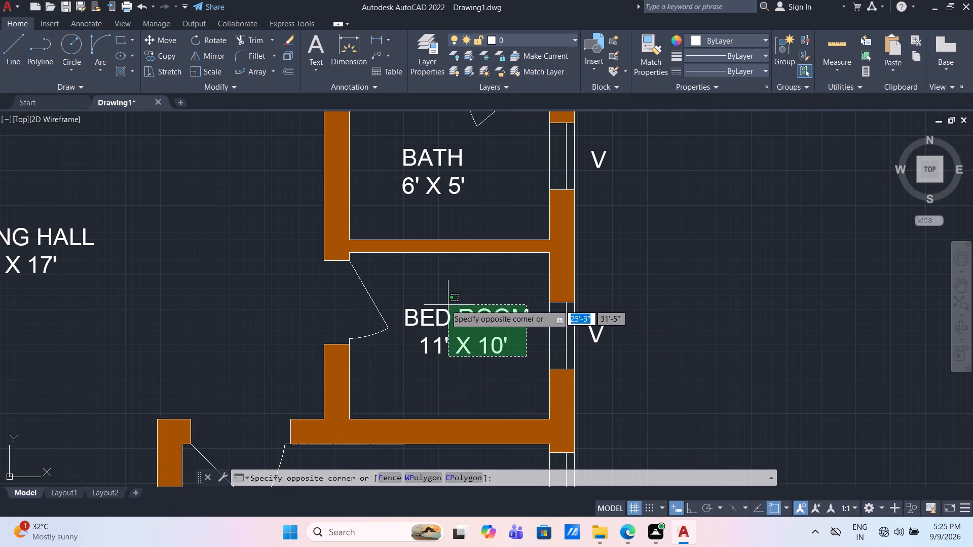
click(445, 304)
key(Delete)
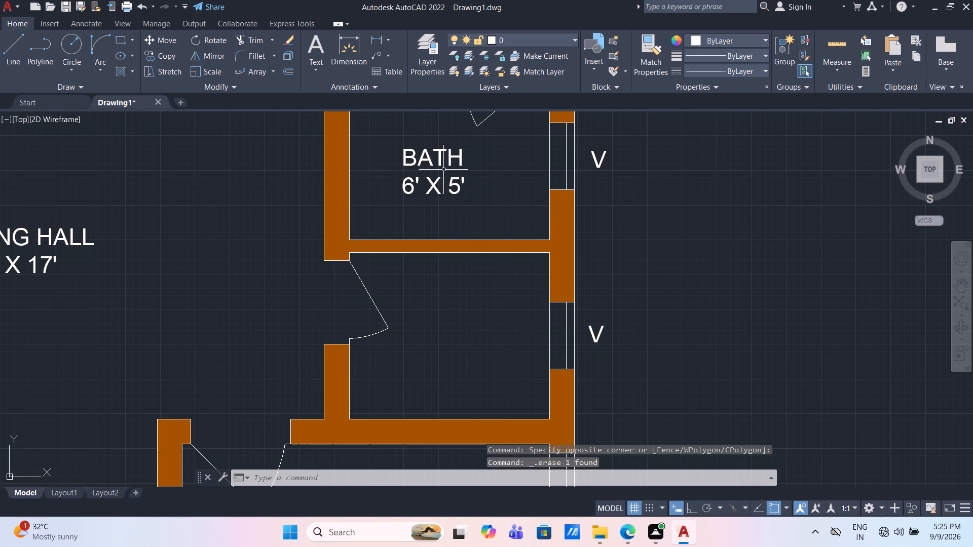
Copy the BATH 6' X 5' label into the lower small room.
click(442, 162)
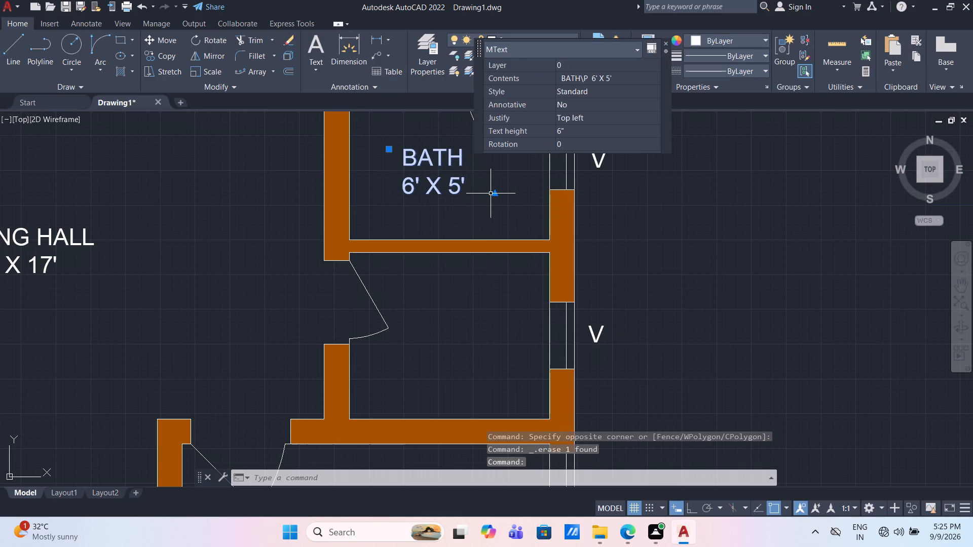
text(CO)
key(Return)
click(430, 159)
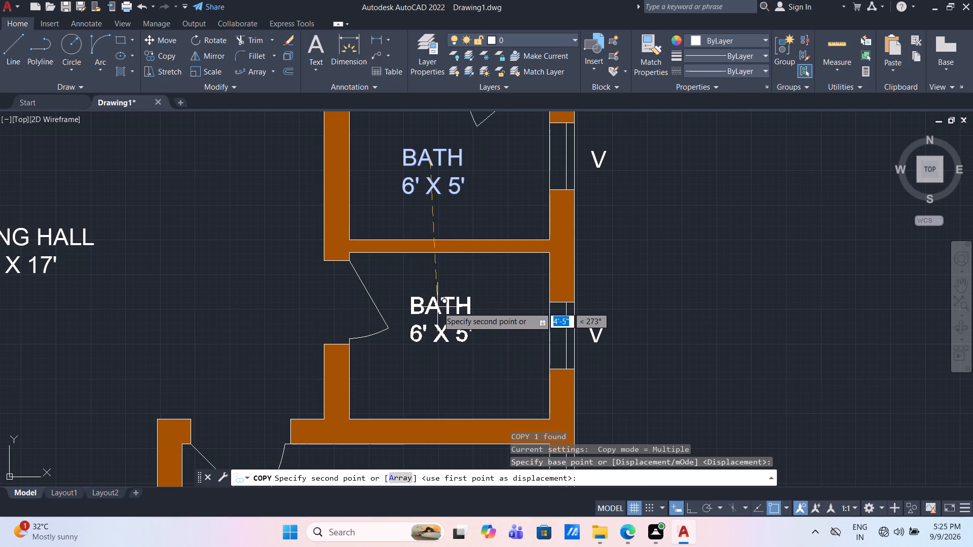
click(441, 307)
key(Escape)
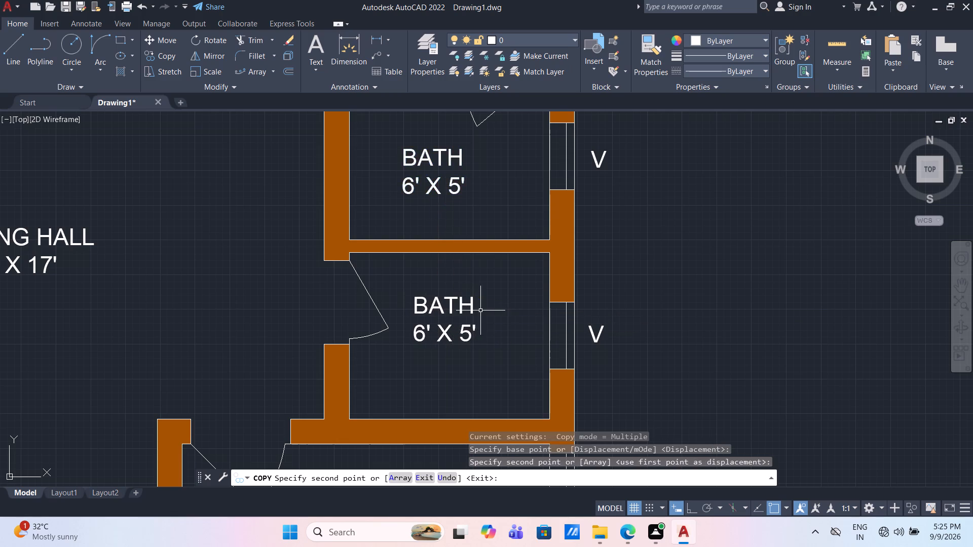
Set the size line of the lower bedroom's label, next to the bed, to 11' X 11'.
scroll(476, 317, down, 3)
scroll(427, 381, up, 2)
middle_drag(431, 381, 436, 381)
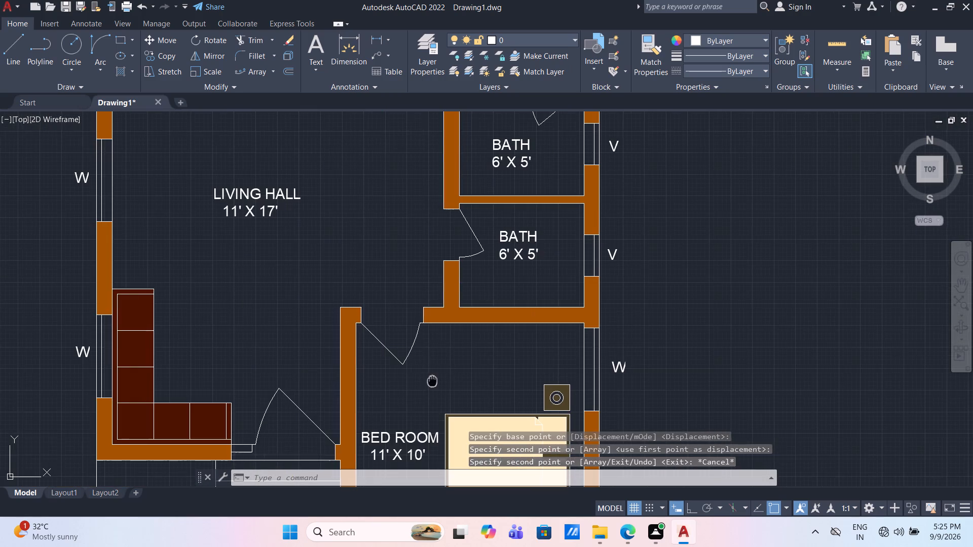
middle_drag(436, 381, 432, 272)
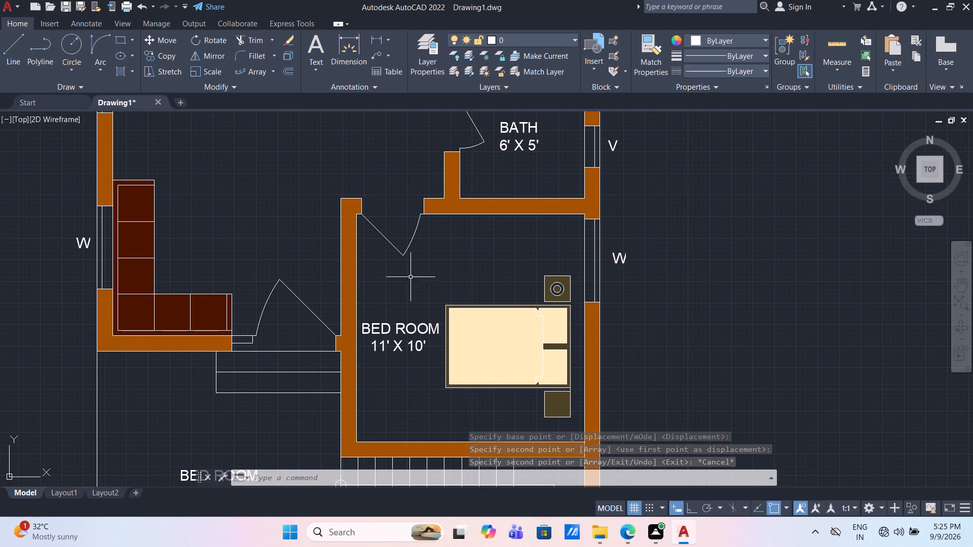
double_click(421, 347)
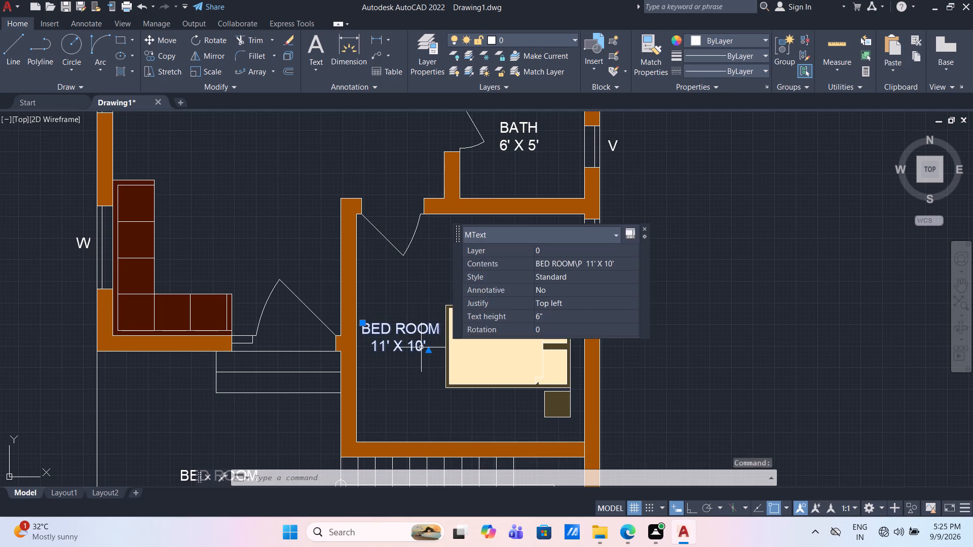
key(BackSpace)
key(1)
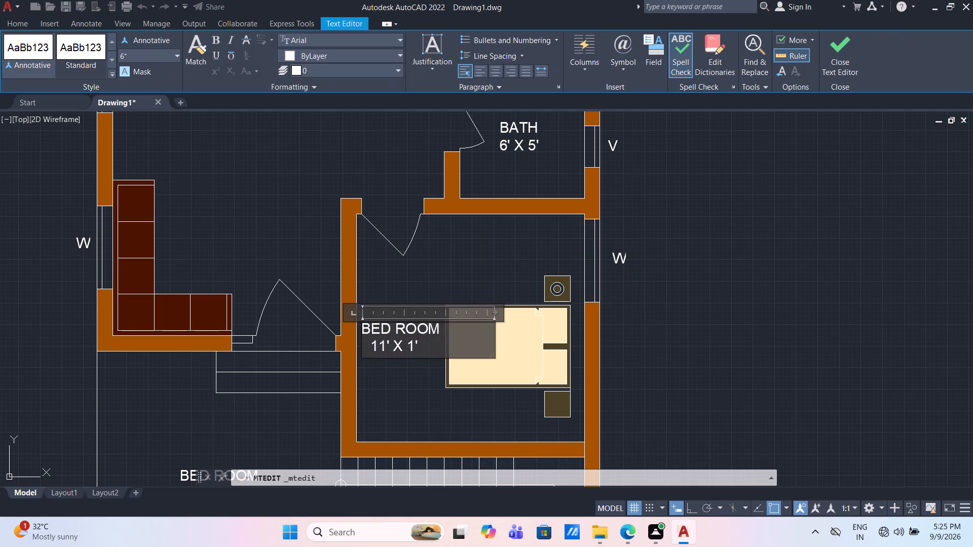
click(459, 276)
Change the name line of the BED ROOM label in the open area beside the staircase to PORTICO.
scroll(461, 275, down, 2)
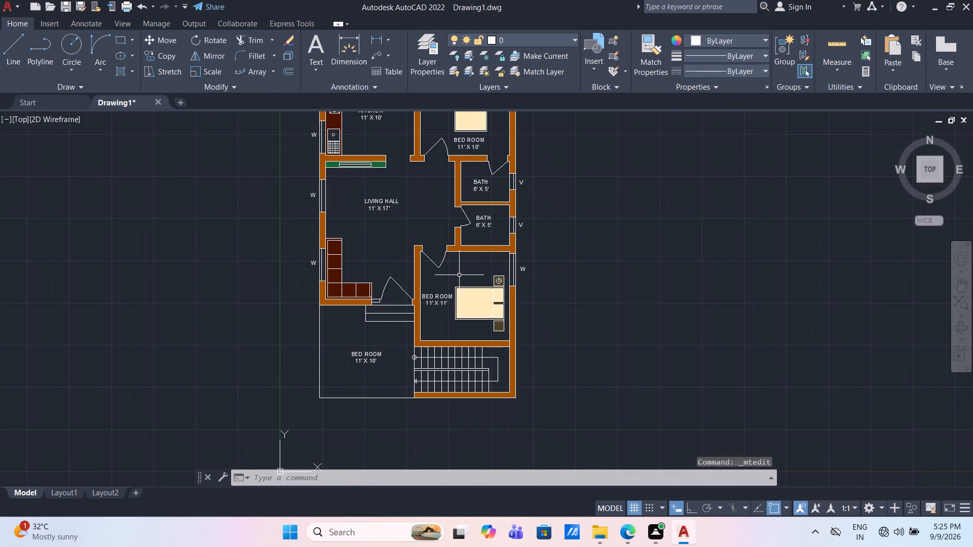
middle_drag(445, 199, 430, 253)
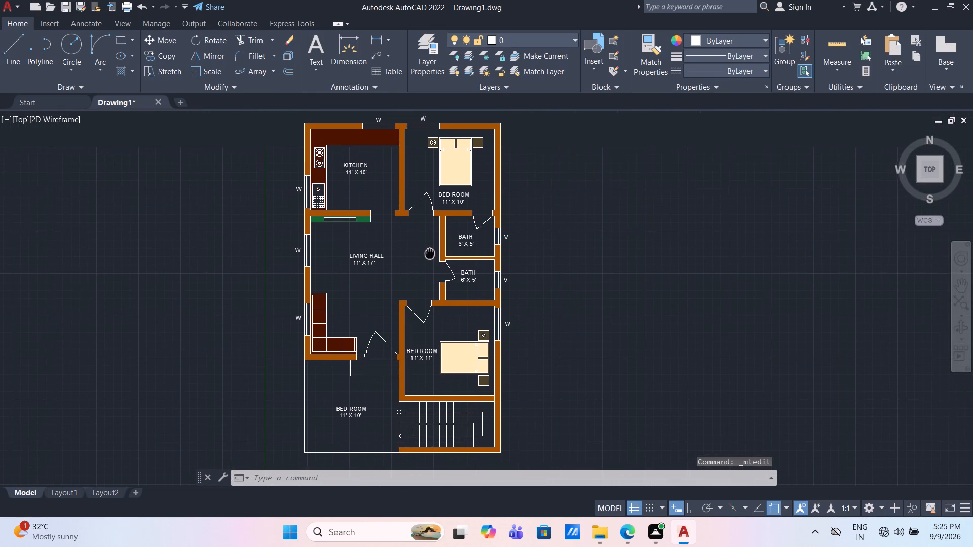
middle_drag(430, 253, 429, 253)
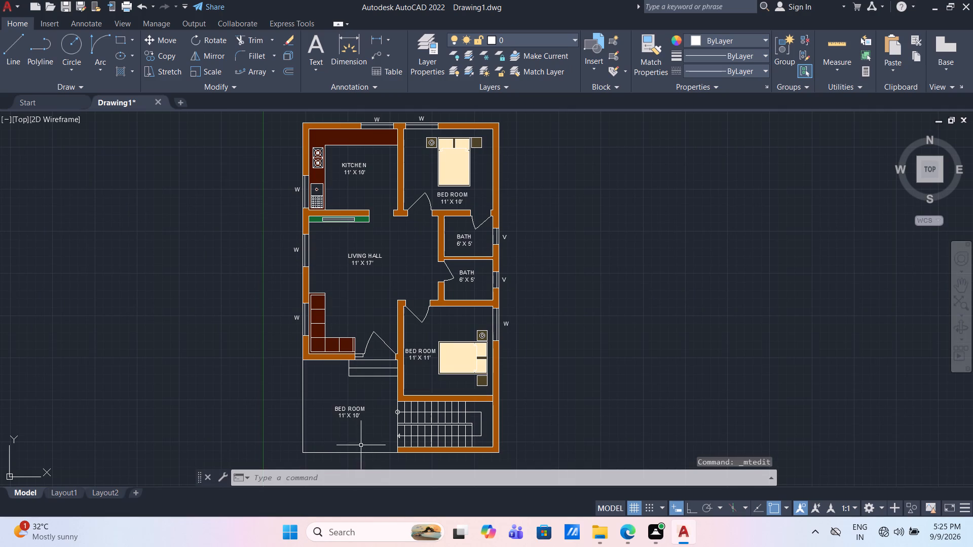
scroll(350, 426, up, 3)
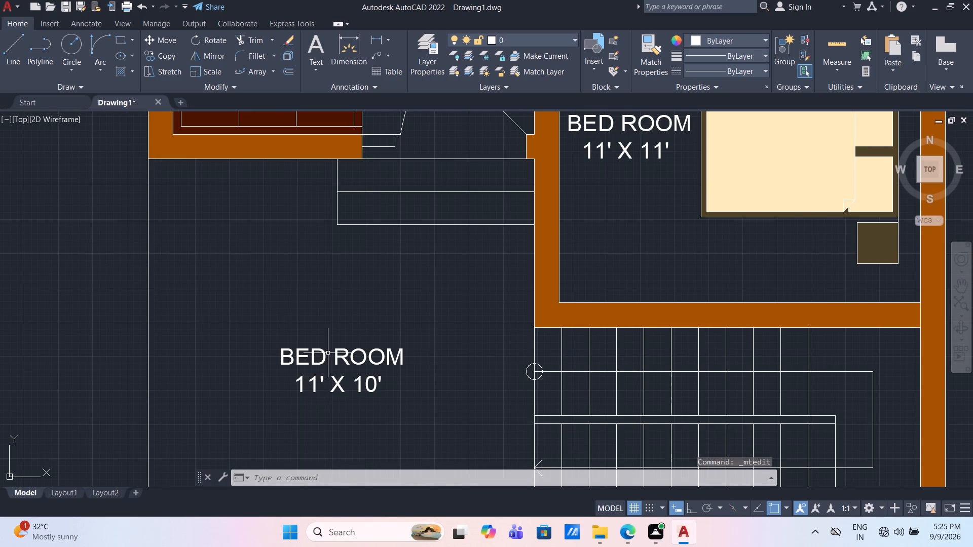
double_click(324, 351)
scroll(324, 351, down, 1)
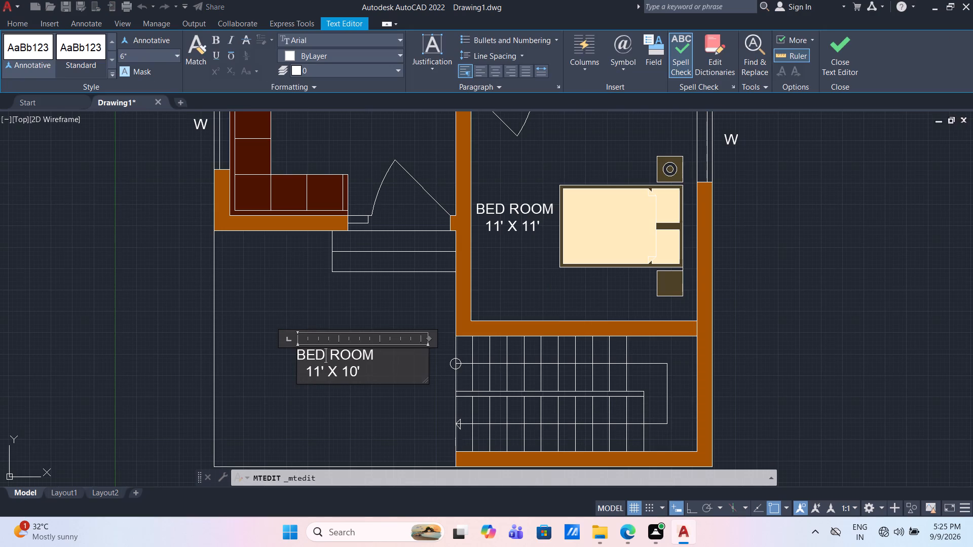
click(381, 354)
key(BackSpace)
key(BackSpace)
key(BackSpace)
key(BackSpace)
key(BackSpace)
key(BackSpace)
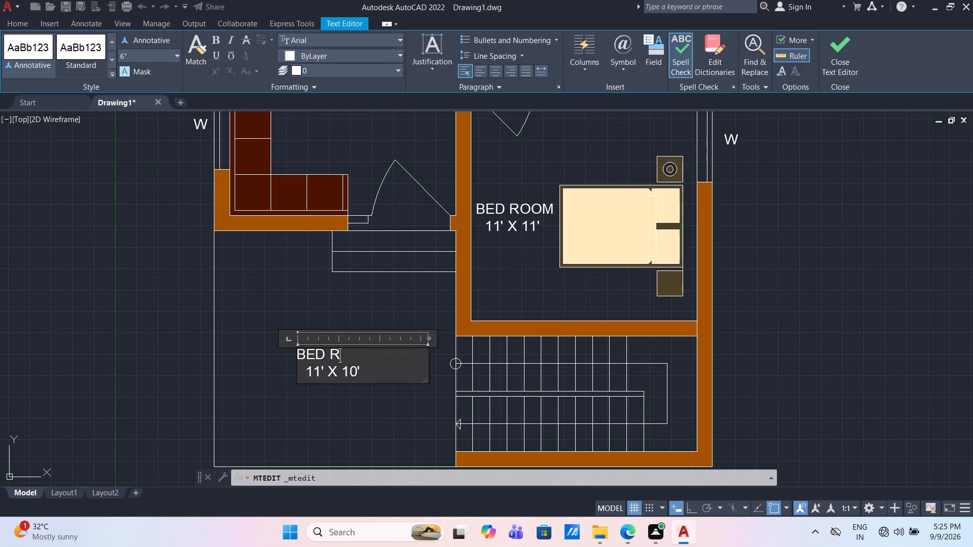
key(BackSpace)
key(BackSpace)
key(BackSpace)
text(POR)
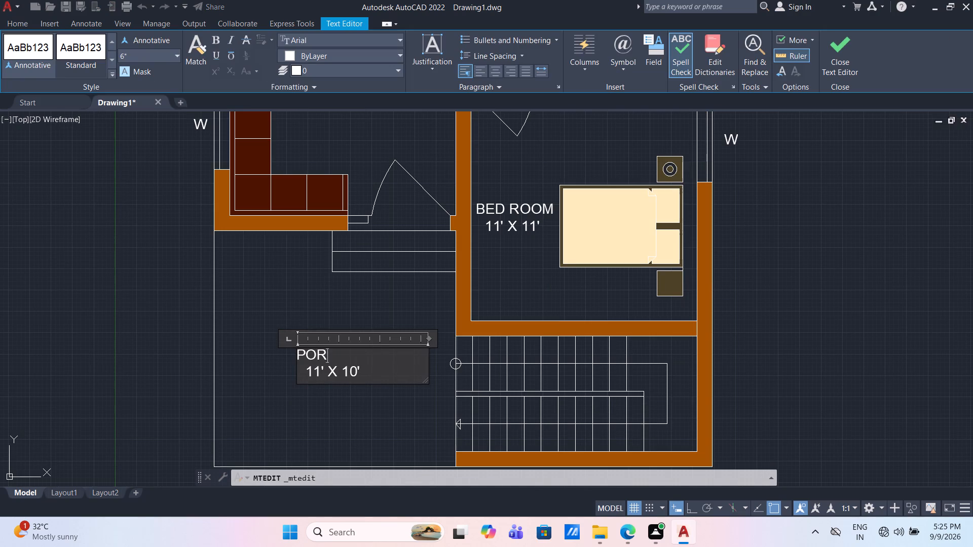
text(TICO)
Set the size line of the PORTICO label to 11'6" X 11'6".
click(322, 370)
click(324, 371)
key(6)
key(shift+quotedbl)
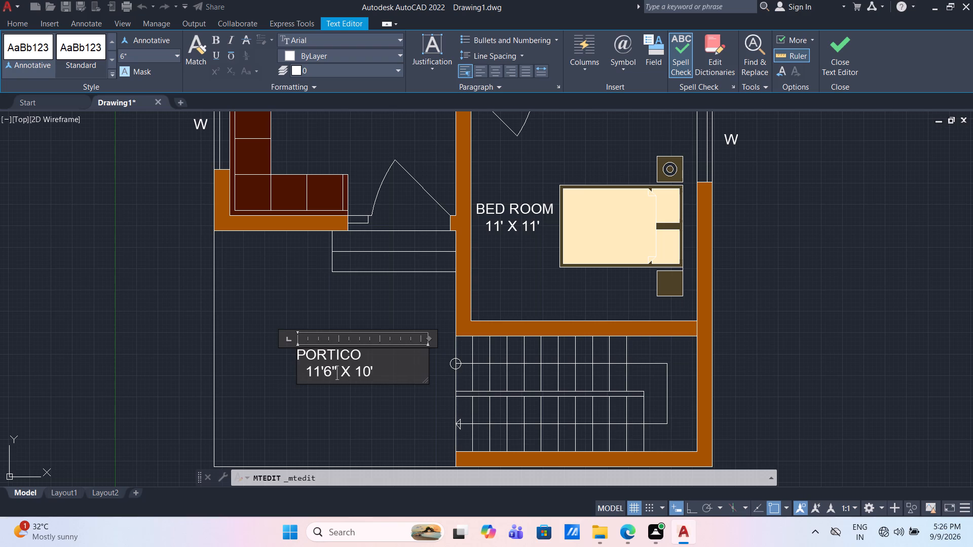
click(387, 372)
key(BackSpace)
key(BackSpace)
key(1)
key(shift+quotedbl)
key(BackSpace)
key(apostrophe)
text(6")
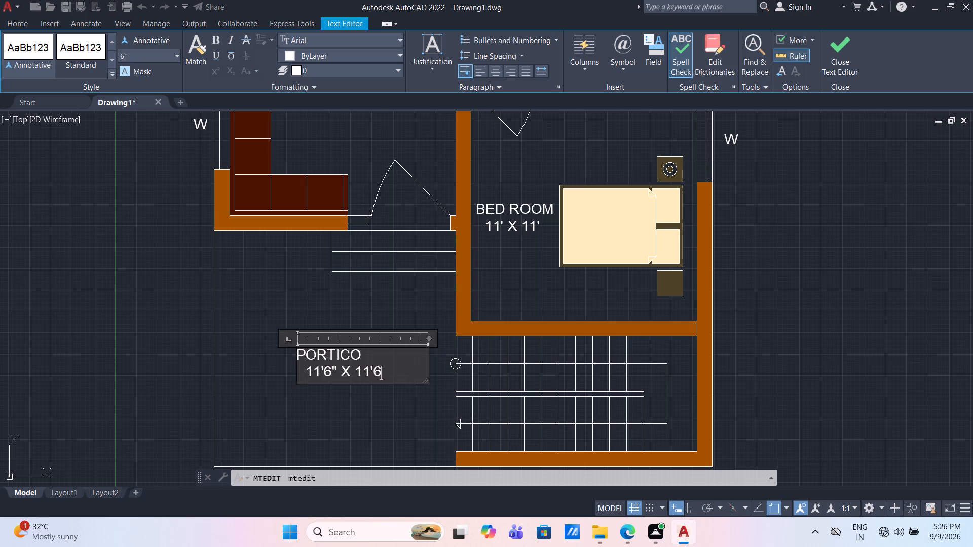
Remove the indent before the portico's size line, indent PORTICO by one space, and finish editing the label.
click(307, 372)
key(BackSpace)
key(BackSpace)
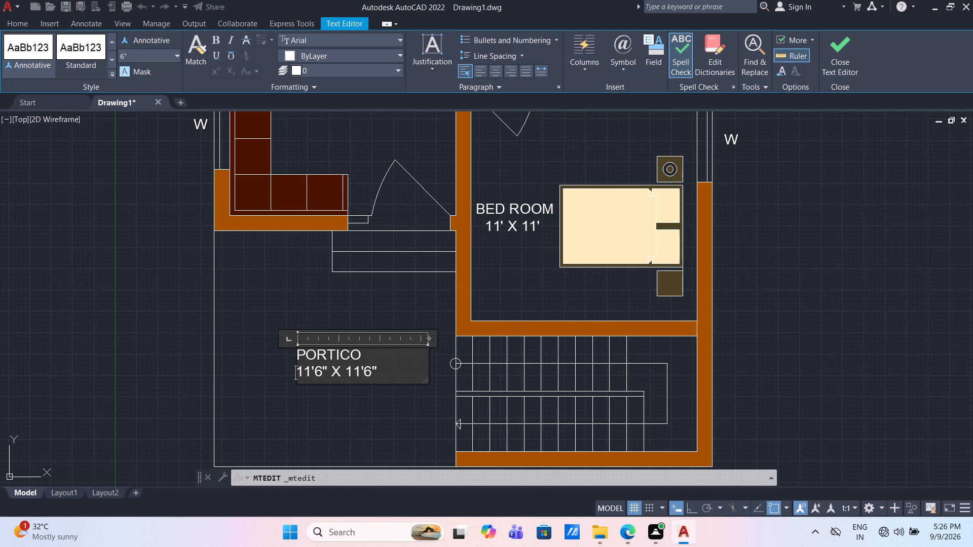
click(298, 355)
key(space)
key(space)
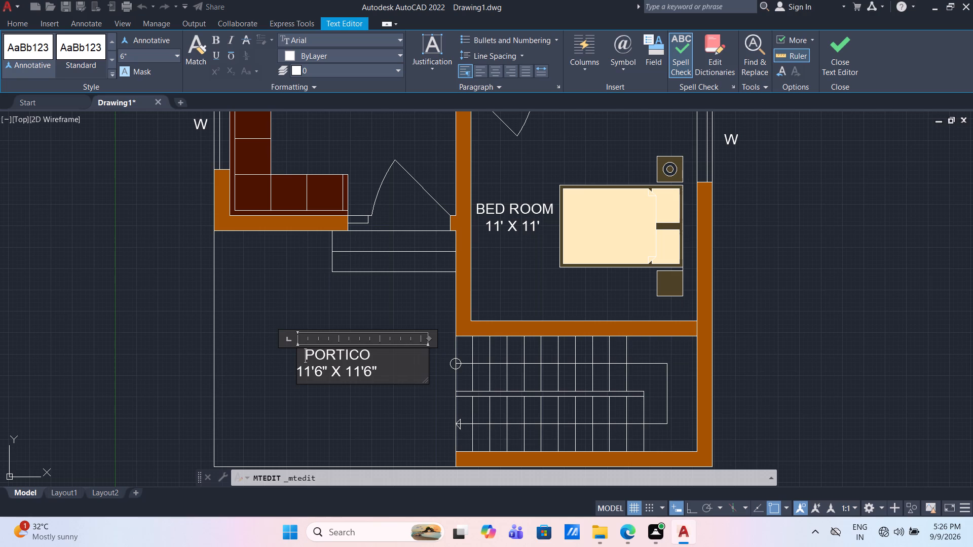
key(BackSpace)
click(343, 305)
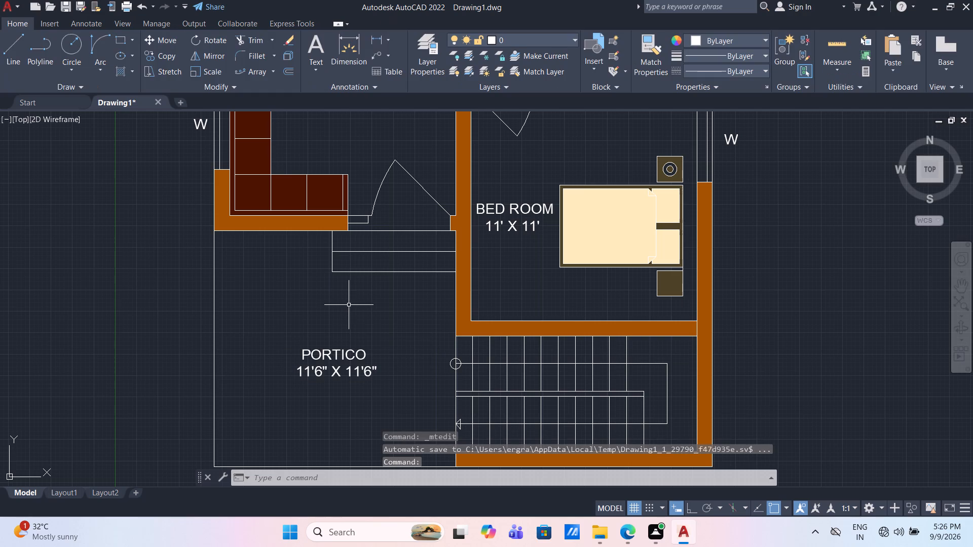
Save the drawing as Drawing1 in the DRWG folder on the Desktop.
key(ctrl+s)
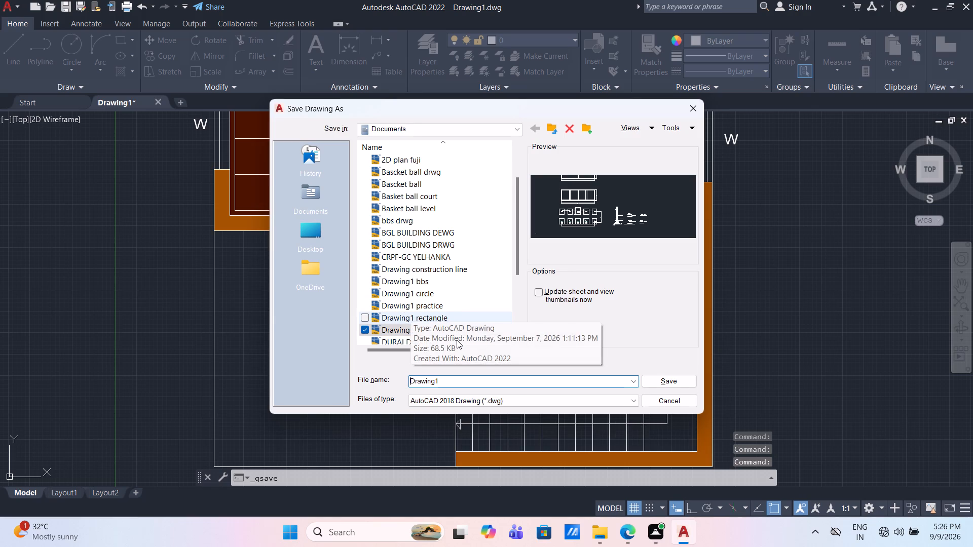
scroll(457, 340, down, 2)
scroll(462, 281, down, 6)
scroll(462, 283, up, 10)
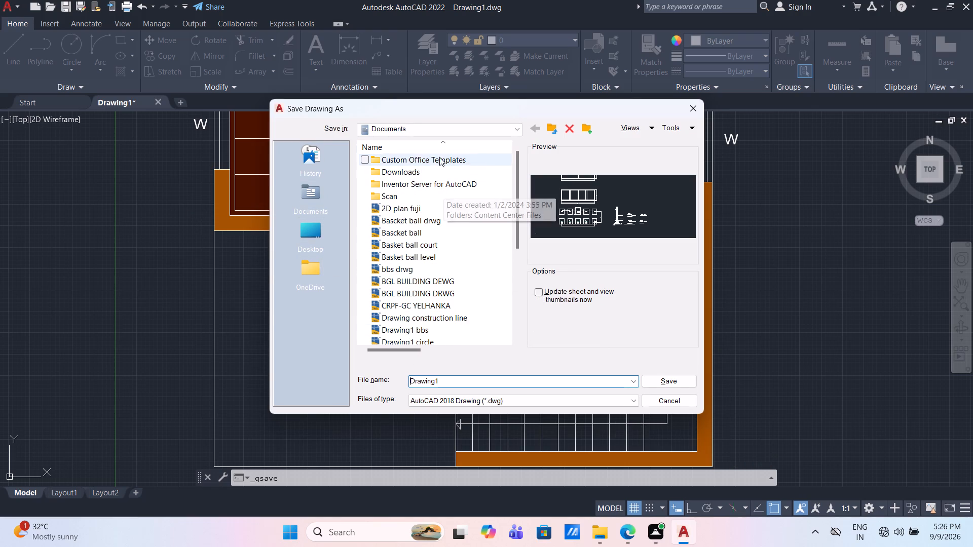
click(413, 129)
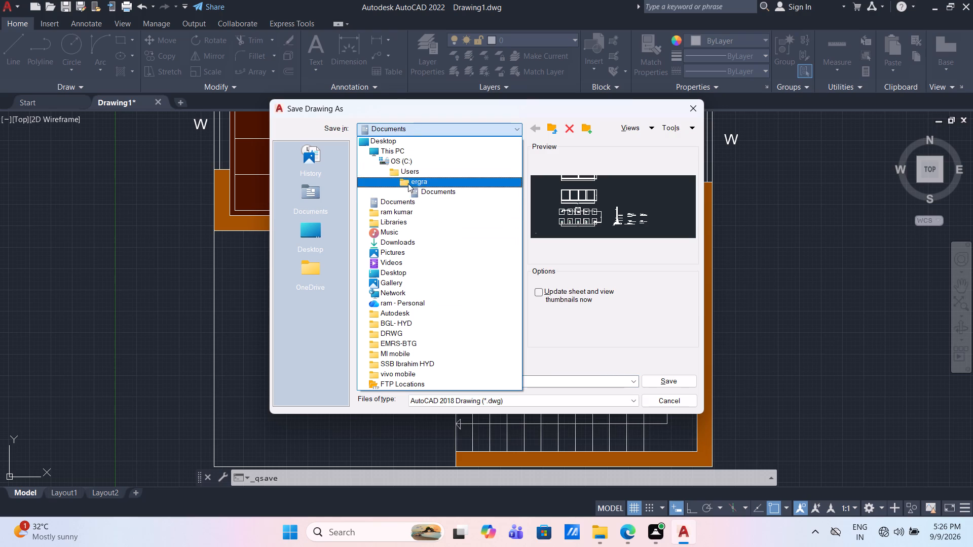
click(410, 212)
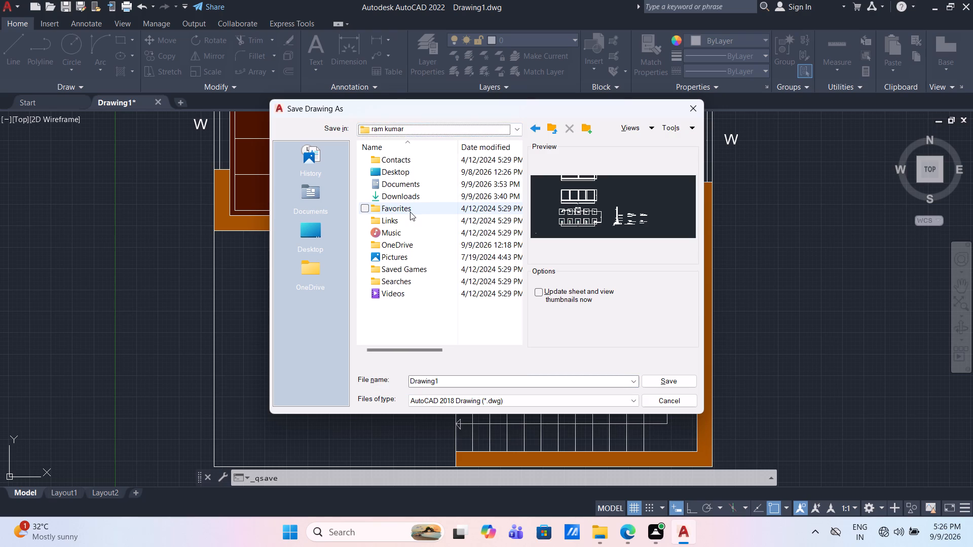
click(407, 170)
click(407, 170)
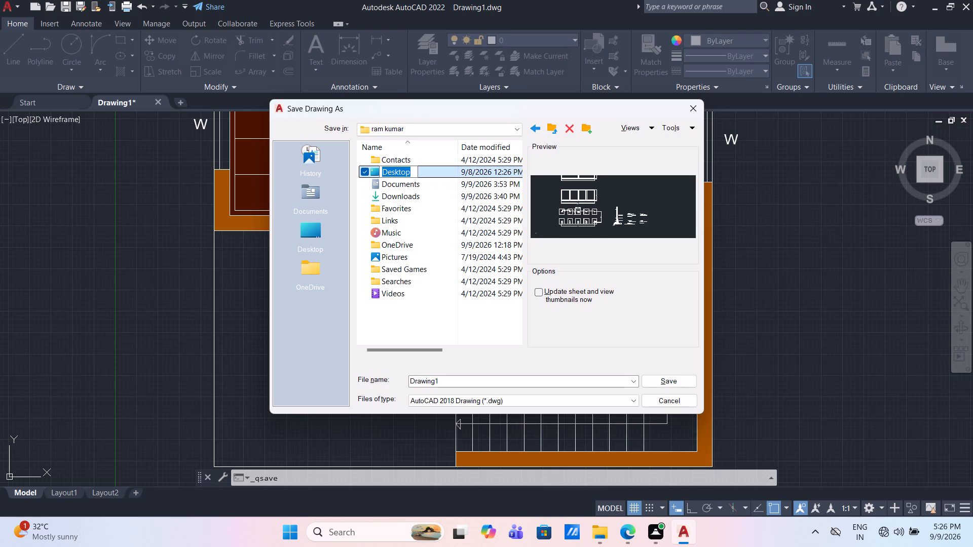
key(Escape)
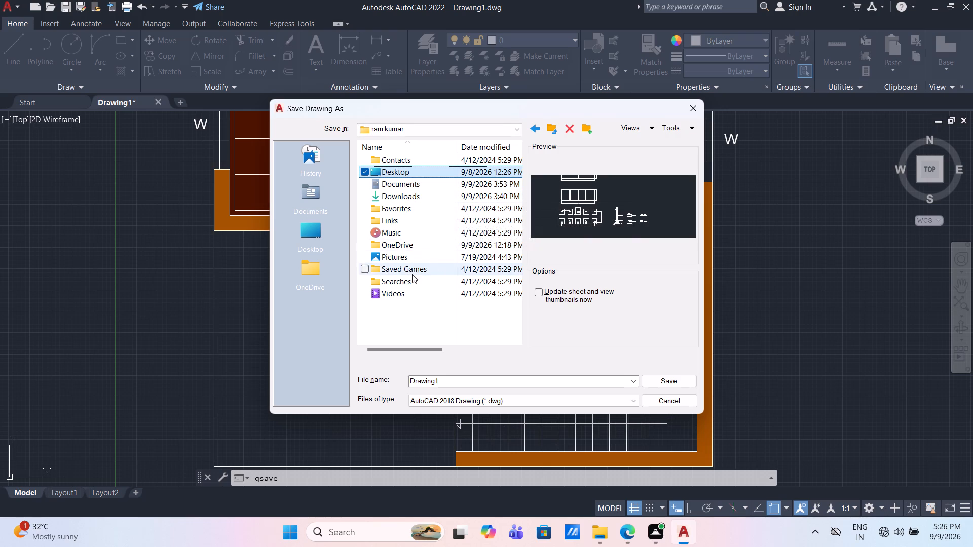
double_click(413, 174)
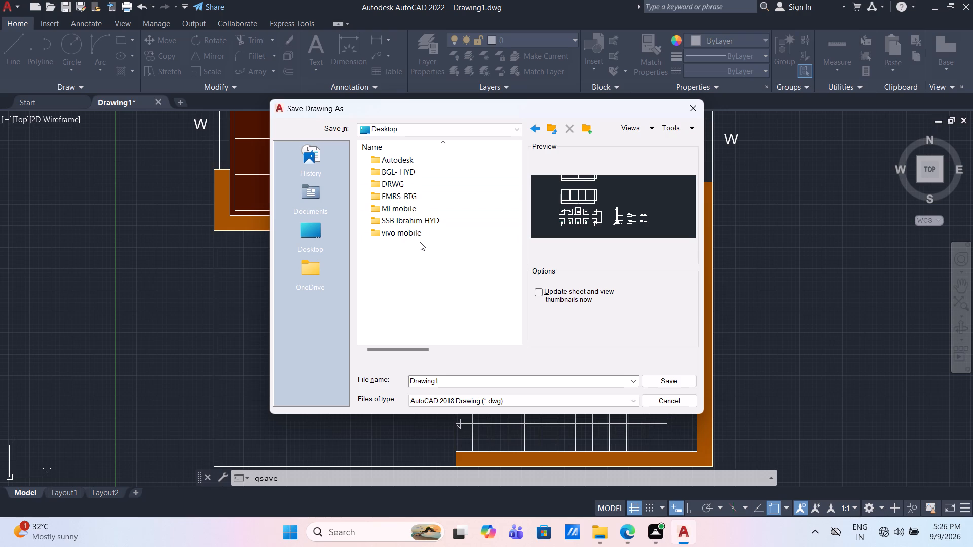
double_click(399, 185)
scroll(420, 189, down, 1)
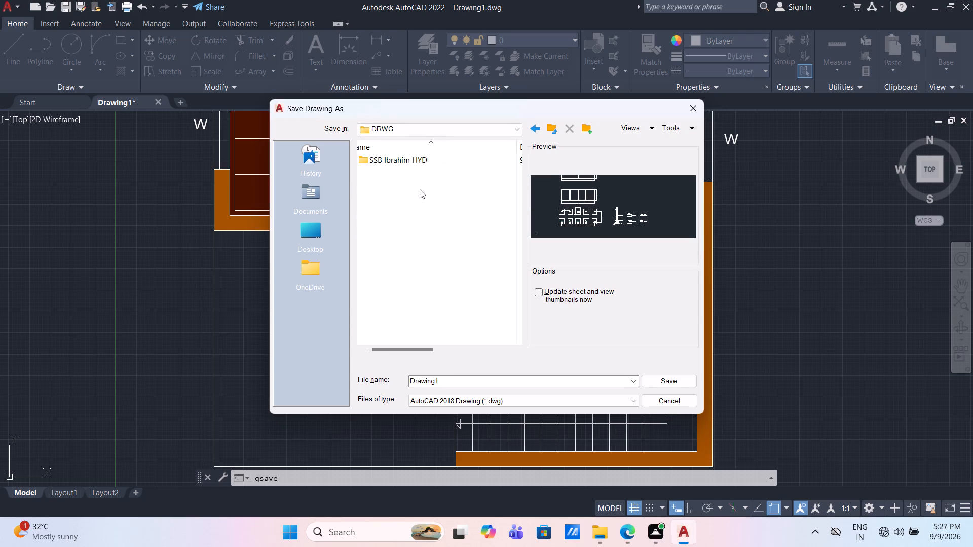
scroll(419, 196, down, 1)
scroll(419, 196, up, 2)
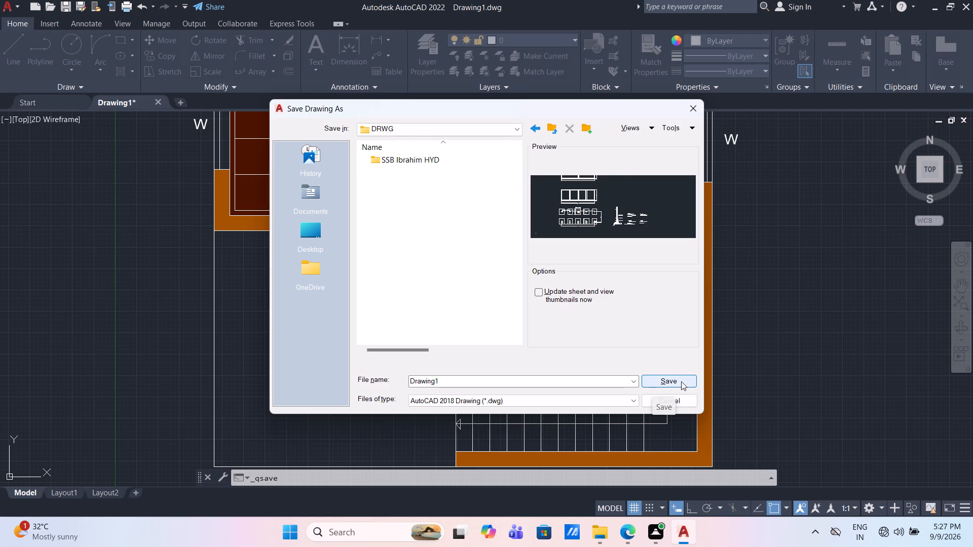
click(680, 380)
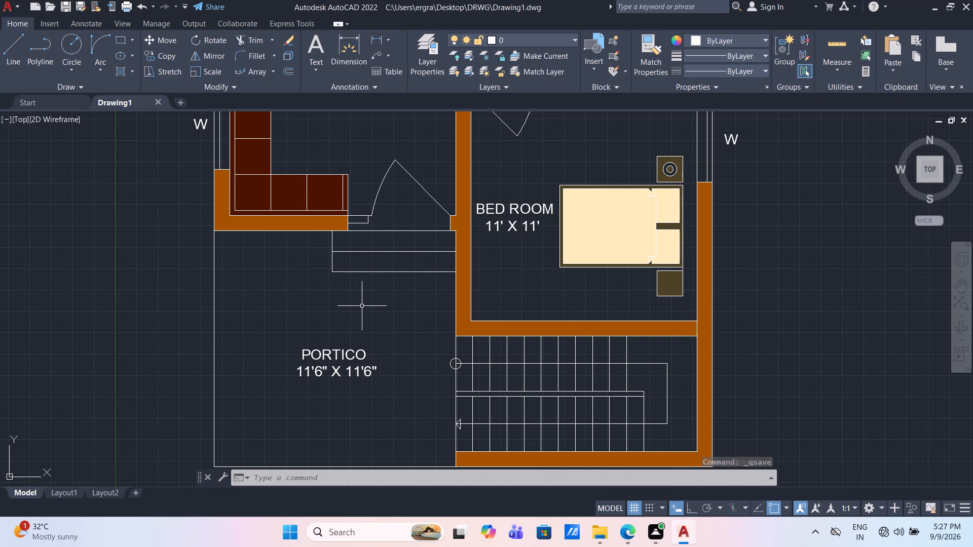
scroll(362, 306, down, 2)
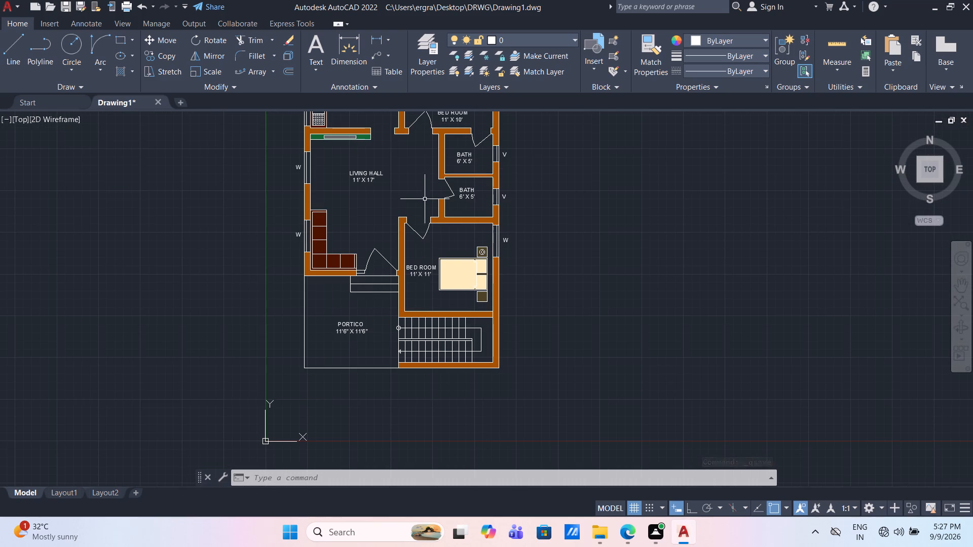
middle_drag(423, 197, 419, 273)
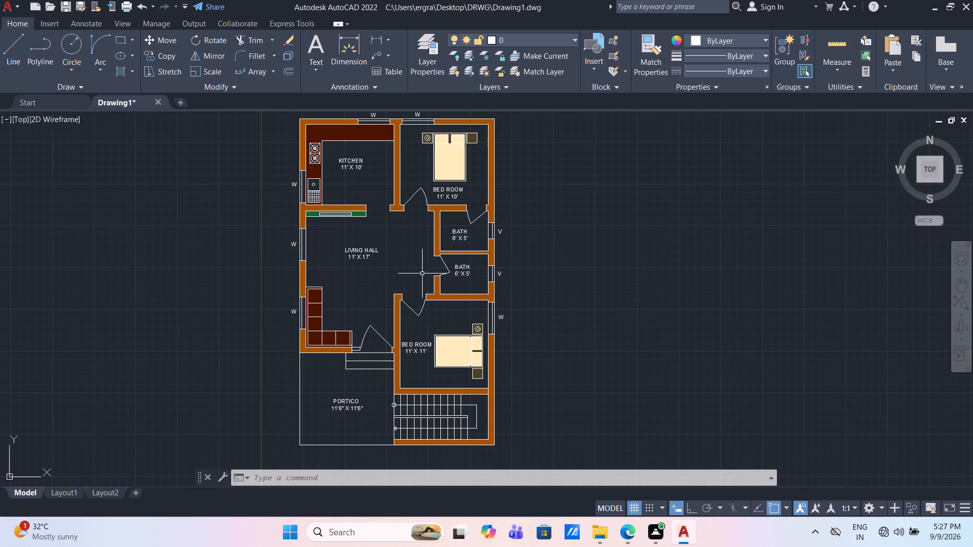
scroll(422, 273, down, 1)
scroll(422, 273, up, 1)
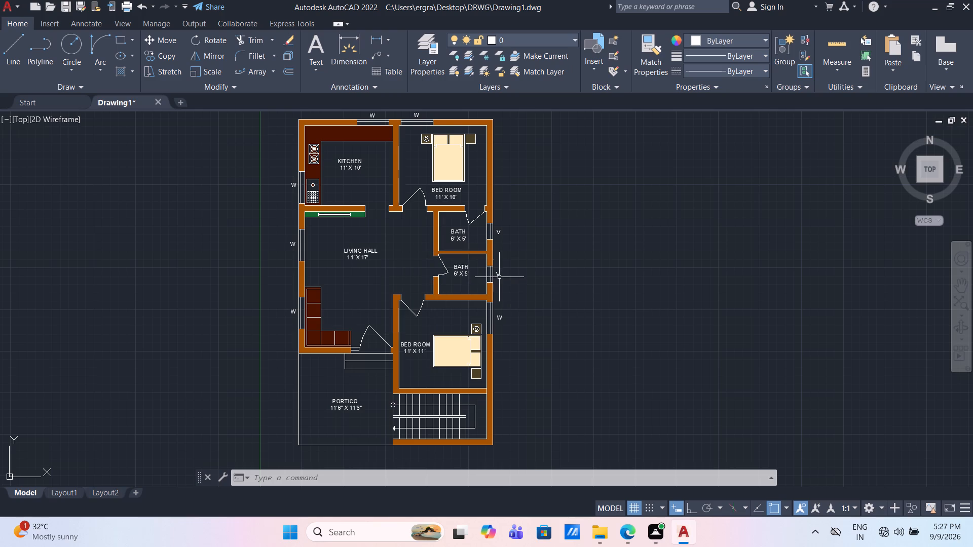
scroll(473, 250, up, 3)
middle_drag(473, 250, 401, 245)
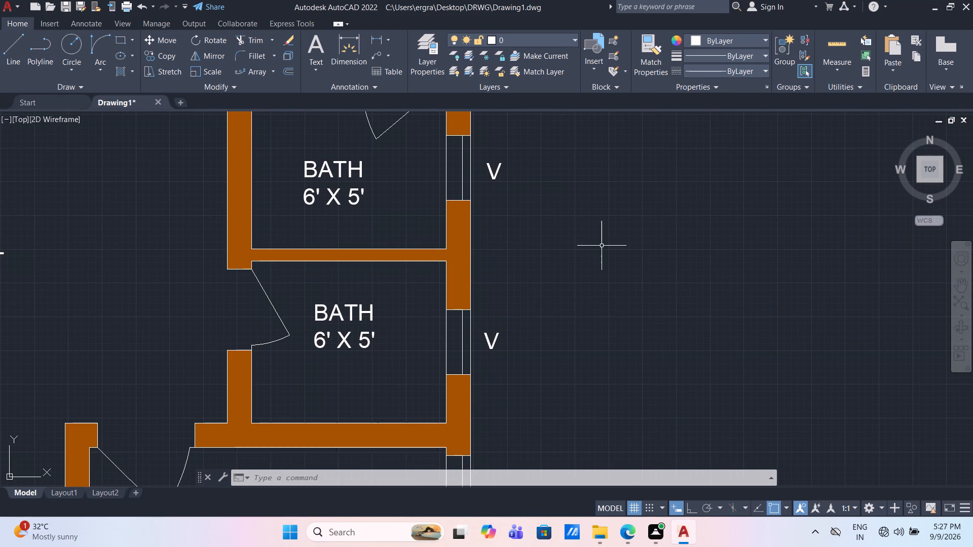
Draw a circle of 3" radius in the empty area outside the house, east of the two bathrooms.
middle_drag(600, 246, 414, 253)
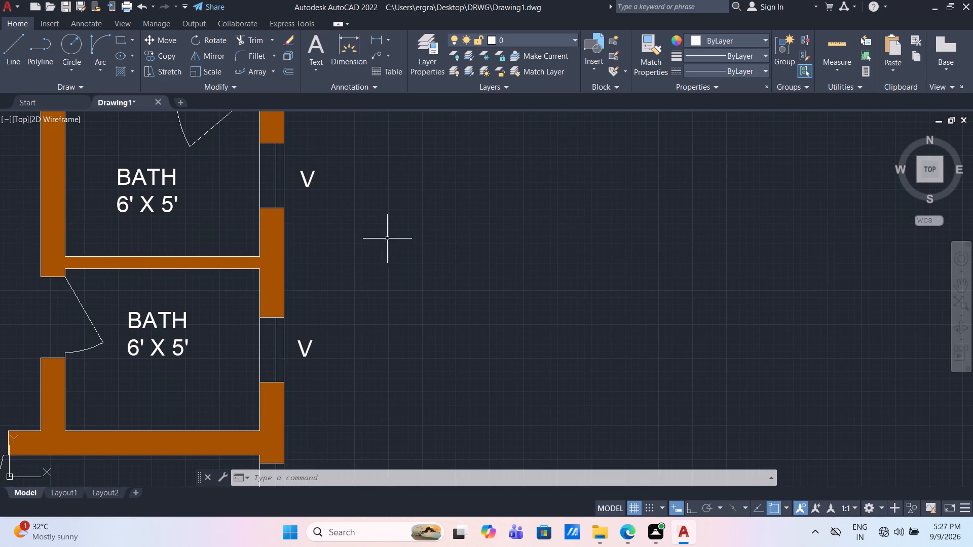
click(80, 48)
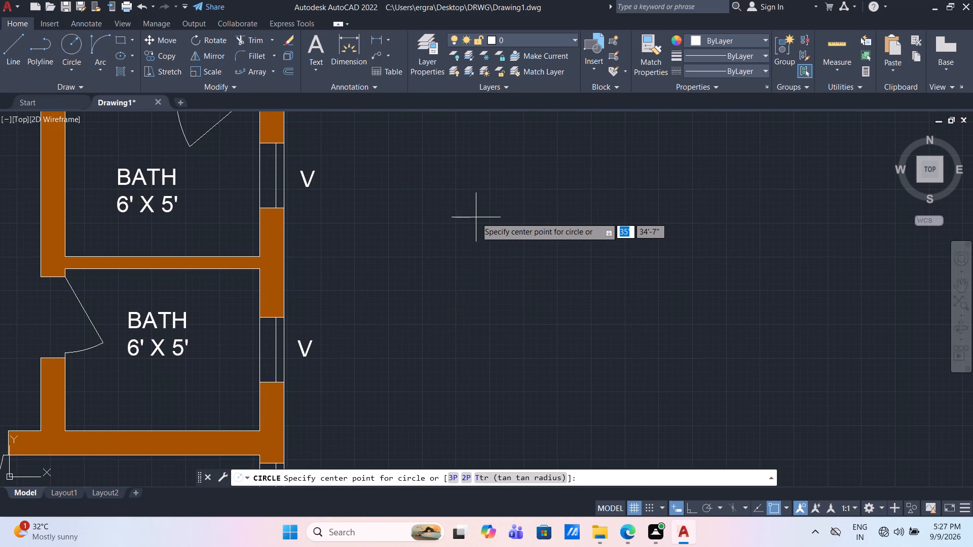
click(476, 217)
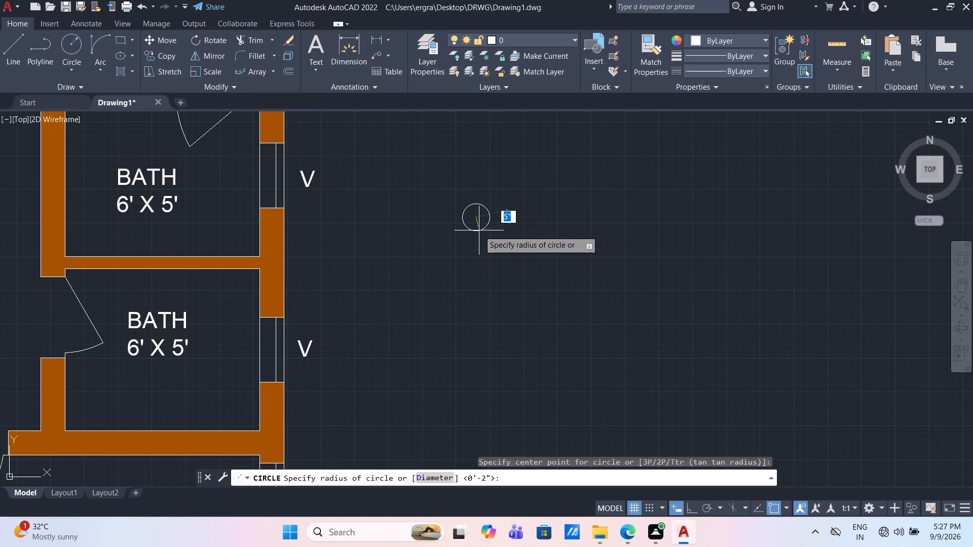
text(3")
key(Return)
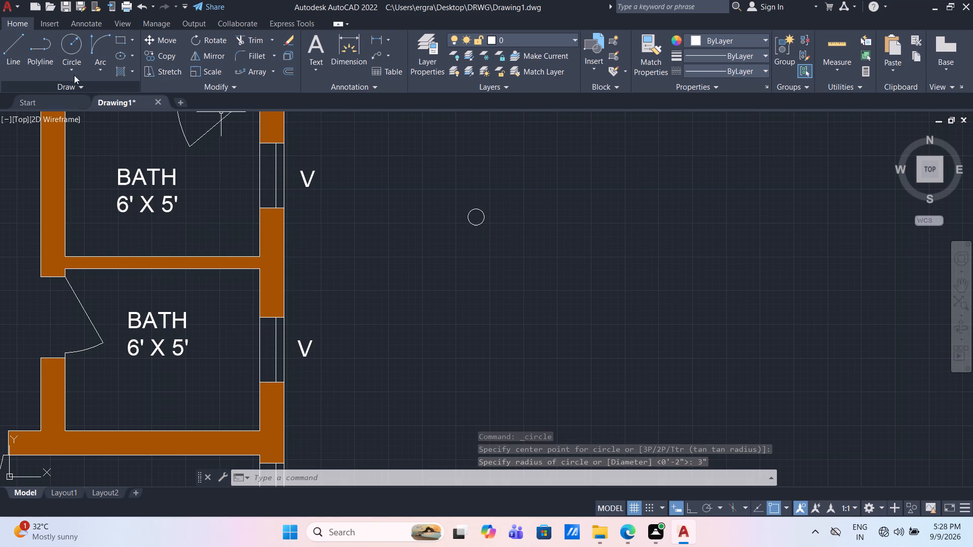
Draw a 1' horizontal line eastward from the circle's center with Ortho mode on.
click(20, 50)
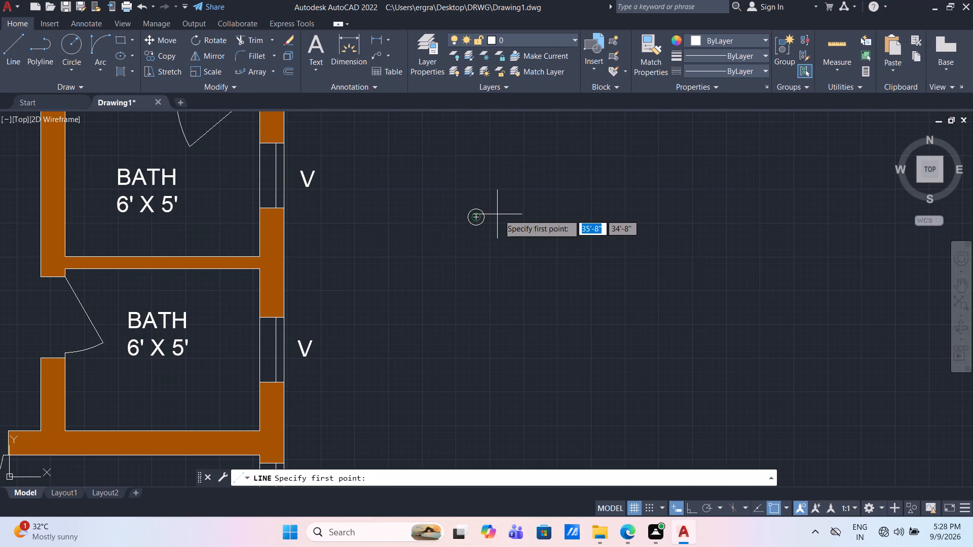
click(476, 215)
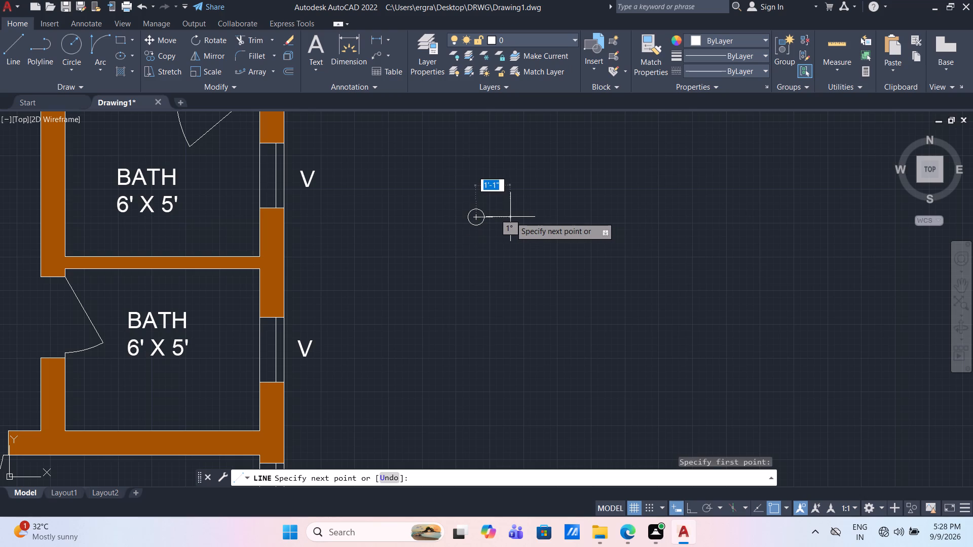
text(1')
key(Return)
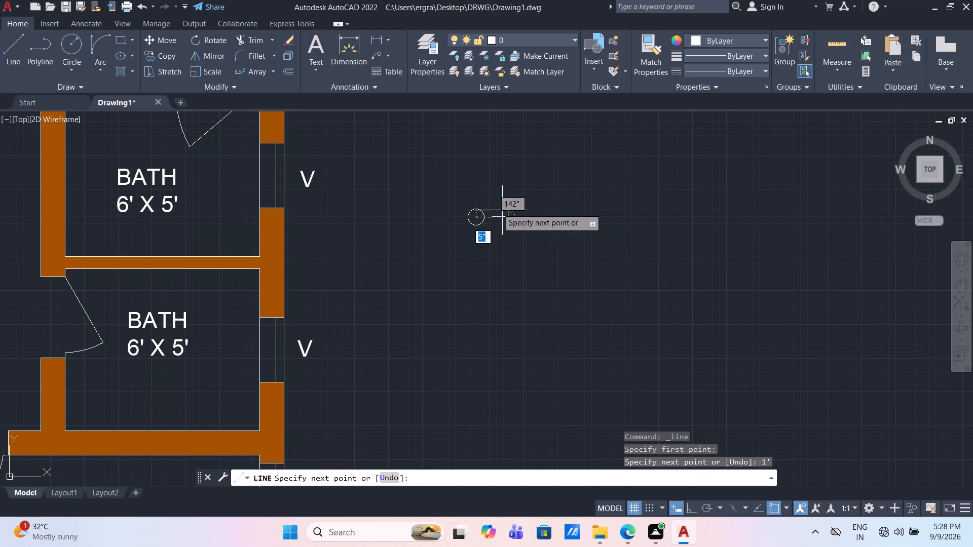
key(ctrl+z)
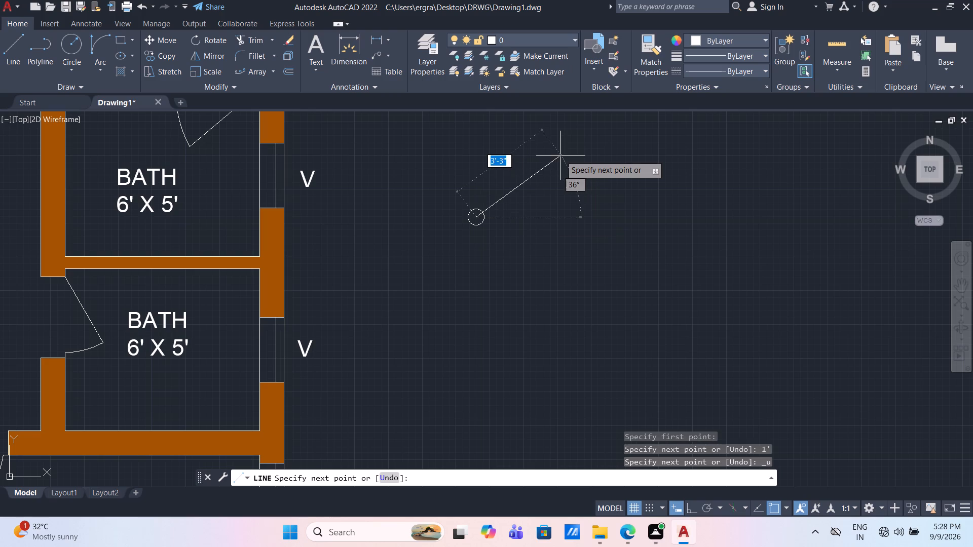
click(688, 509)
text(1')
key(Return)
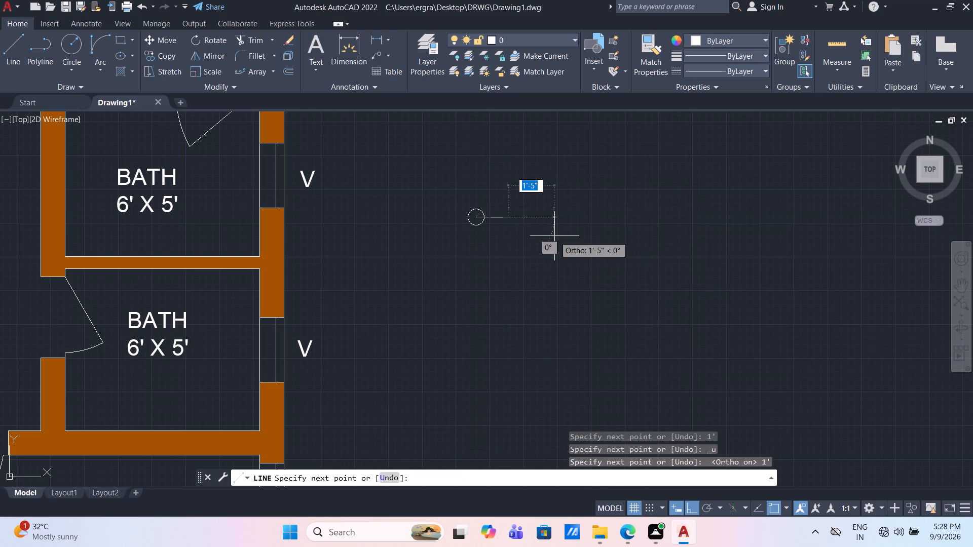
key(Return)
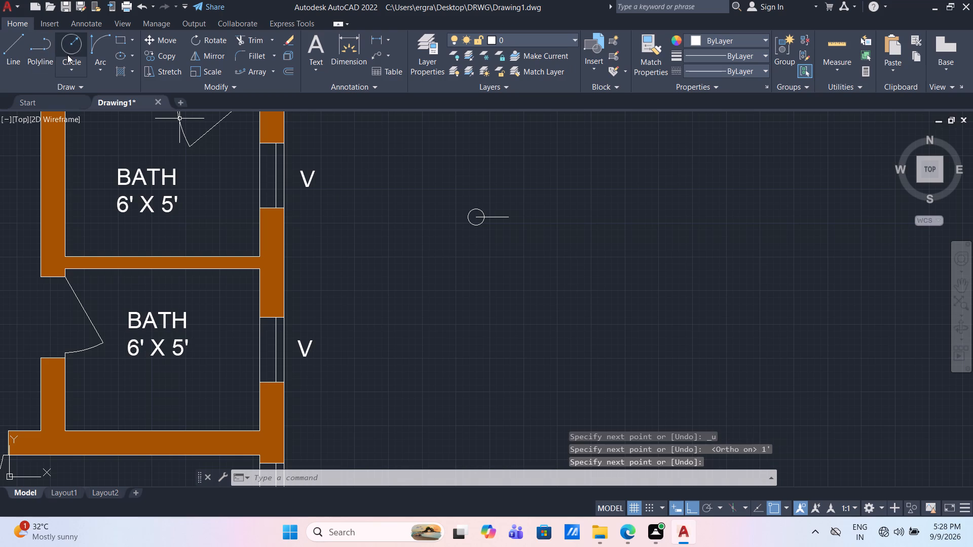
Draw a second circle of 3" radius centered on the free end of the 1' line.
click(67, 55)
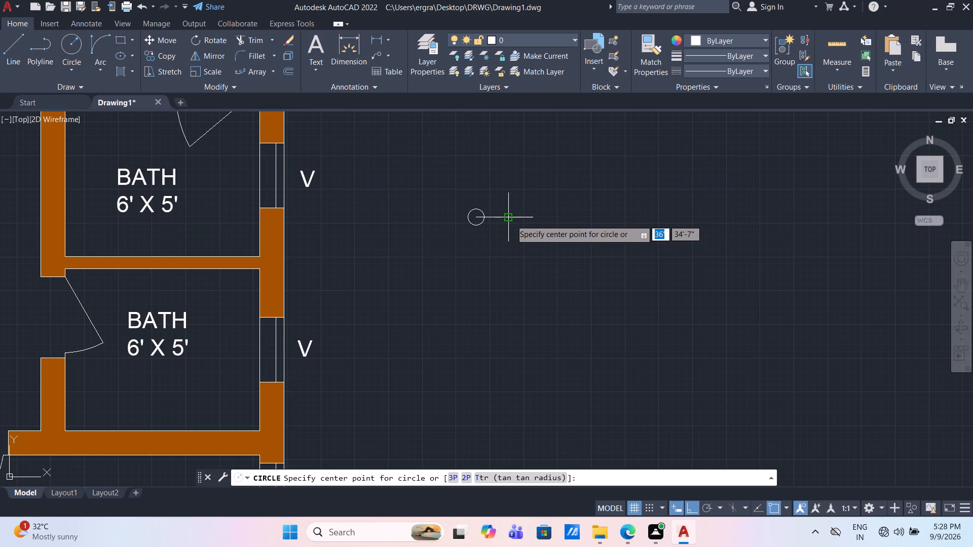
click(510, 219)
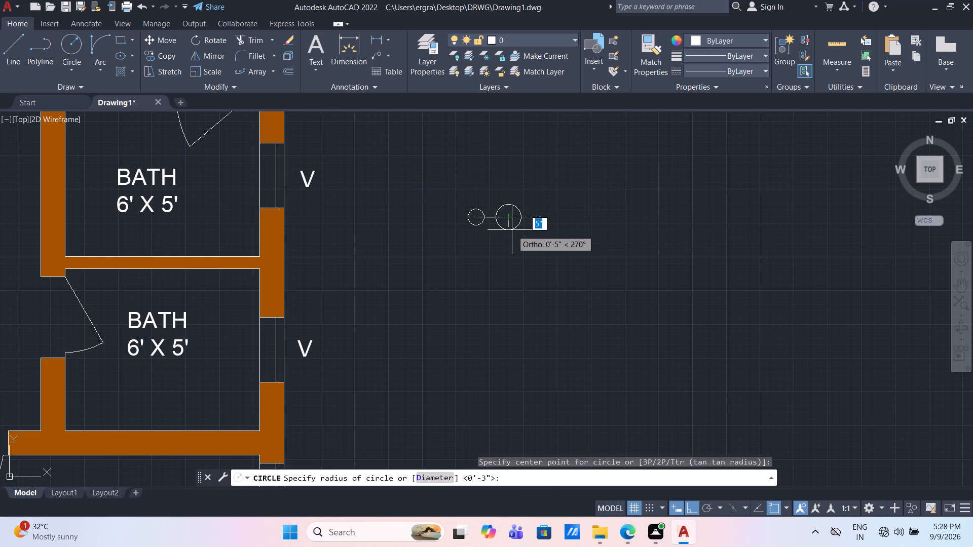
key(3)
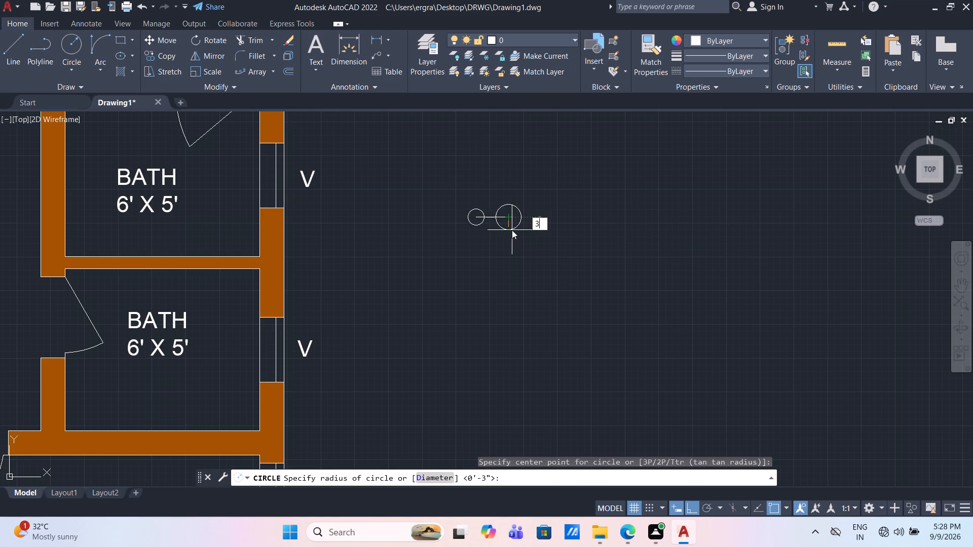
key(shift+quotedbl)
key(Return)
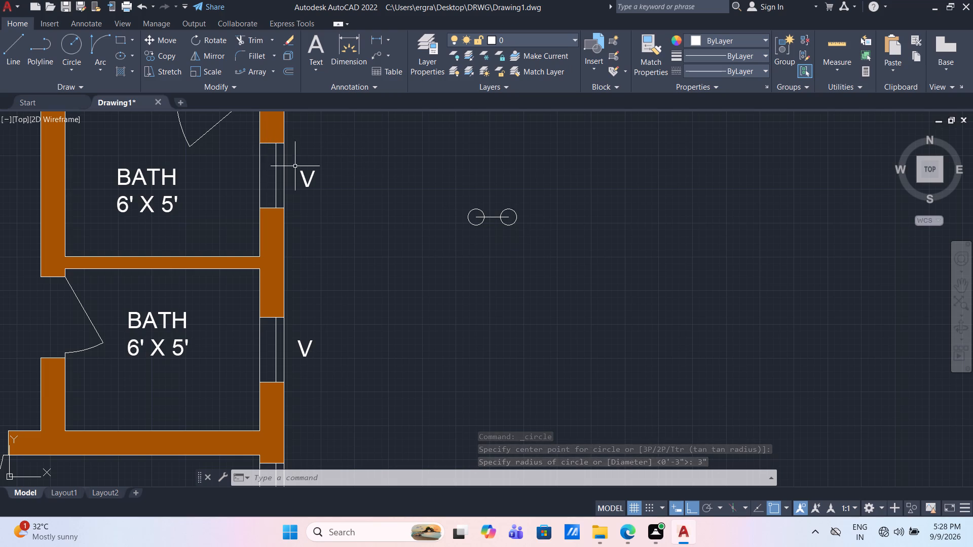
Move the connecting line from the circles' centers down to their bottom quadrant points.
scroll(495, 228, up, 2)
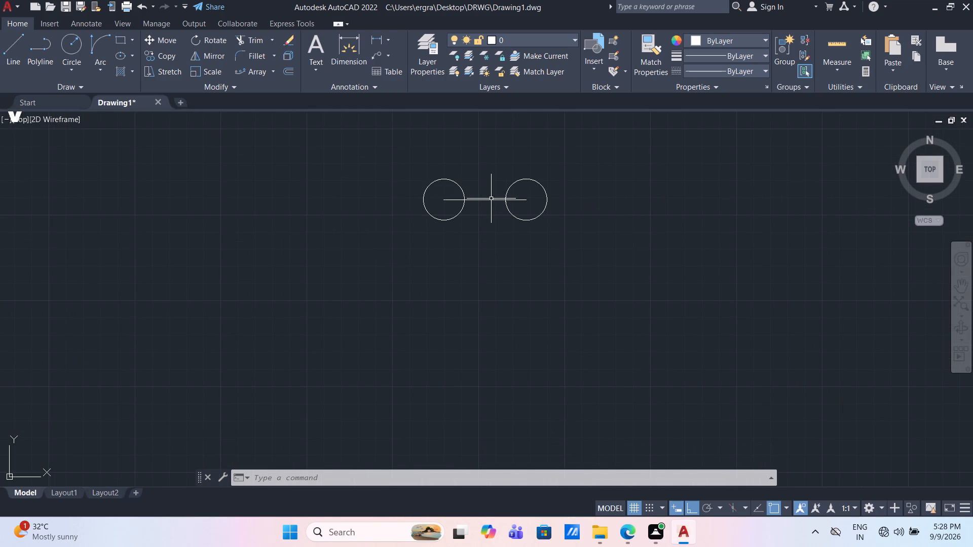
click(491, 201)
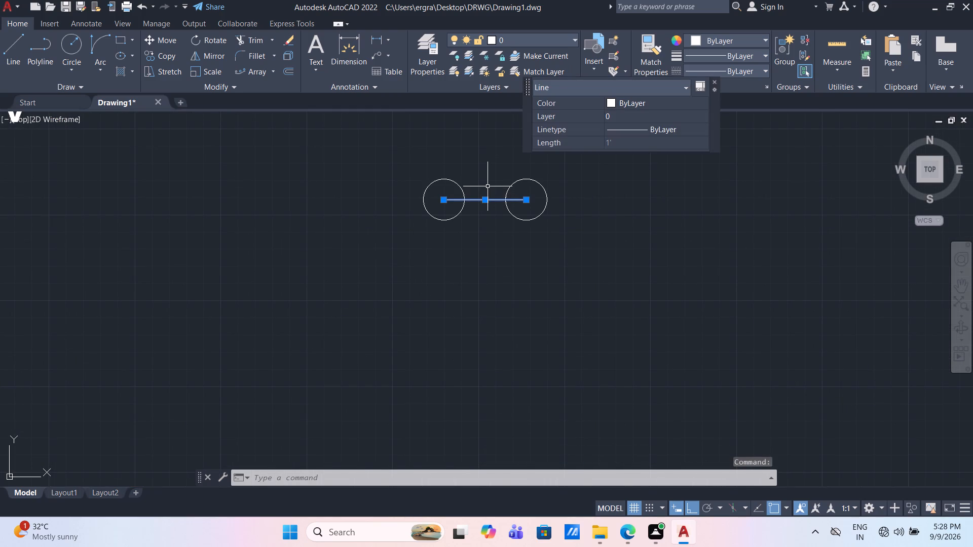
key(m)
key(Return)
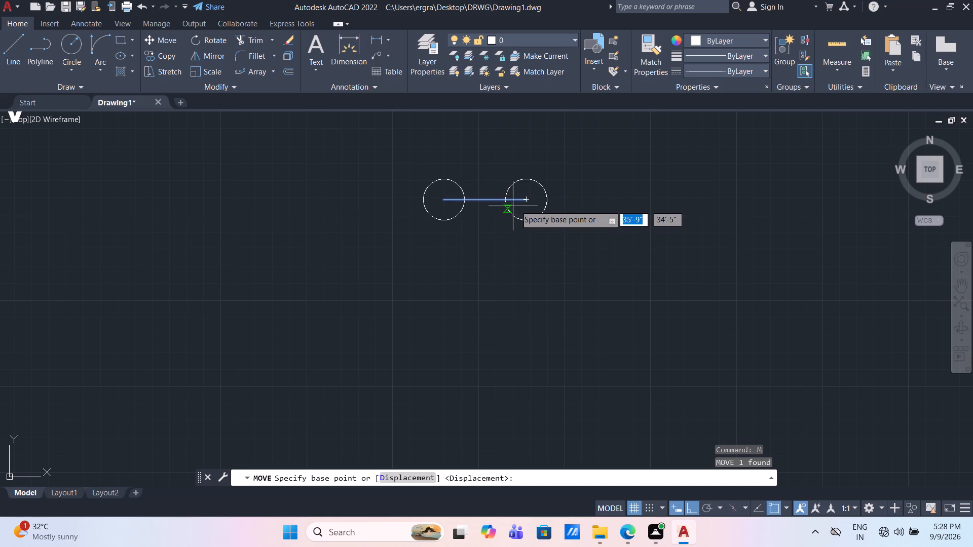
click(525, 201)
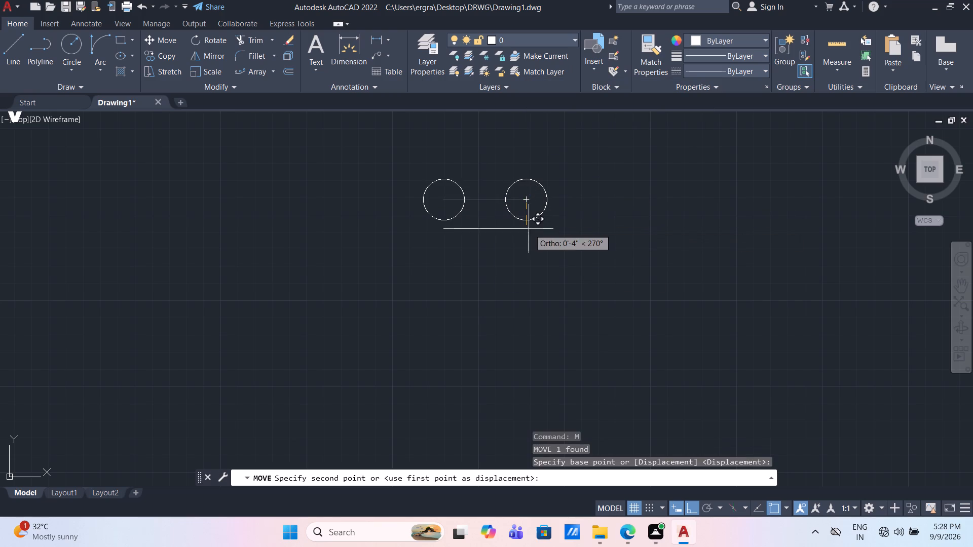
click(527, 221)
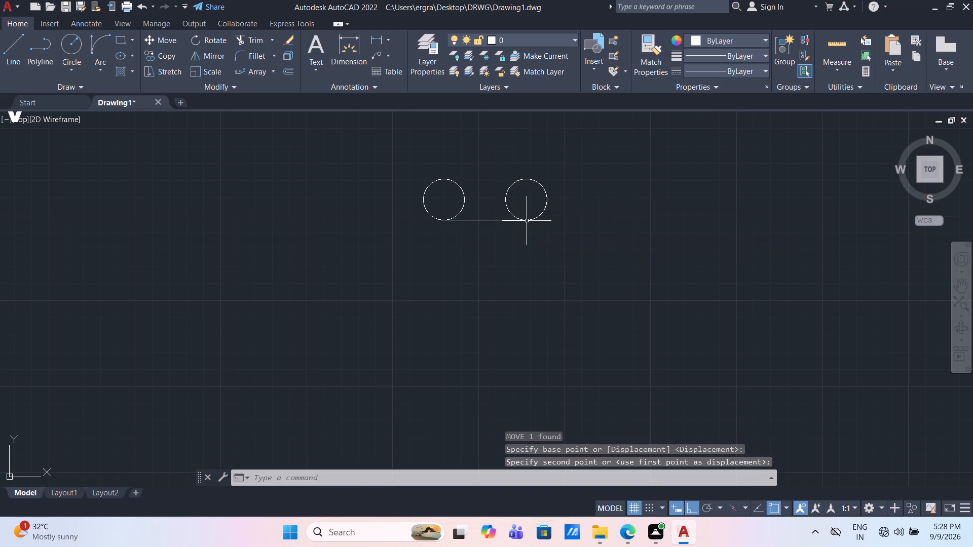
key(Escape)
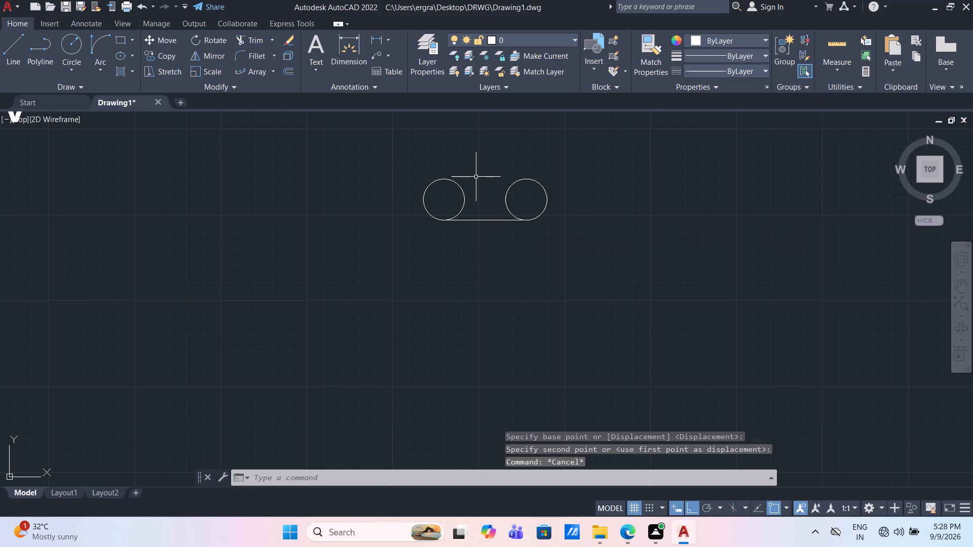
Draw a start-end-direction arc from the west circle's top to the east circle's top with a 30° tangent direction.
click(95, 44)
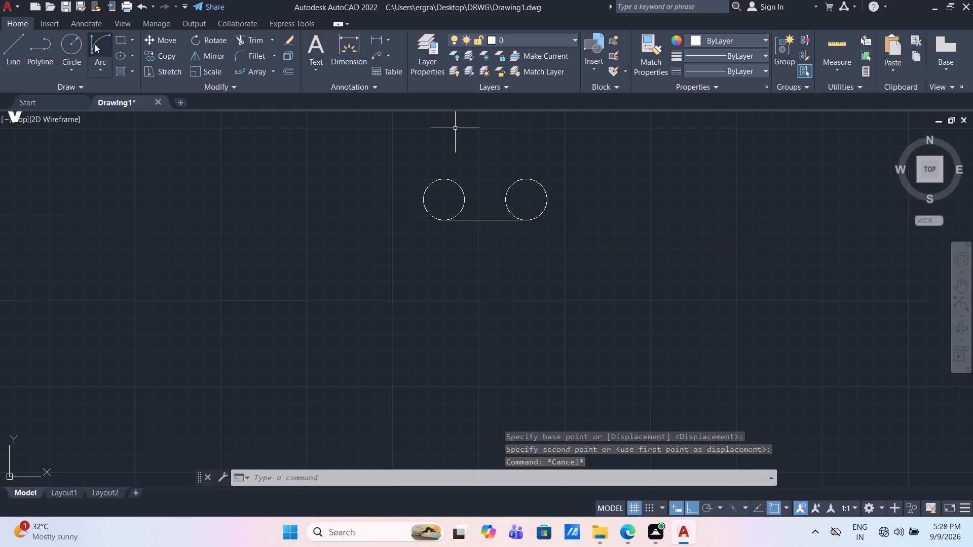
click(444, 180)
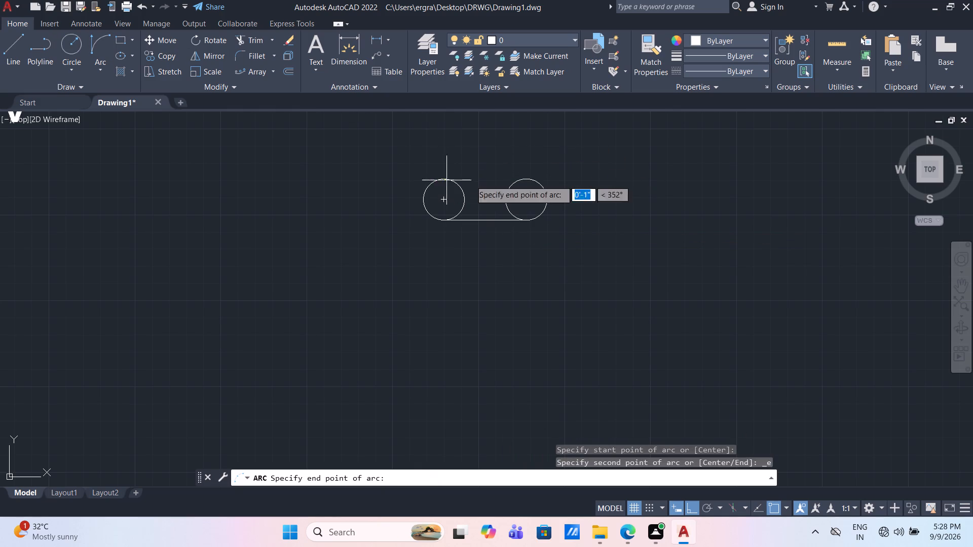
click(528, 180)
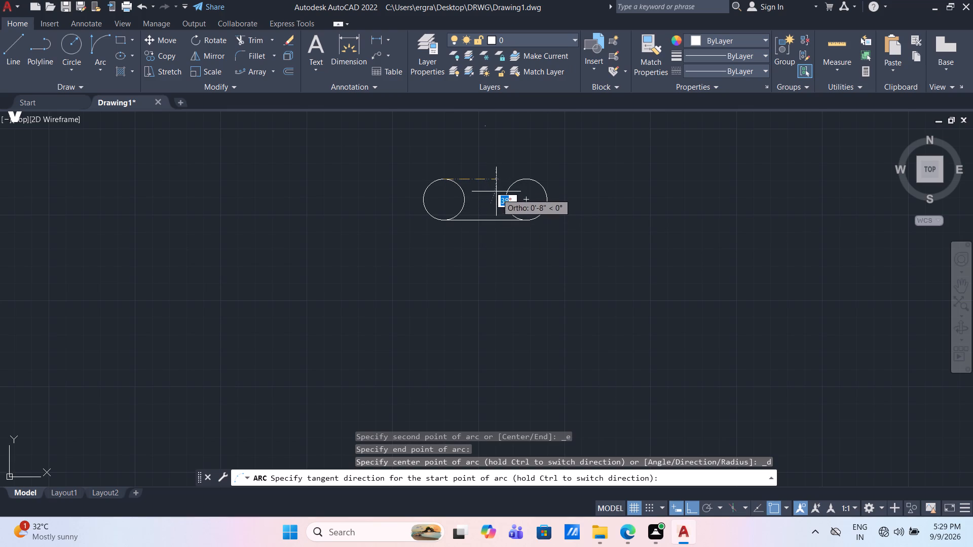
scroll(498, 210, up, 2)
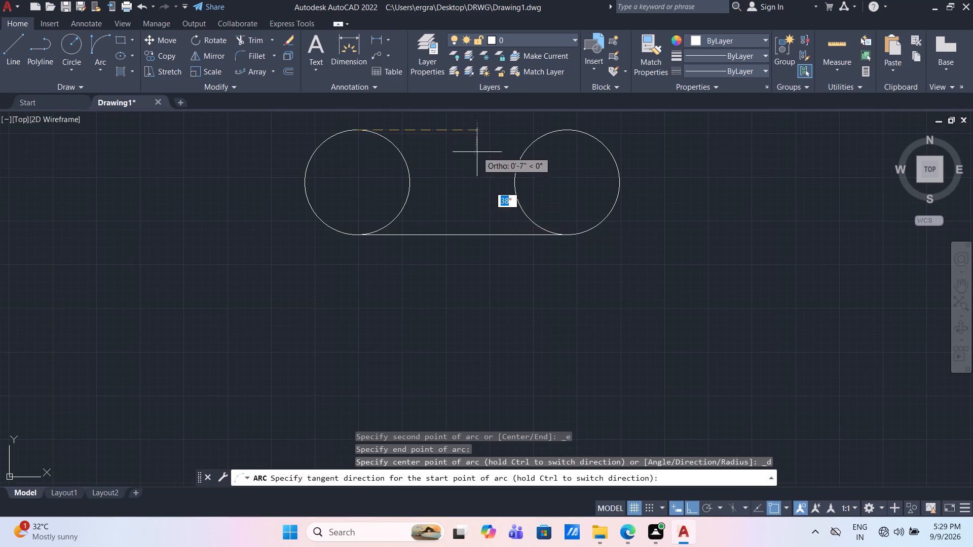
click(567, 128)
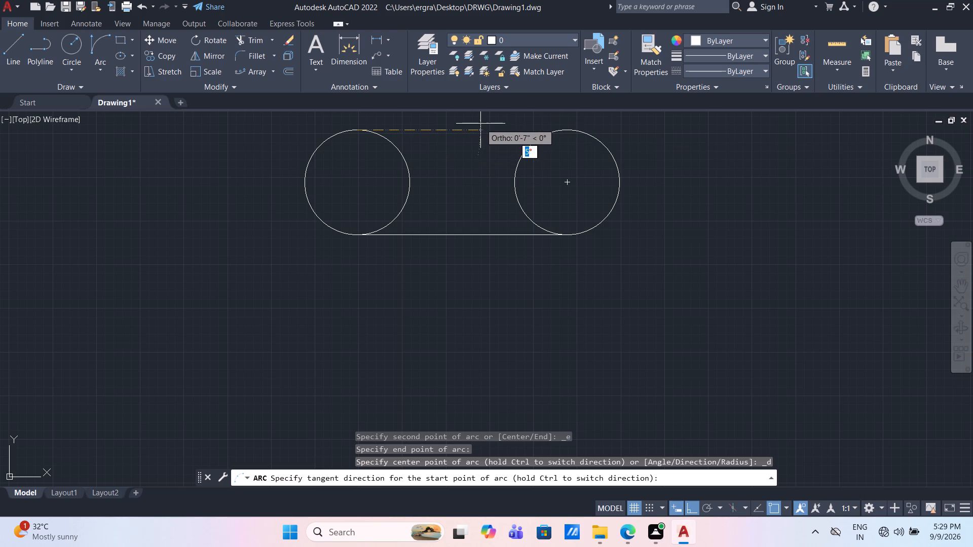
scroll(478, 160, down, 2)
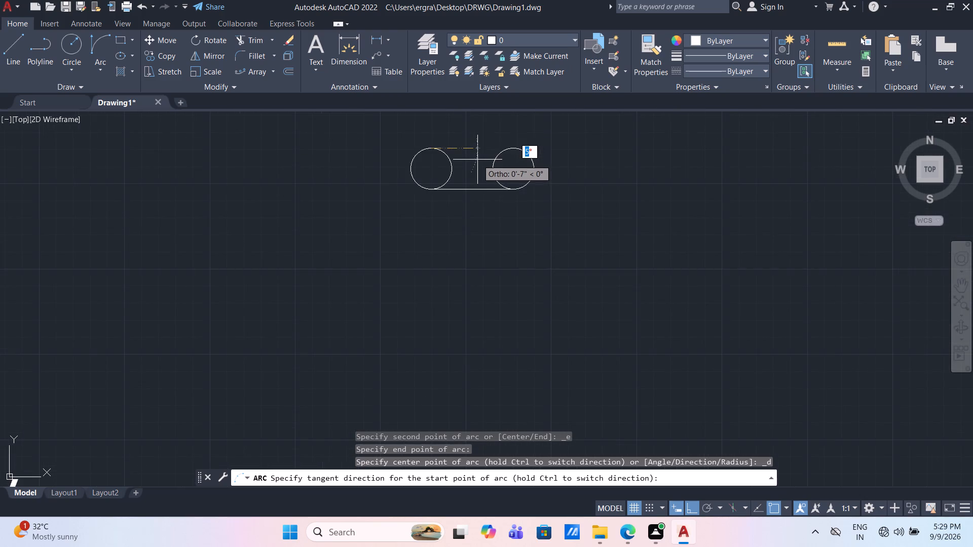
scroll(477, 154, up, 1)
middle_drag(477, 153, 467, 213)
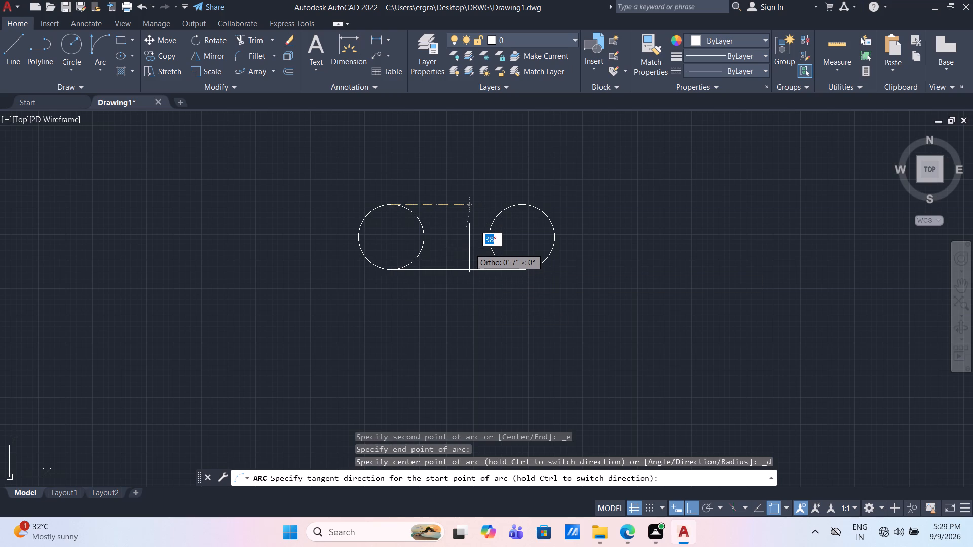
text(30)
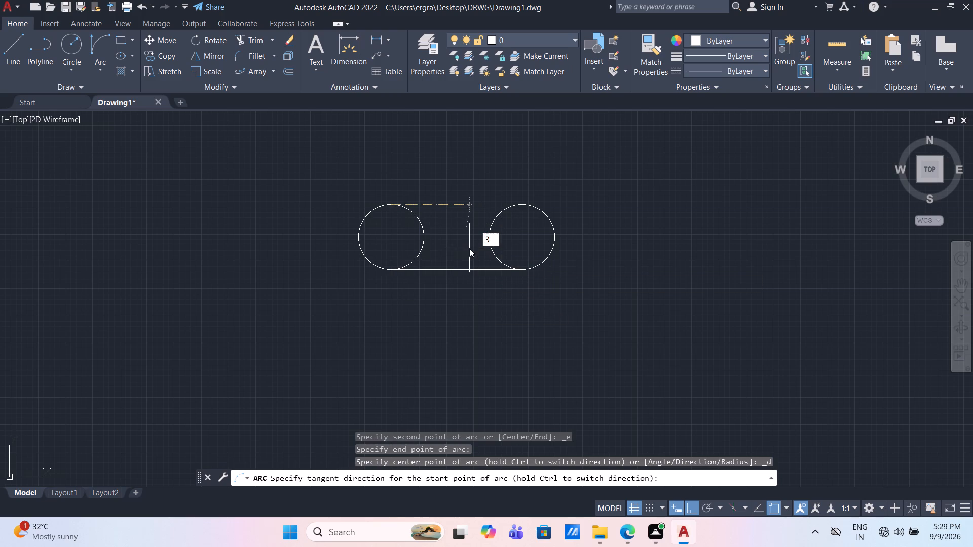
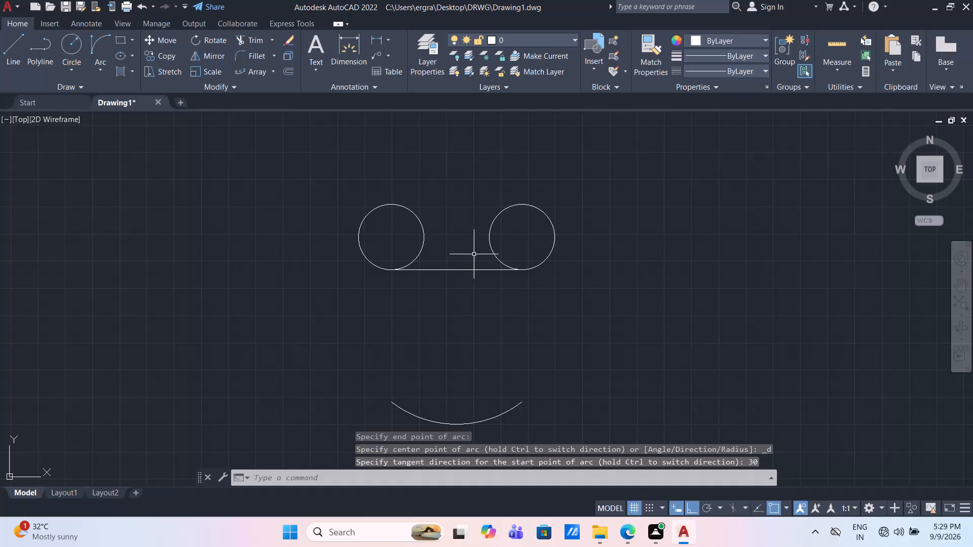
Delete the arc lying below the two circles.
drag(524, 427, 509, 414)
click(475, 392)
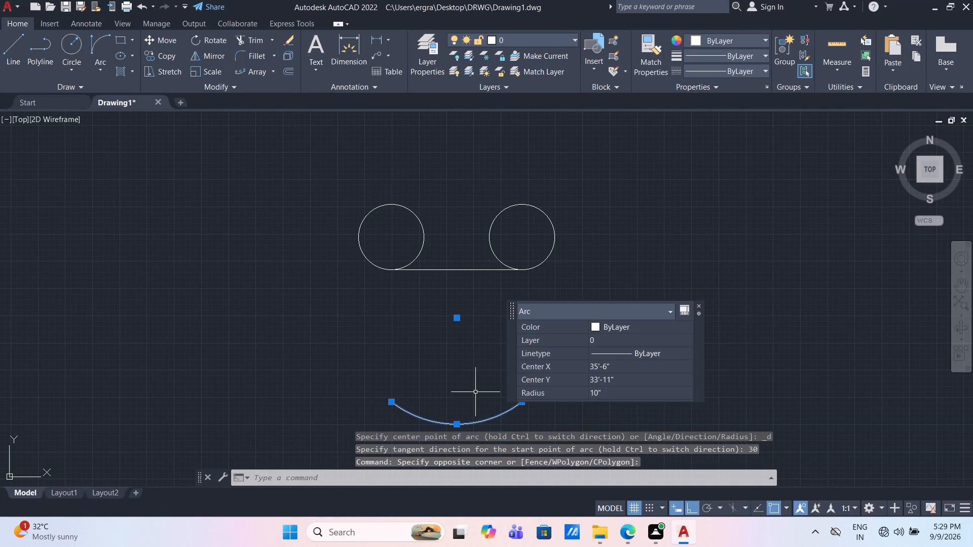
key(Delete)
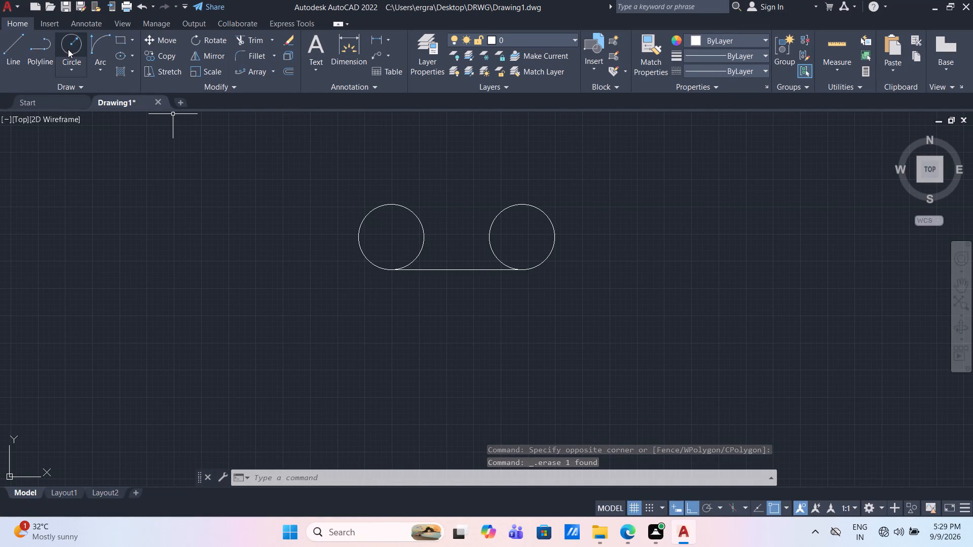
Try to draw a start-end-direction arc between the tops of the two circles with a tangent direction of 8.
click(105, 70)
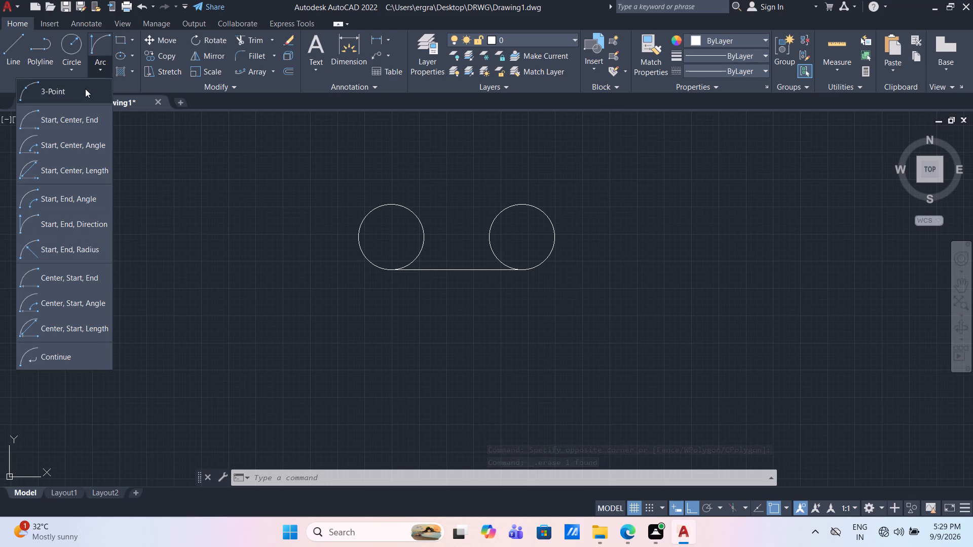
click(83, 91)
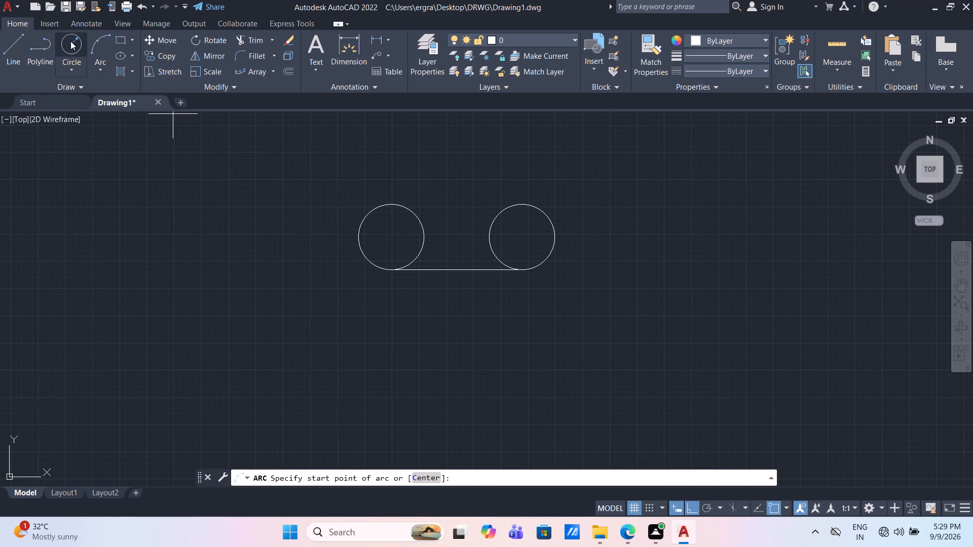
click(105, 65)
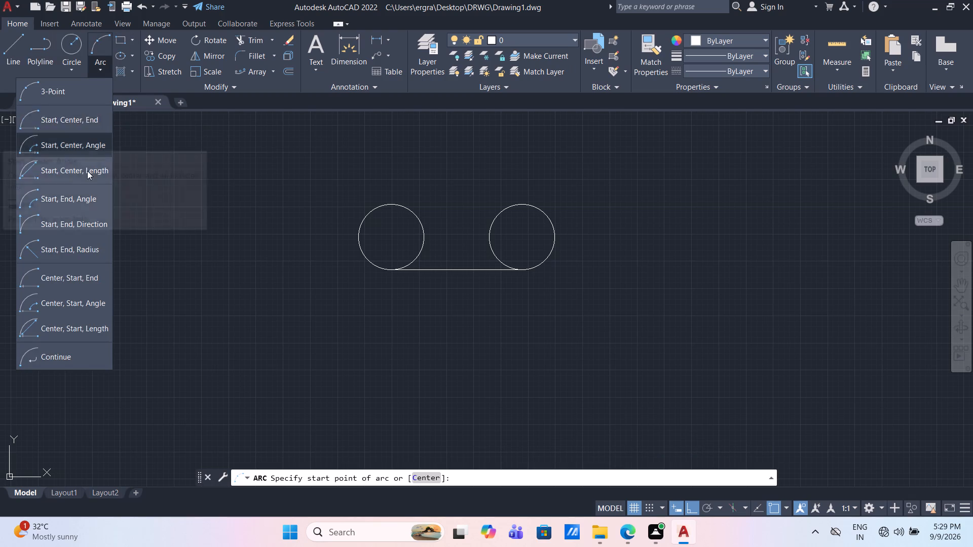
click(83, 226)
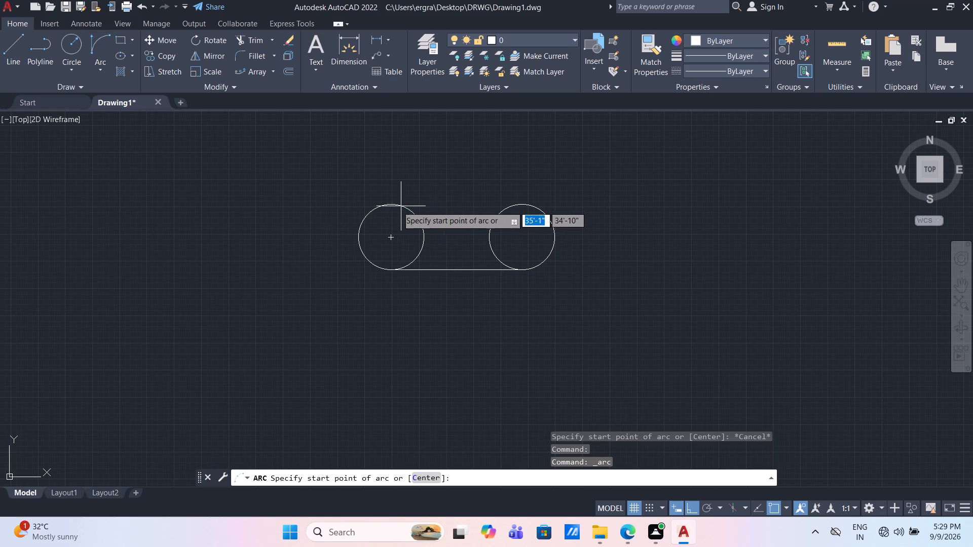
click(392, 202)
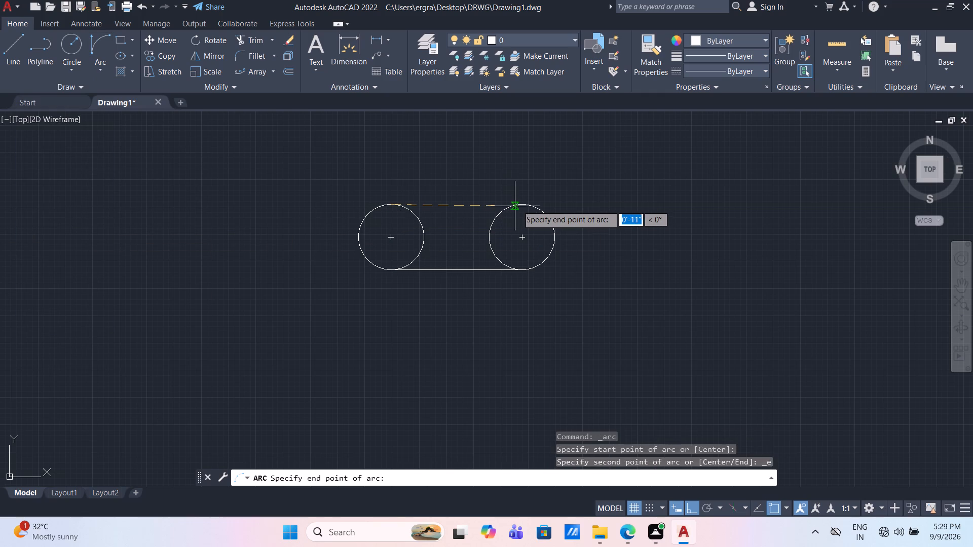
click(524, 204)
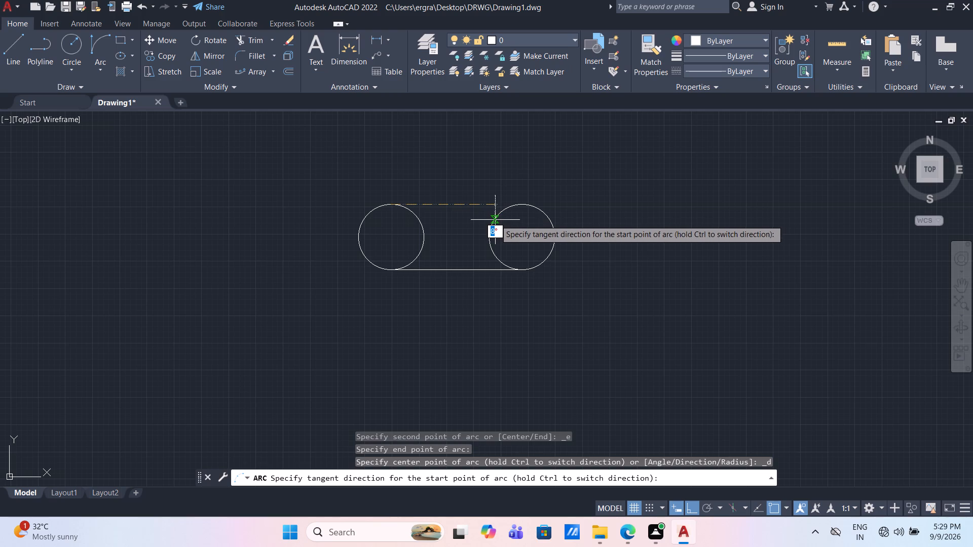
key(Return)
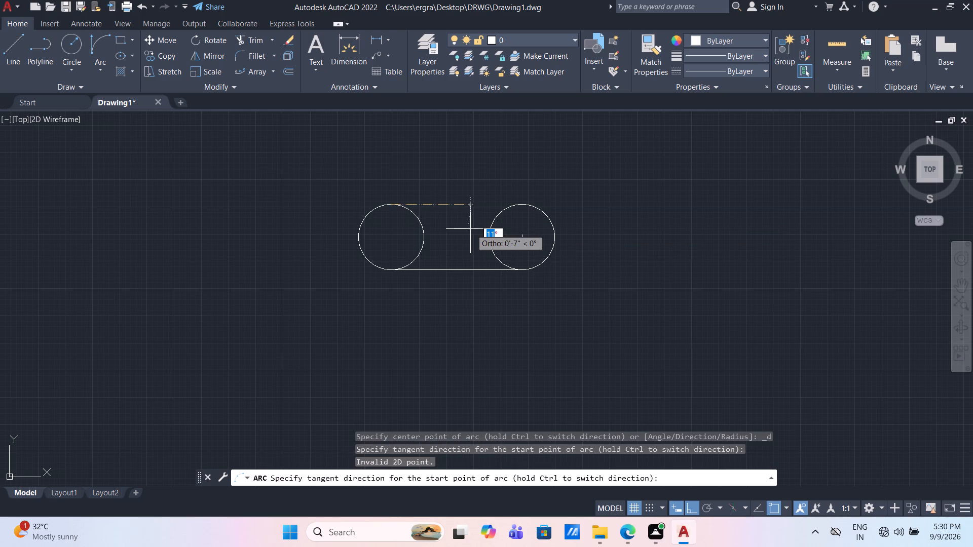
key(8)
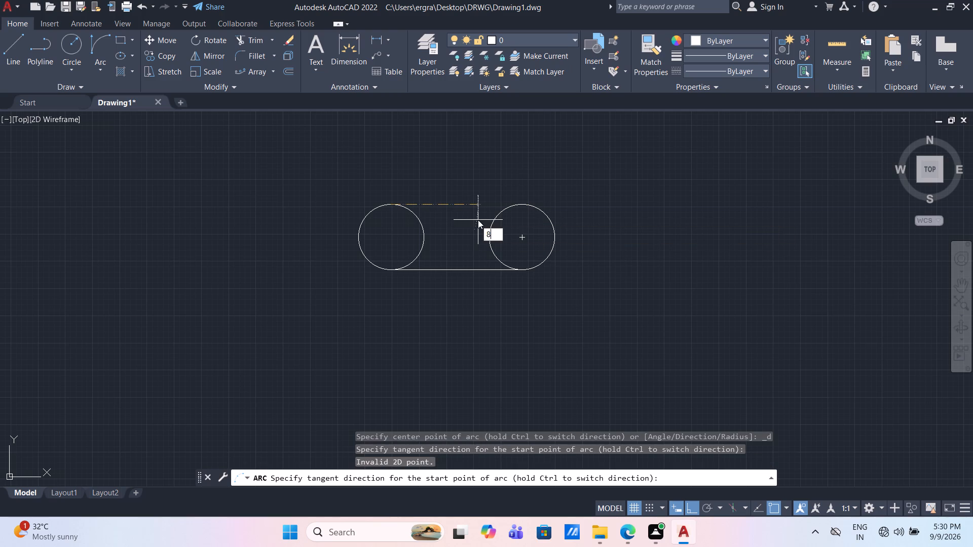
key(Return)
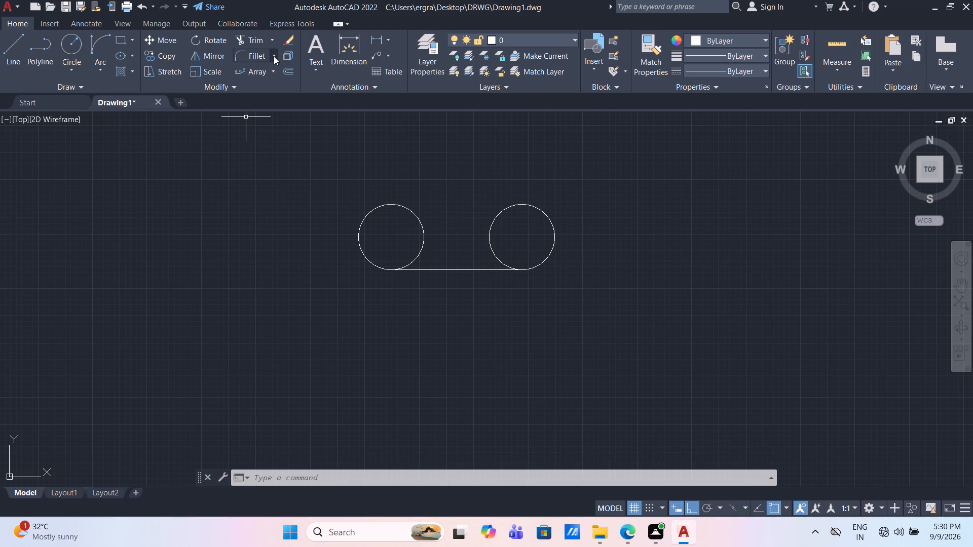
Draw a shallow, slightly sagging start-end-direction arc from the west circle's top to the east circle's top.
click(93, 41)
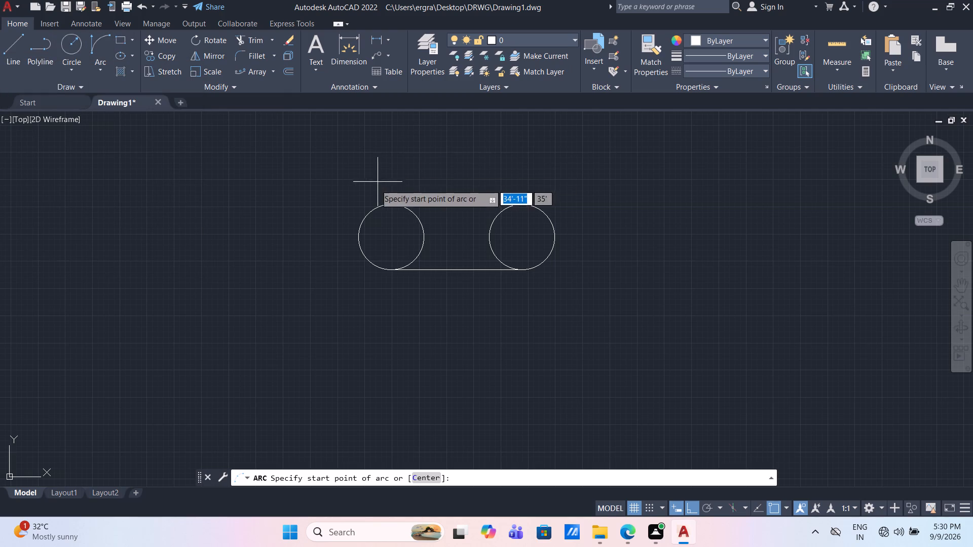
drag(389, 204, 393, 205)
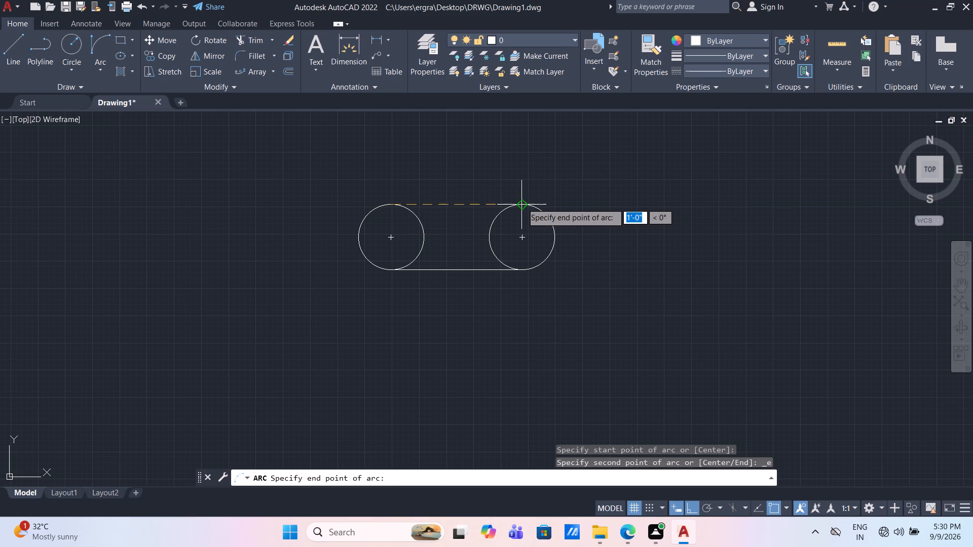
click(521, 203)
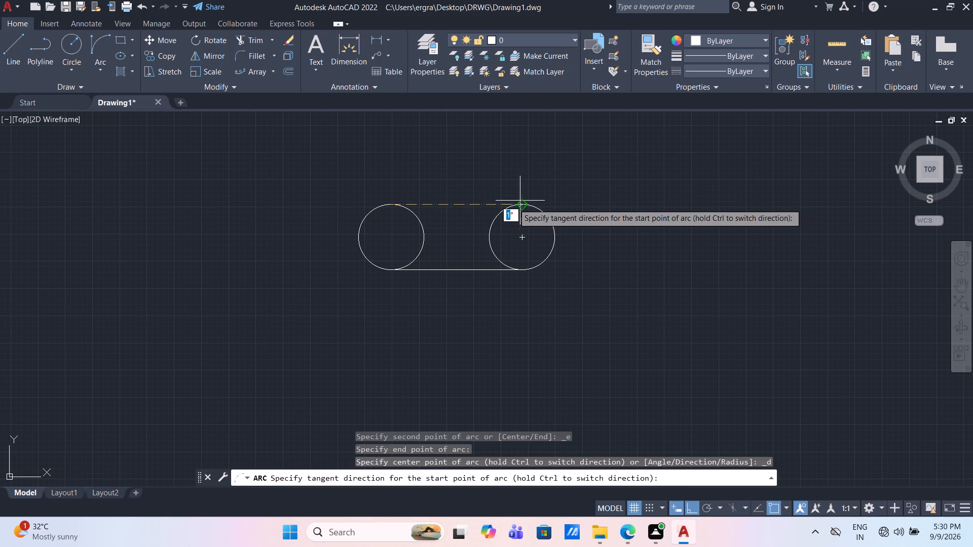
click(520, 206)
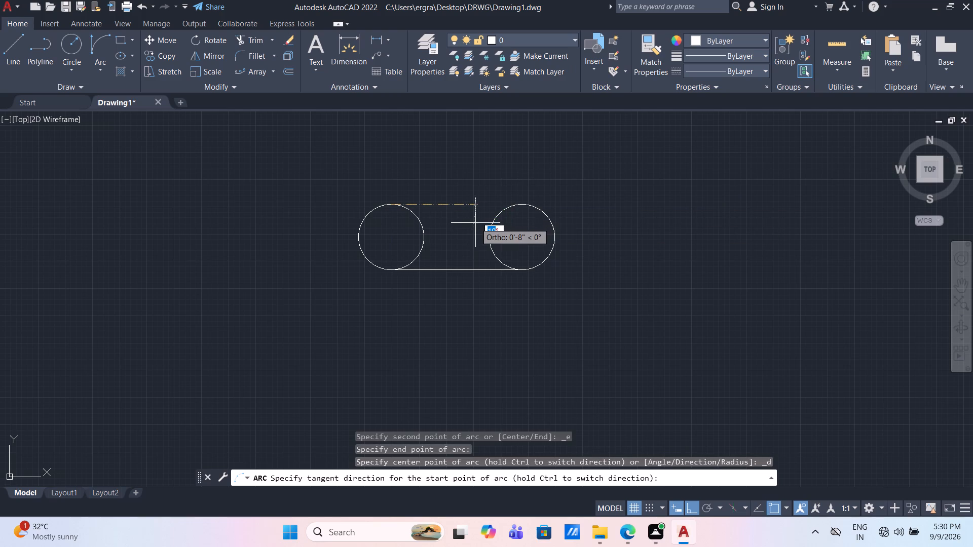
click(497, 211)
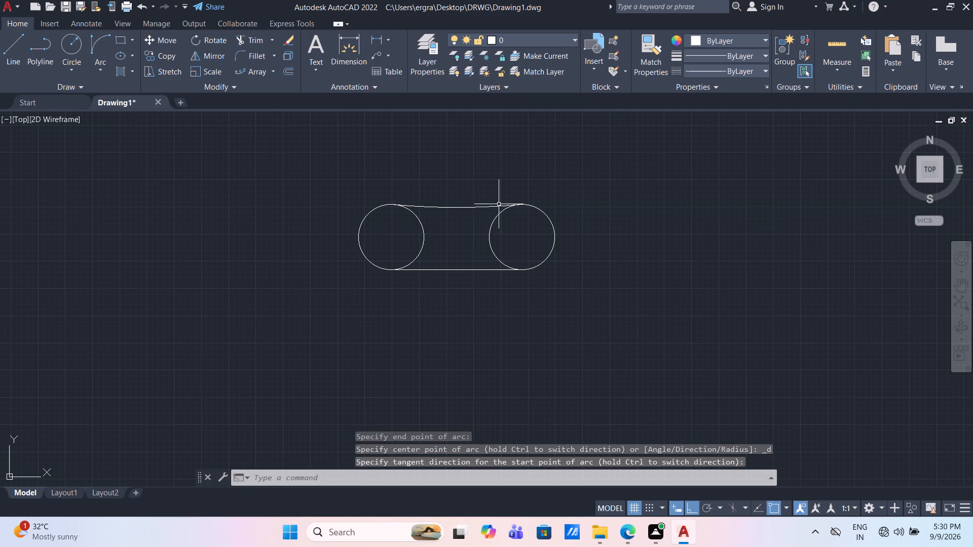
key(Escape)
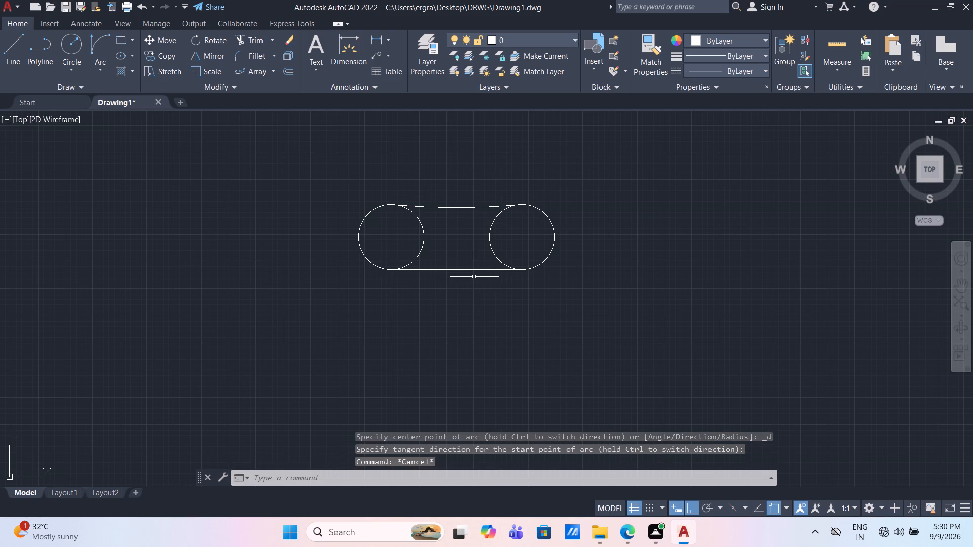
Draw an ellipse centered on the top arc's midpoint with a 9" vertical half-axis and a 4" horizontal half-axis.
middle_drag(471, 263, 446, 319)
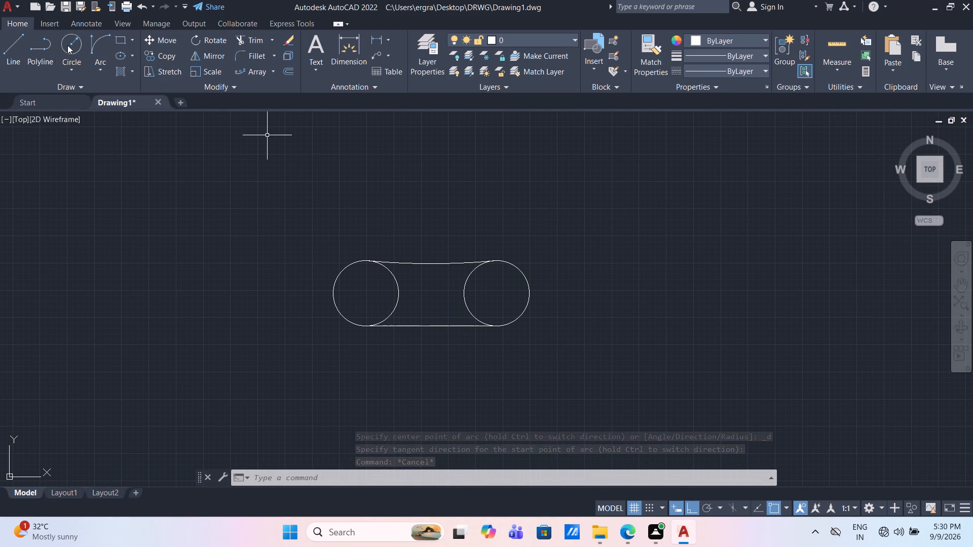
click(132, 54)
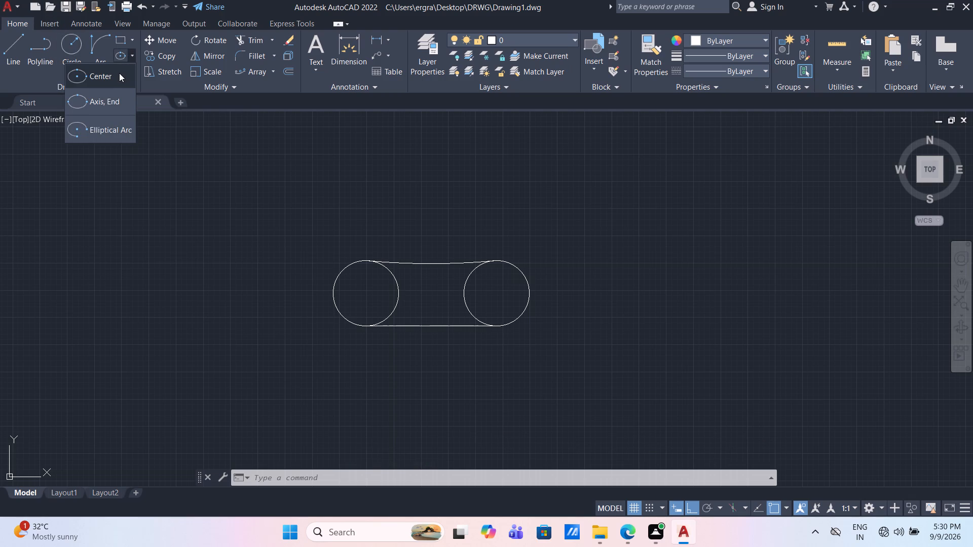
click(119, 73)
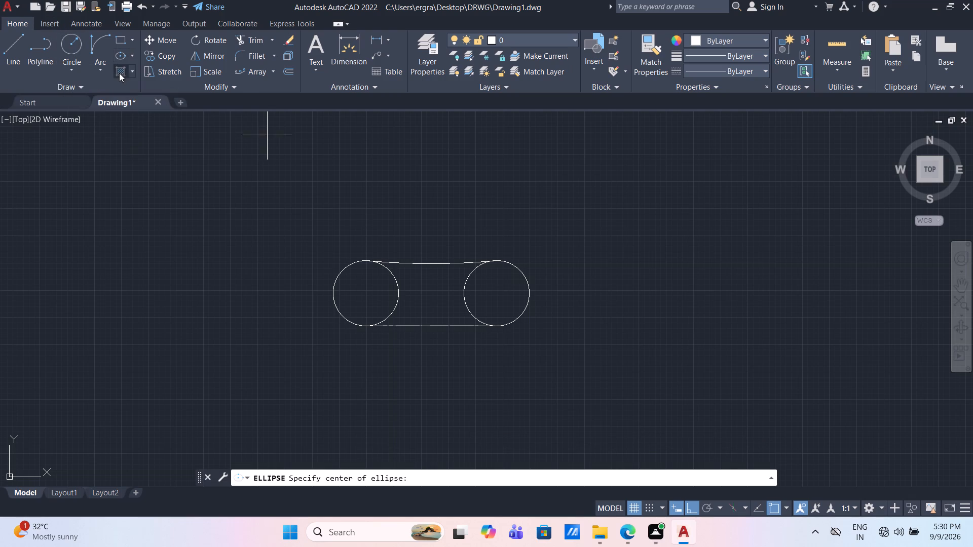
click(432, 264)
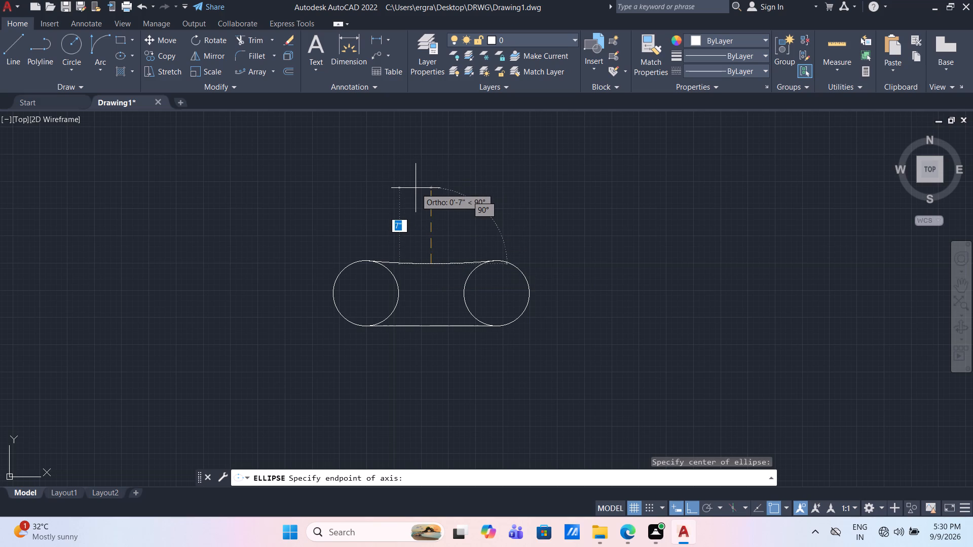
key(9)
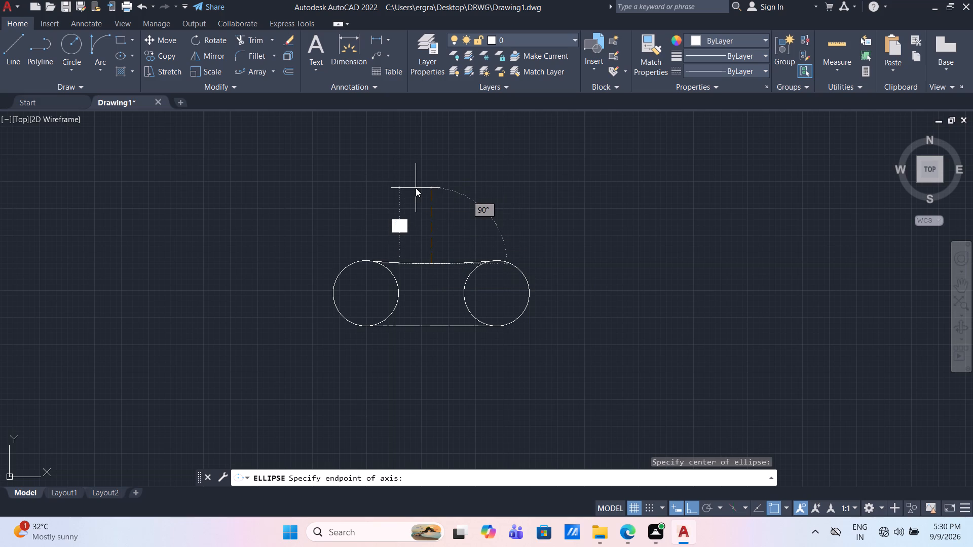
key(shift+quotedbl)
key(Return)
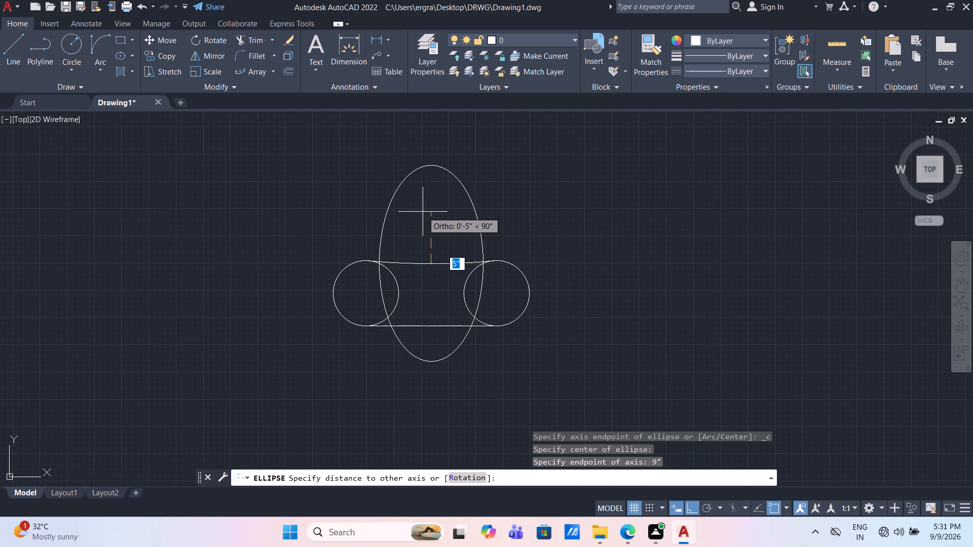
text(4")
key(Return)
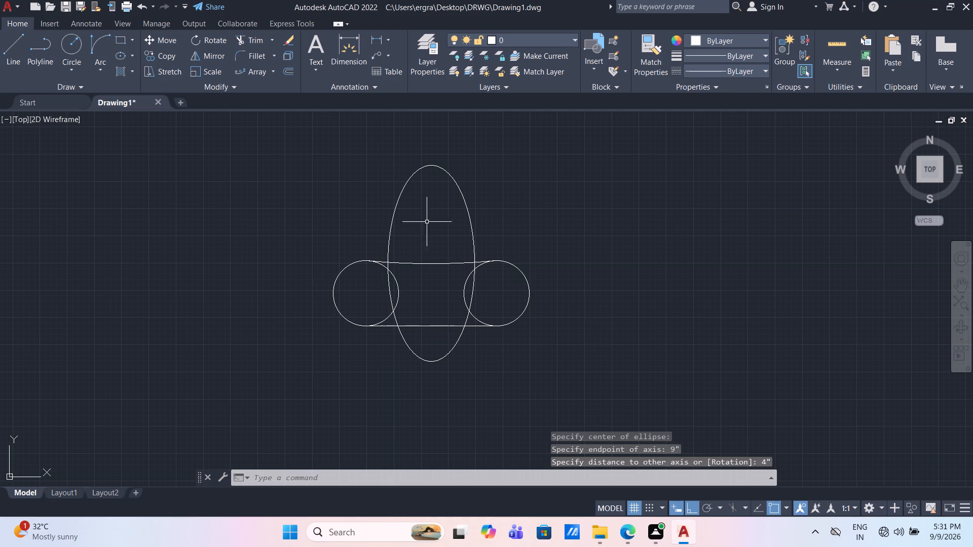
key(Escape)
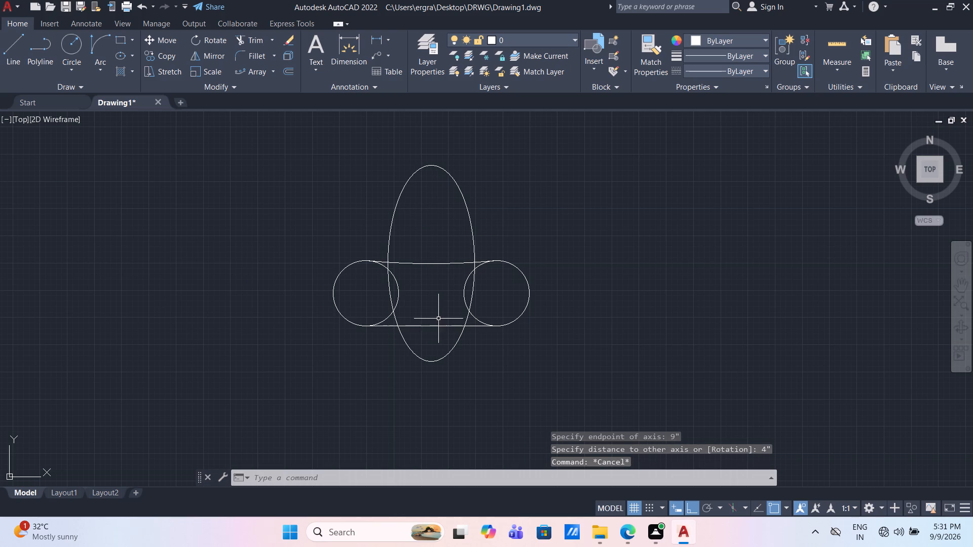
Trim the ellipse below the bottom line and inside the circles, along with the circles' inward-facing sides.
text(TR)
key(Return)
click(468, 369)
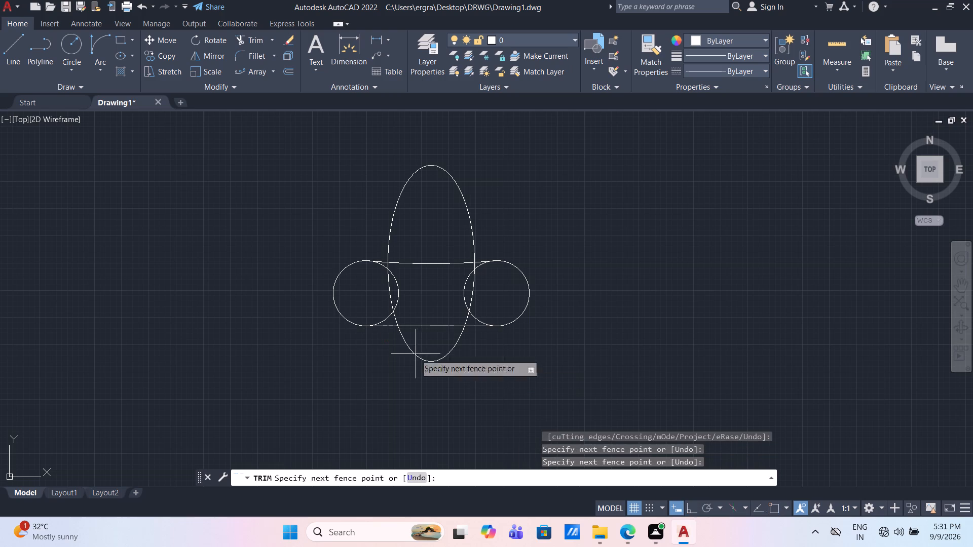
click(381, 344)
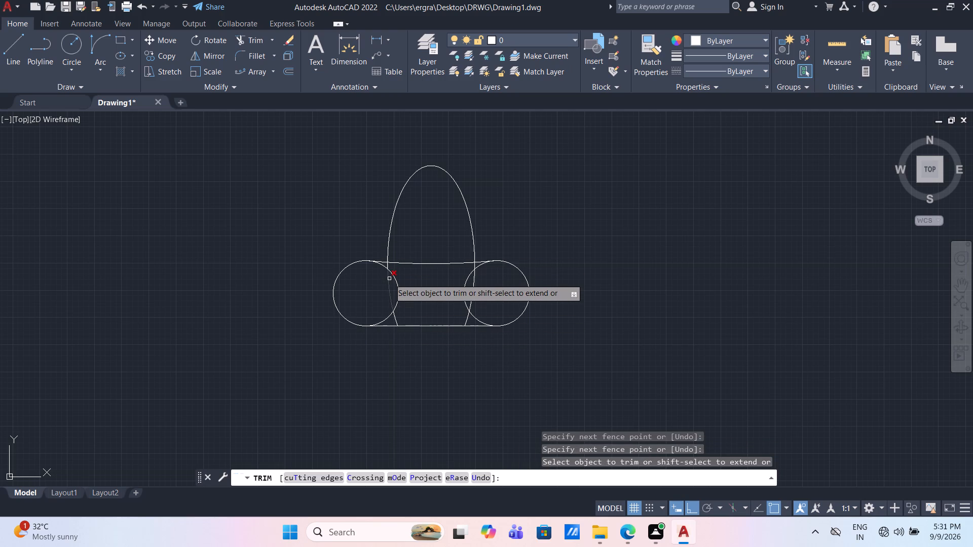
click(389, 279)
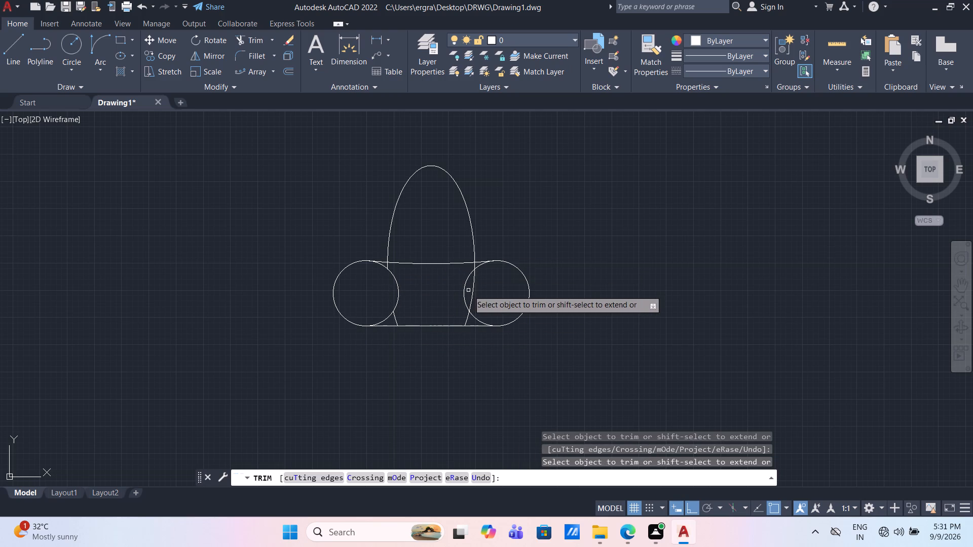
drag(489, 288, 482, 289)
click(397, 288)
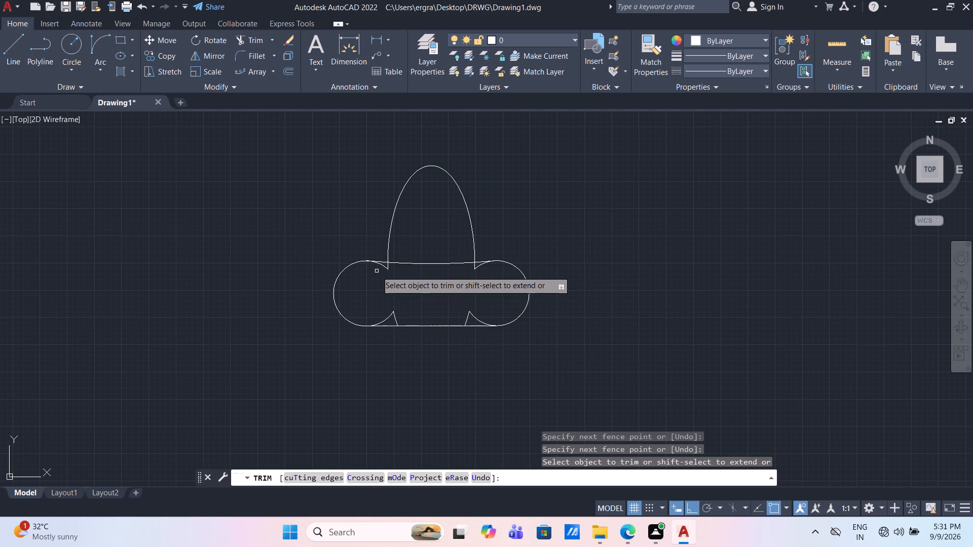
Trim the leftover circle and ellipse stubs beneath the top arc and above the bottom line, leaving a clean outline.
click(381, 267)
click(386, 267)
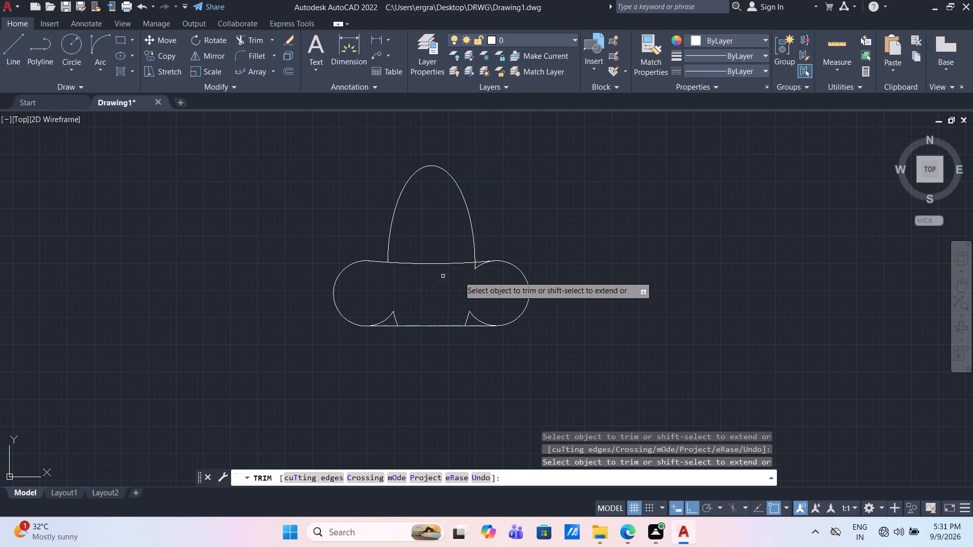
click(477, 268)
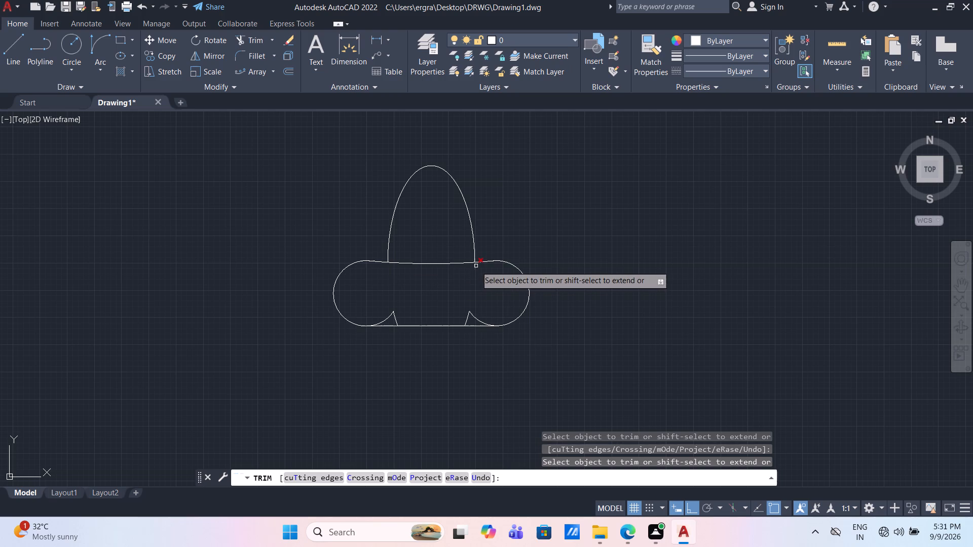
click(476, 266)
drag(481, 319, 474, 320)
click(452, 319)
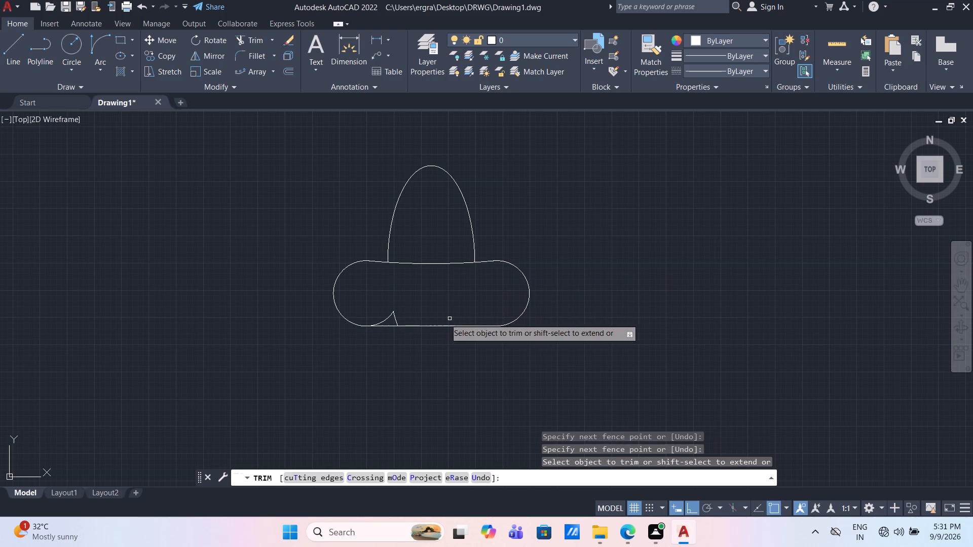
drag(439, 320, 415, 320)
click(373, 315)
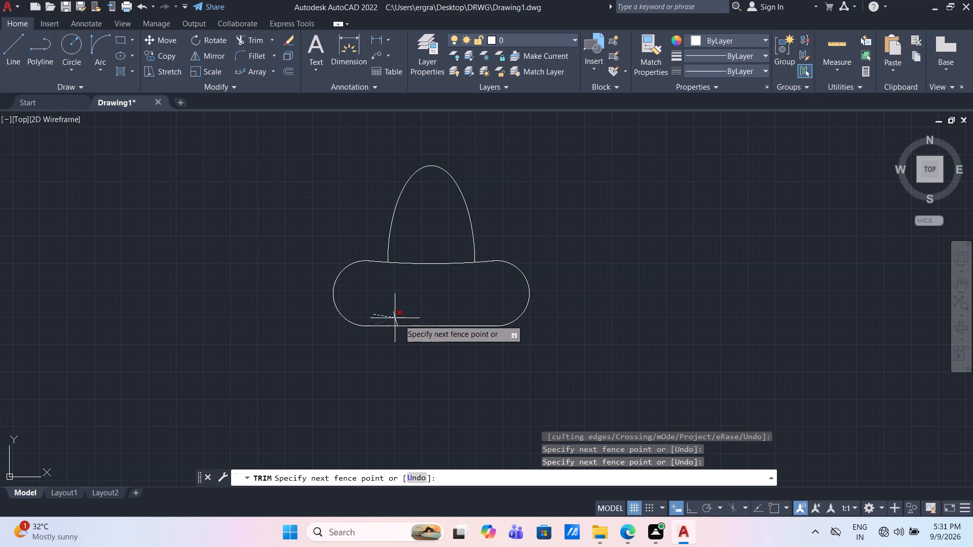
click(399, 320)
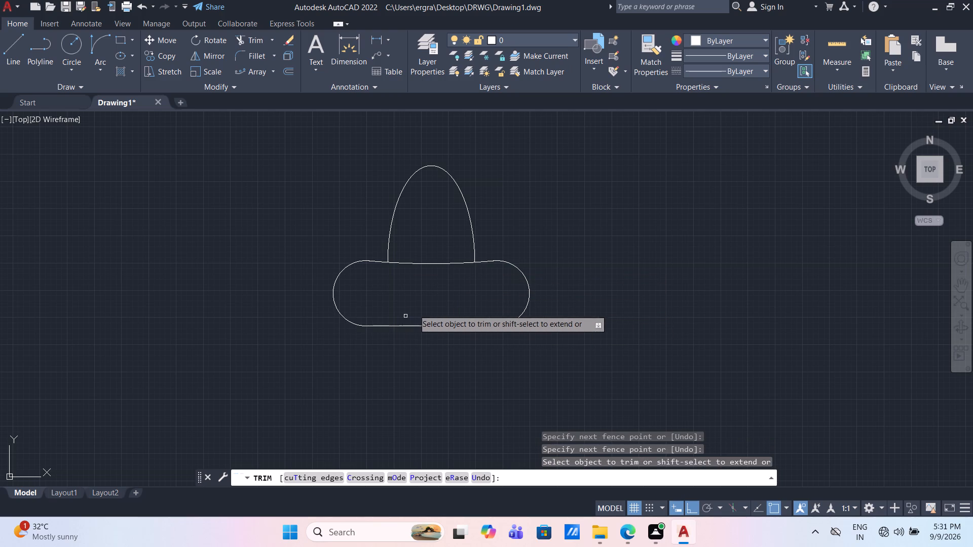
key(Escape)
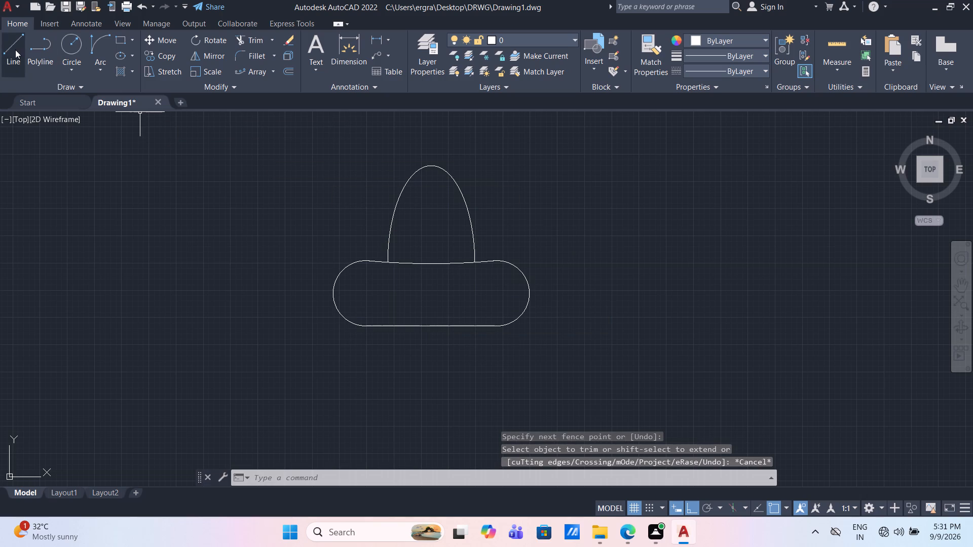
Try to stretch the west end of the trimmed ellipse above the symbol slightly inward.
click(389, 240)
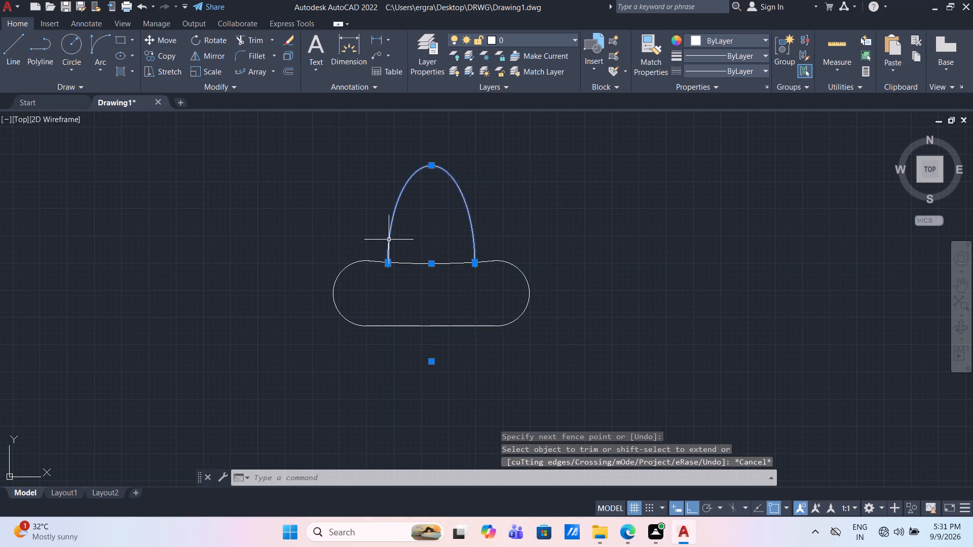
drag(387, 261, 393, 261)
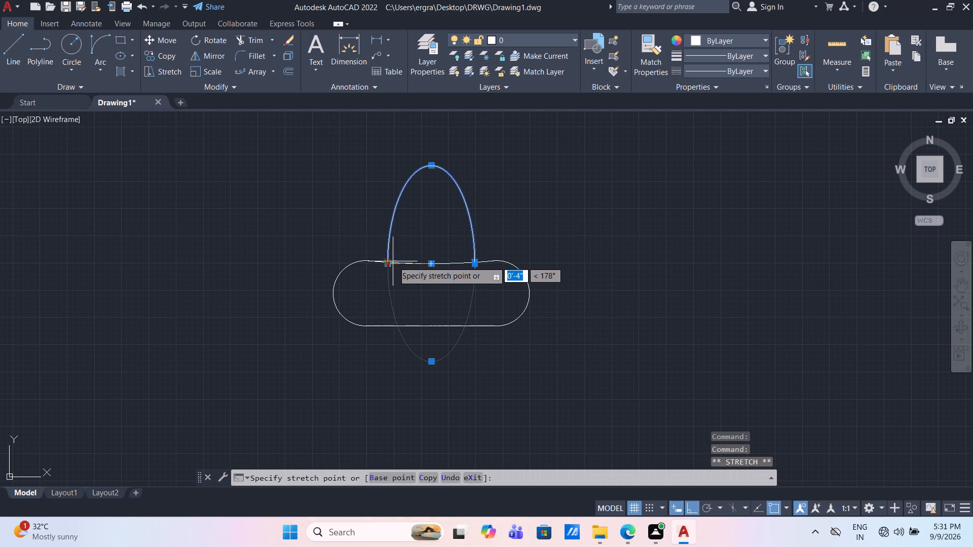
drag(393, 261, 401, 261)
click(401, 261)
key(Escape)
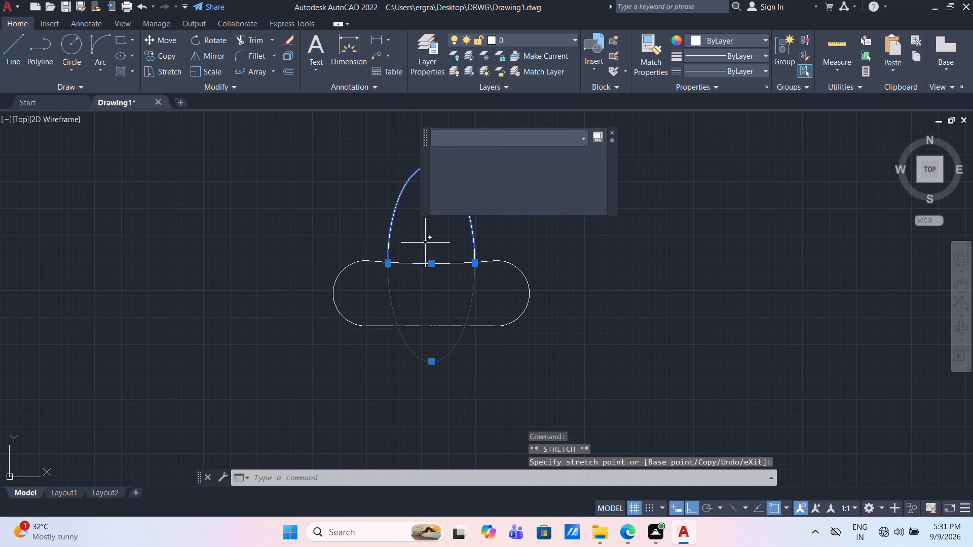
Erase the trimmed ellipse standing above the shallow top arc.
drag(434, 239, 408, 217)
click(379, 187)
key(Delete)
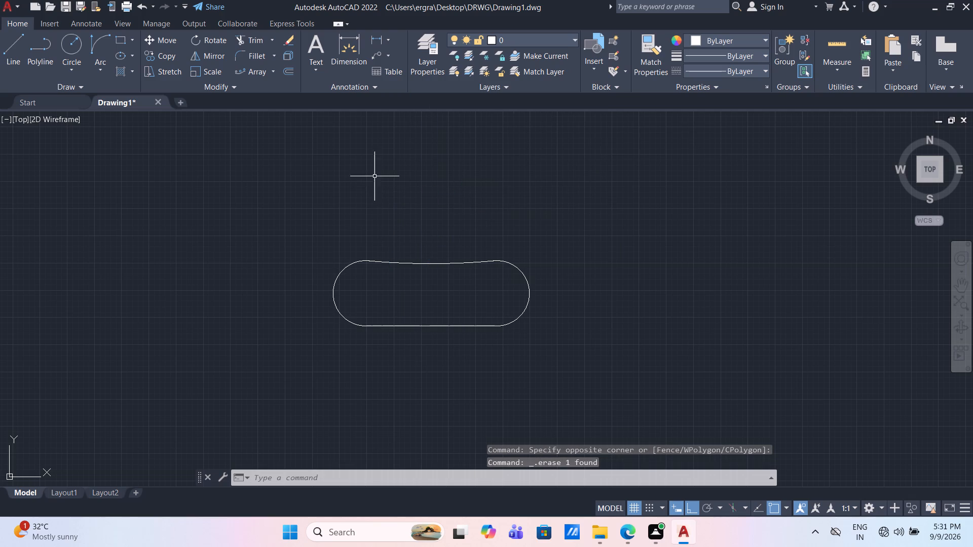
Draw a 1' vertical line upward from the midpoint of the shallow top arc.
click(14, 44)
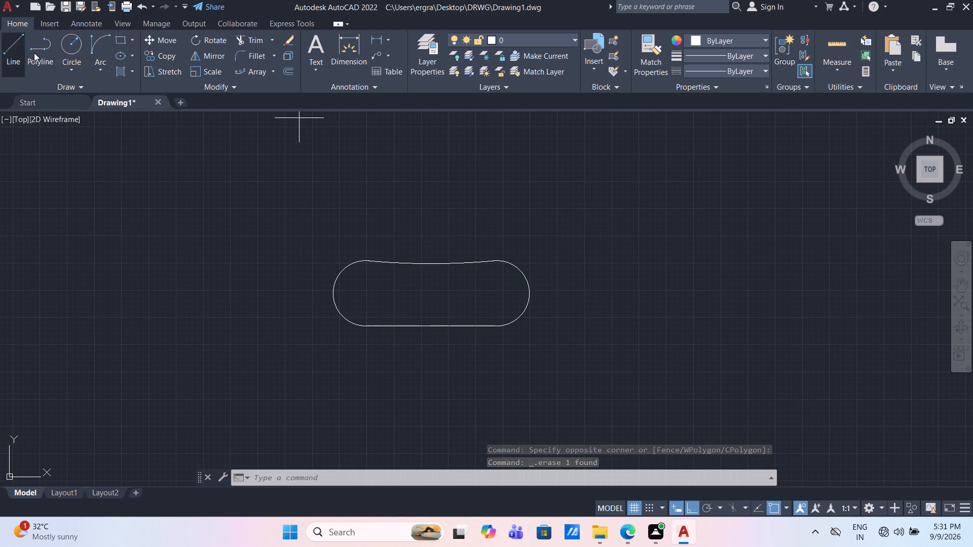
click(429, 266)
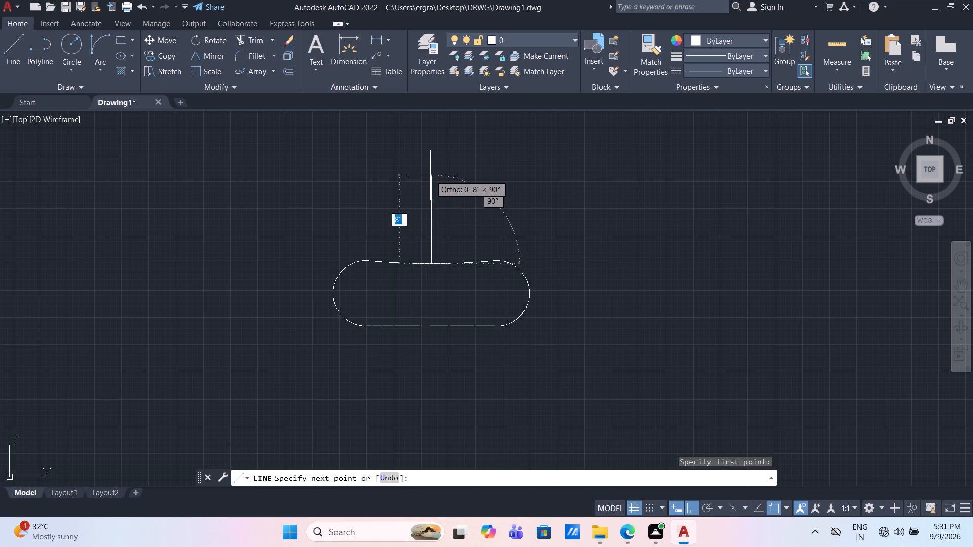
key(9)
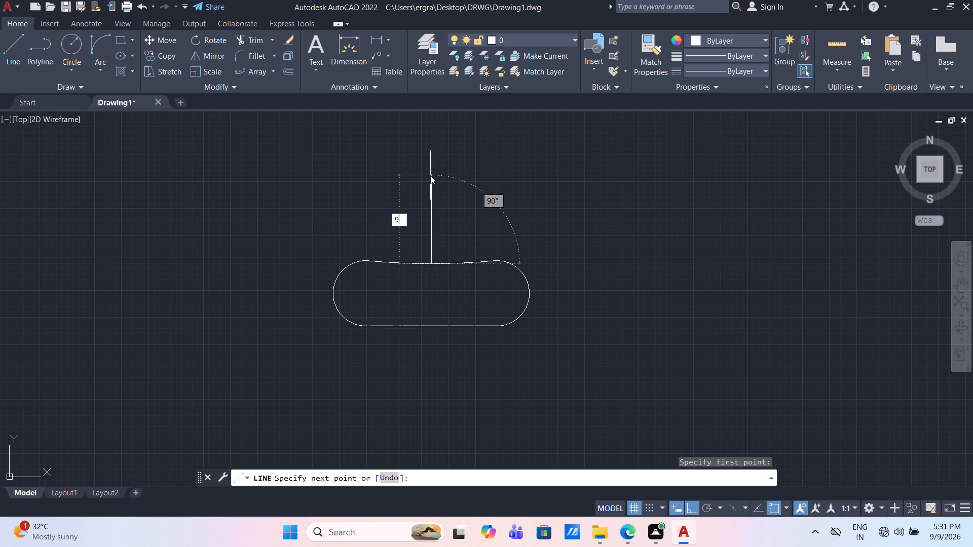
key(BackSpace)
key(1)
key(apostrophe)
key(Return)
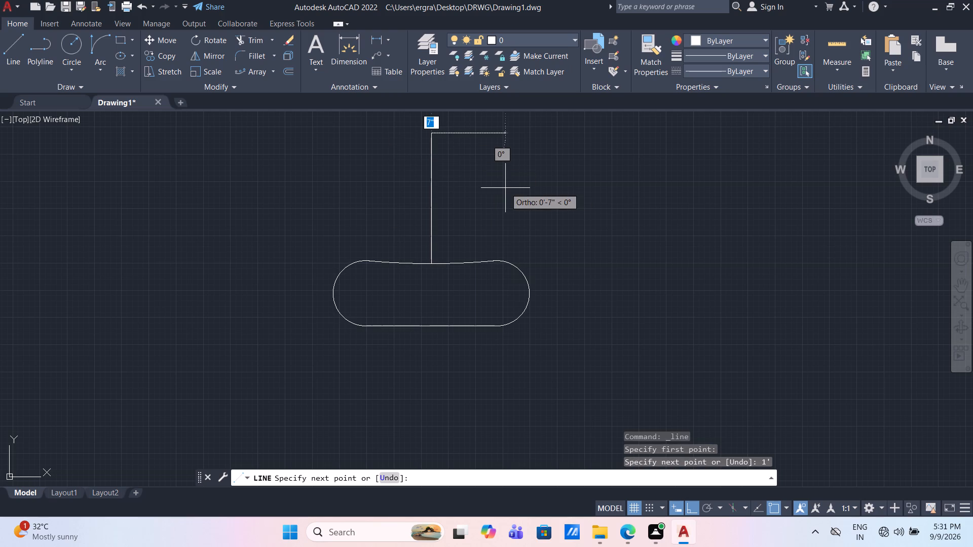
key(Escape)
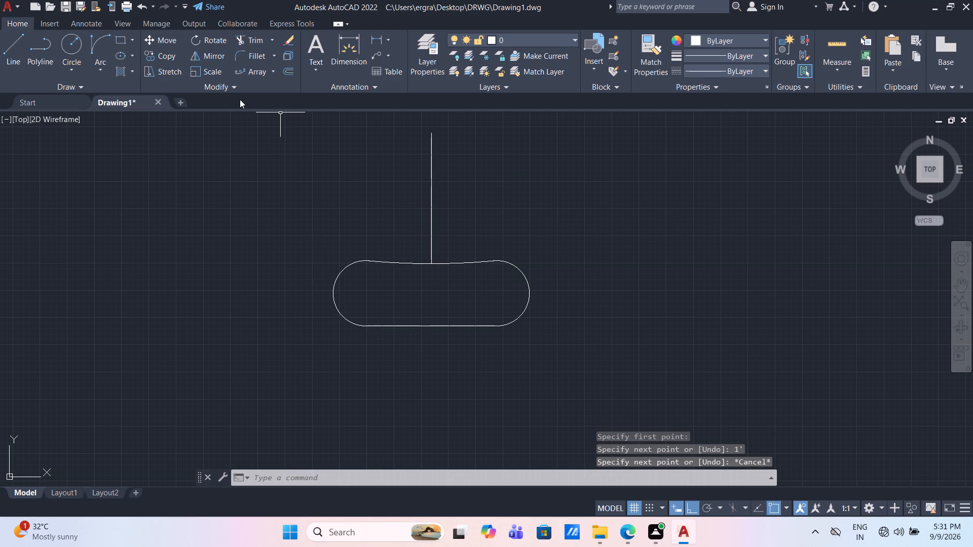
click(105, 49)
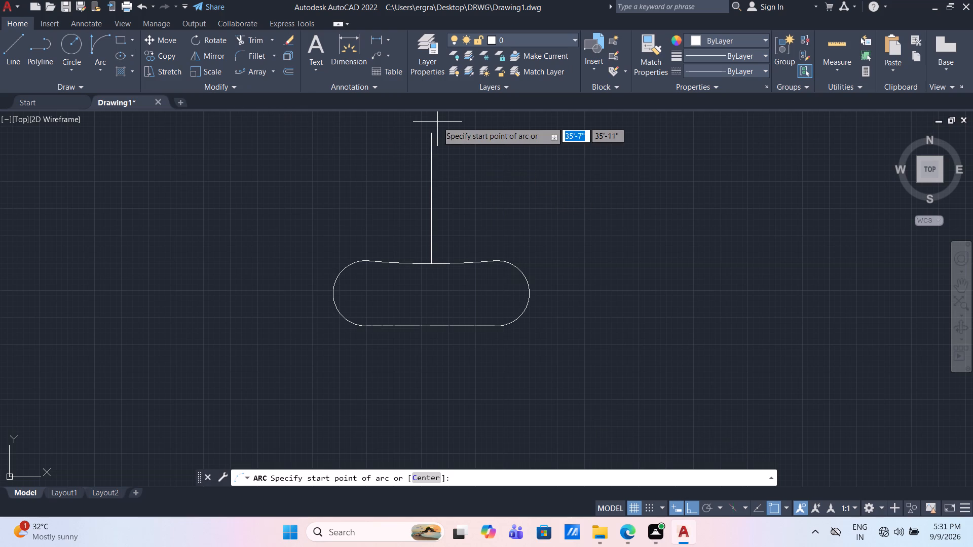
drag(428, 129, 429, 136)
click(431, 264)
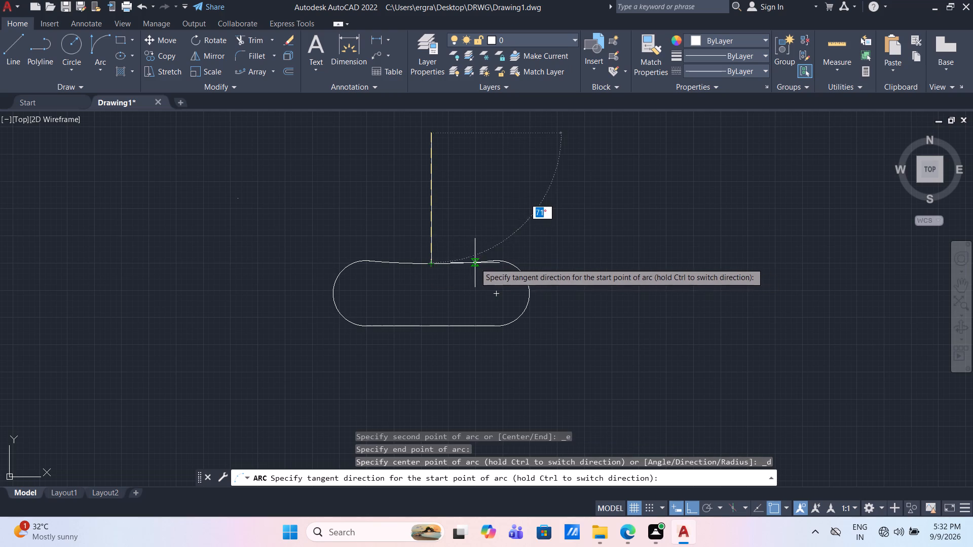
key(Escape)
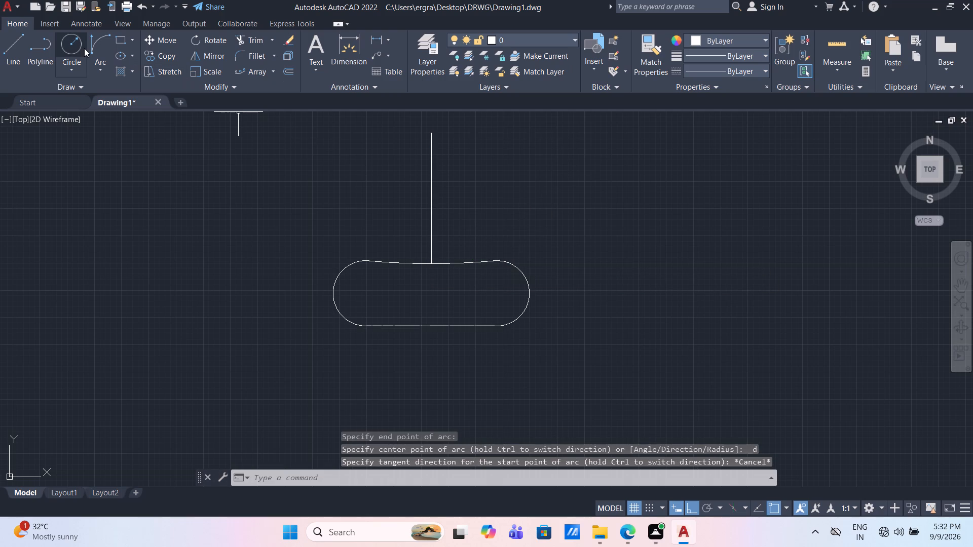
Draw two outward-bulging start-end-direction arcs from the vertical line's top to the east and west ends of the shallow arc.
click(106, 46)
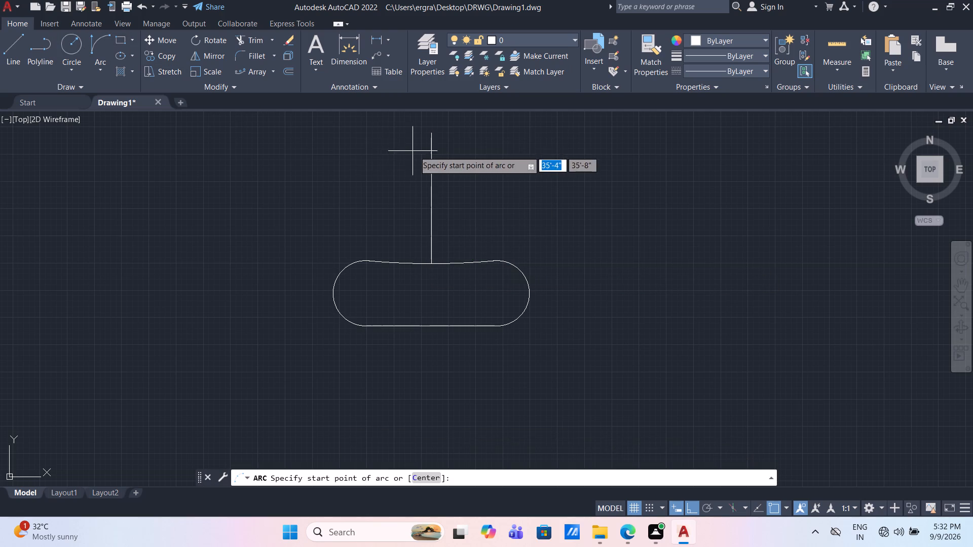
click(429, 137)
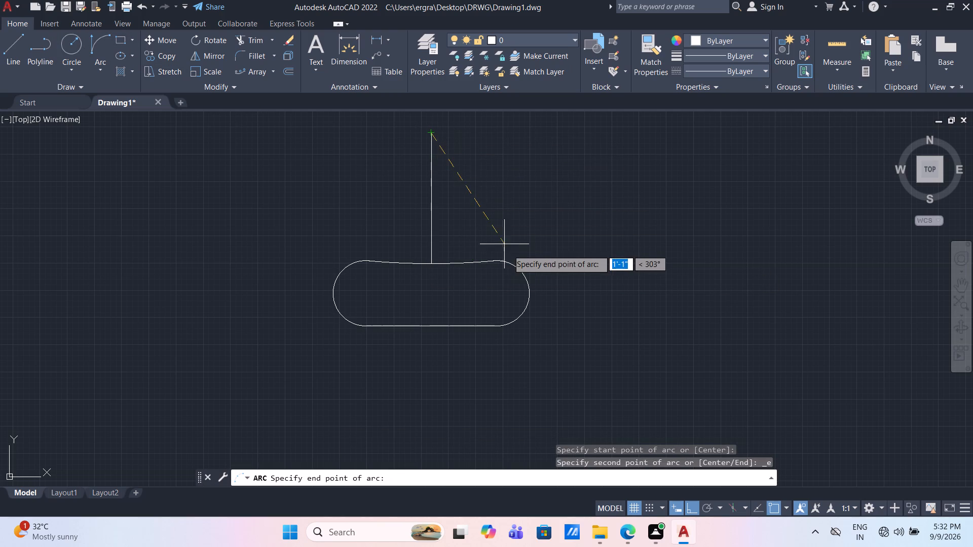
click(498, 261)
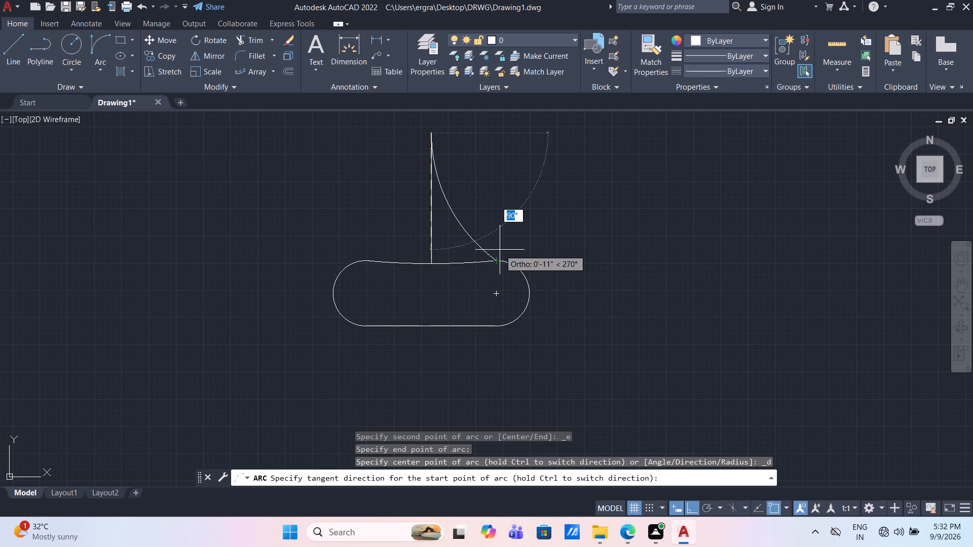
click(539, 214)
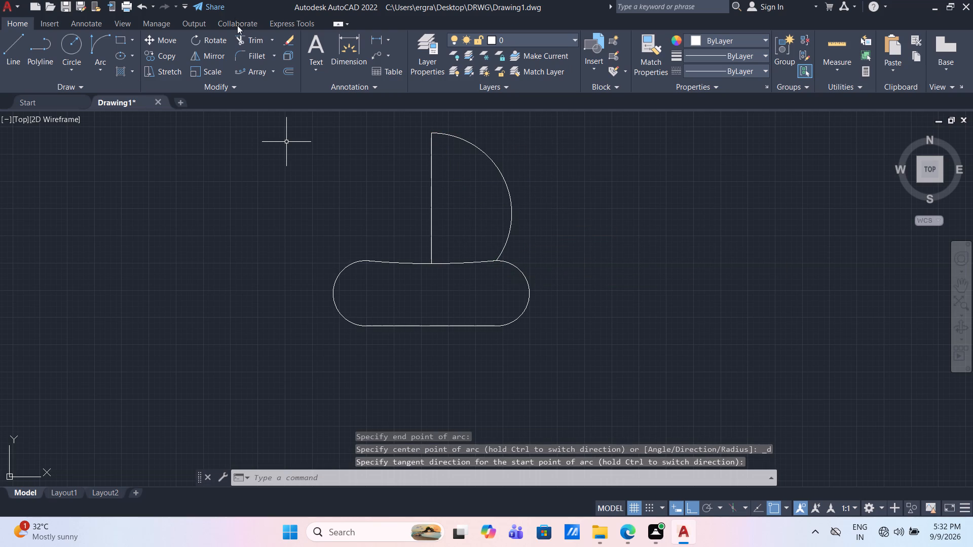
click(105, 46)
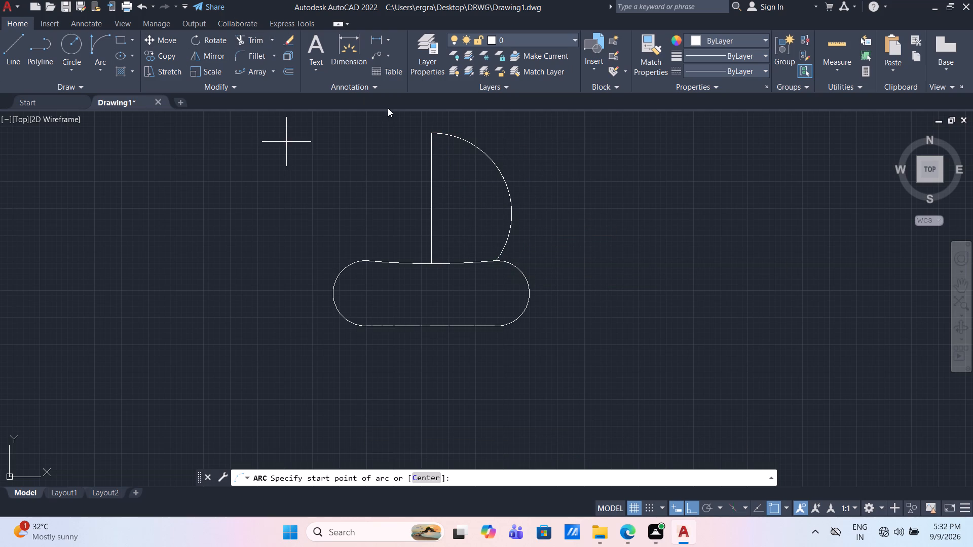
click(429, 133)
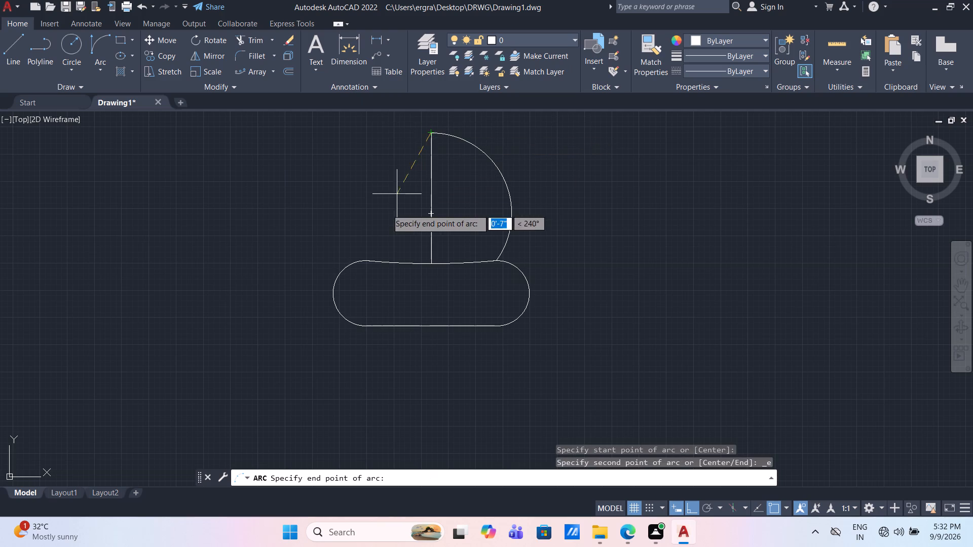
click(362, 263)
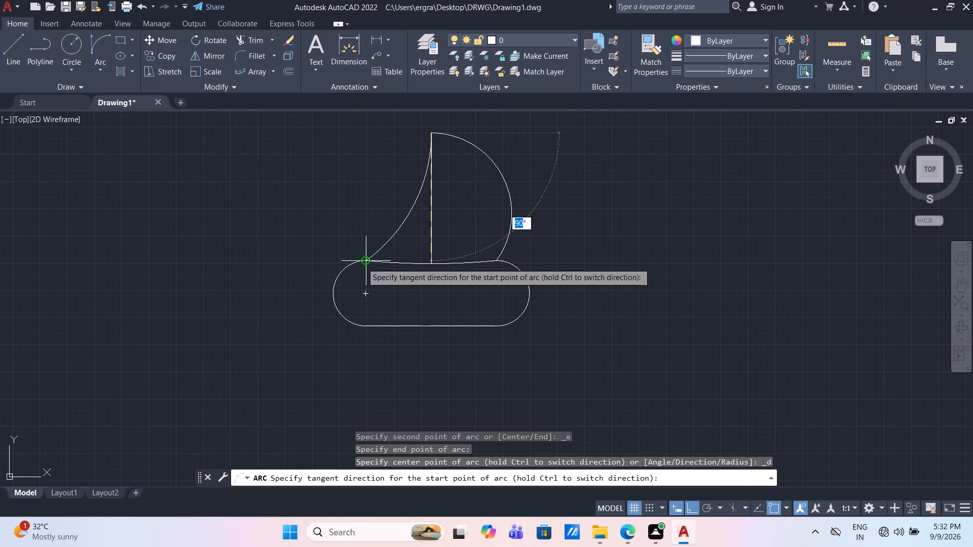
click(341, 186)
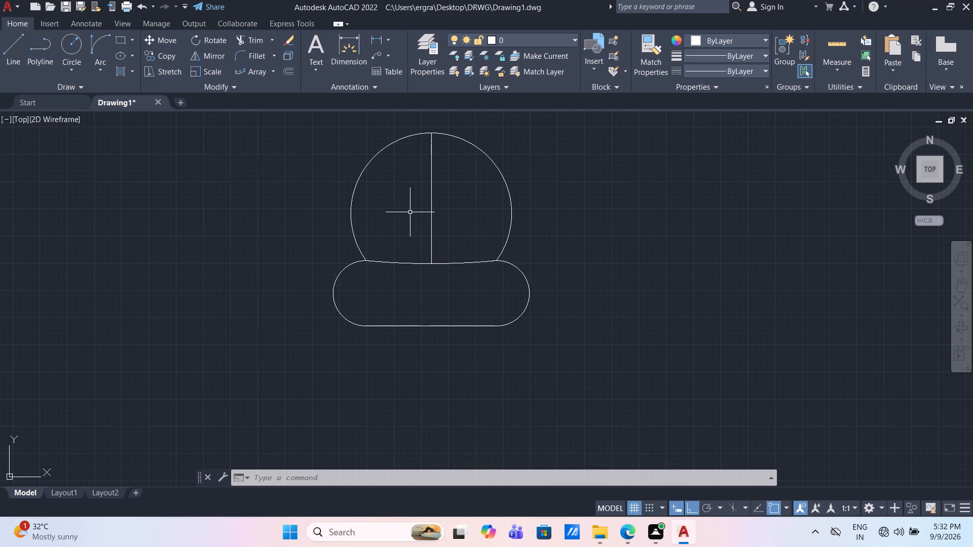
key(grave)
key(Escape)
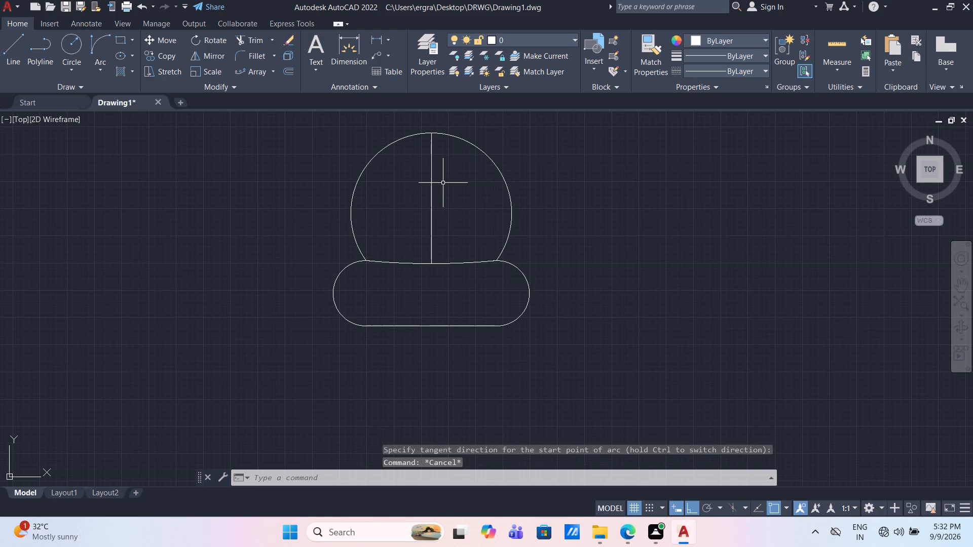
Erase the vertical line between the two bulging arcs.
drag(452, 189, 444, 188)
click(424, 179)
key(Delete)
Erase the small stray arc lying south of the symbol.
scroll(429, 186, down, 2)
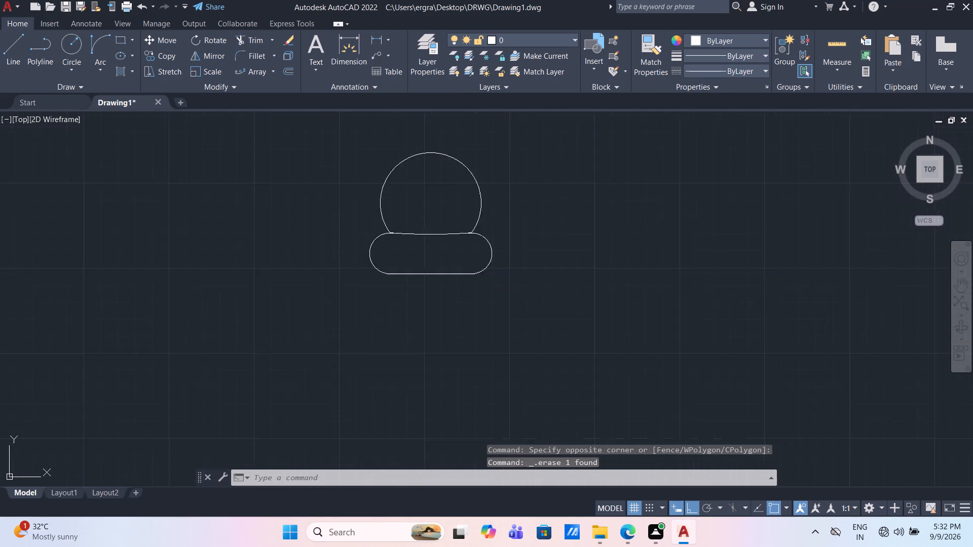
scroll(429, 186, down, 1)
scroll(469, 202, down, 1)
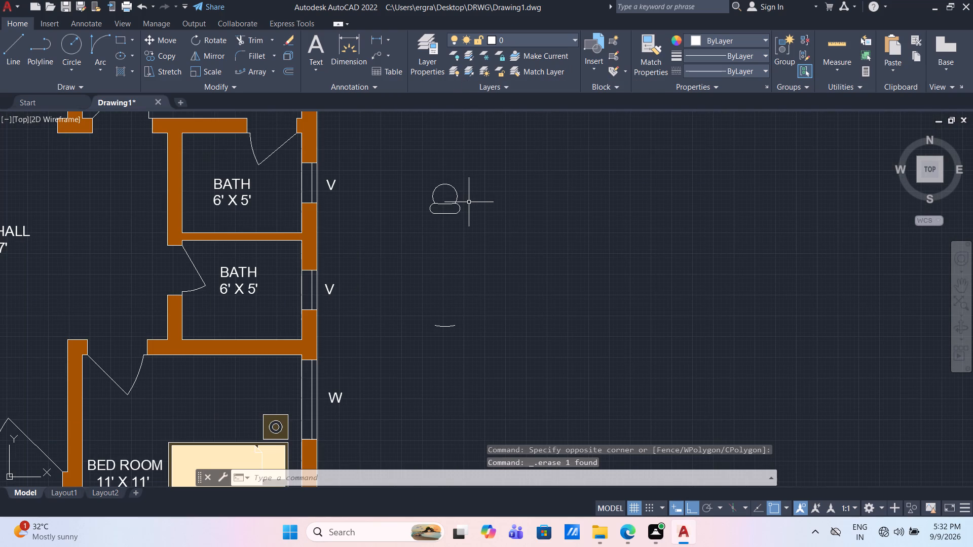
drag(496, 369, 476, 340)
click(396, 279)
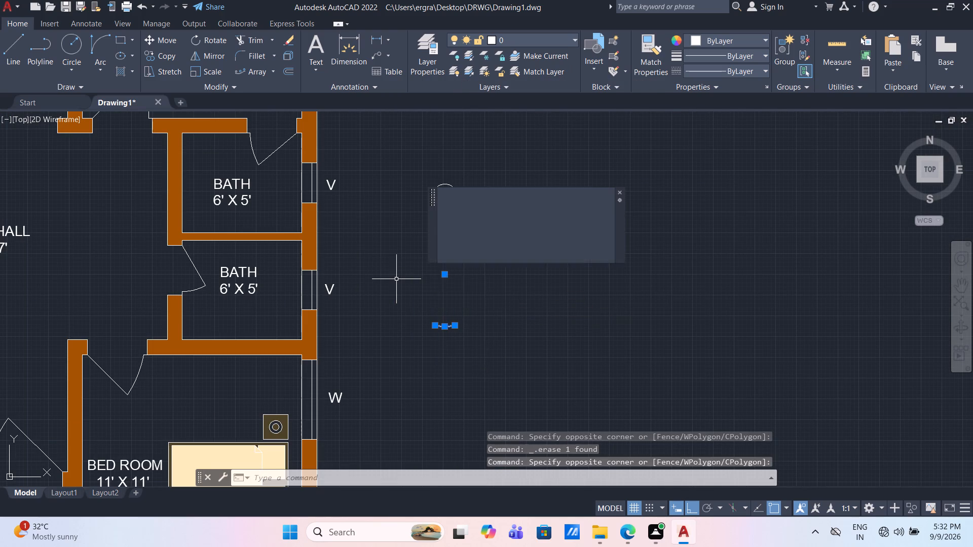
key(Delete)
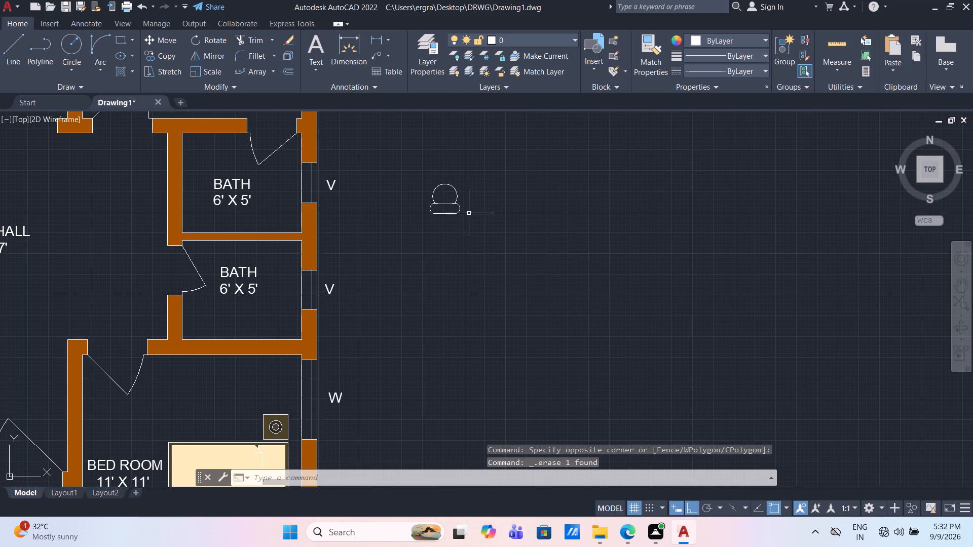
Draw a vertical line about 1'-6" long upward from the shallow arc's midpoint, extending past the rounded top.
scroll(450, 199, up, 3)
middle_drag(438, 182, 428, 231)
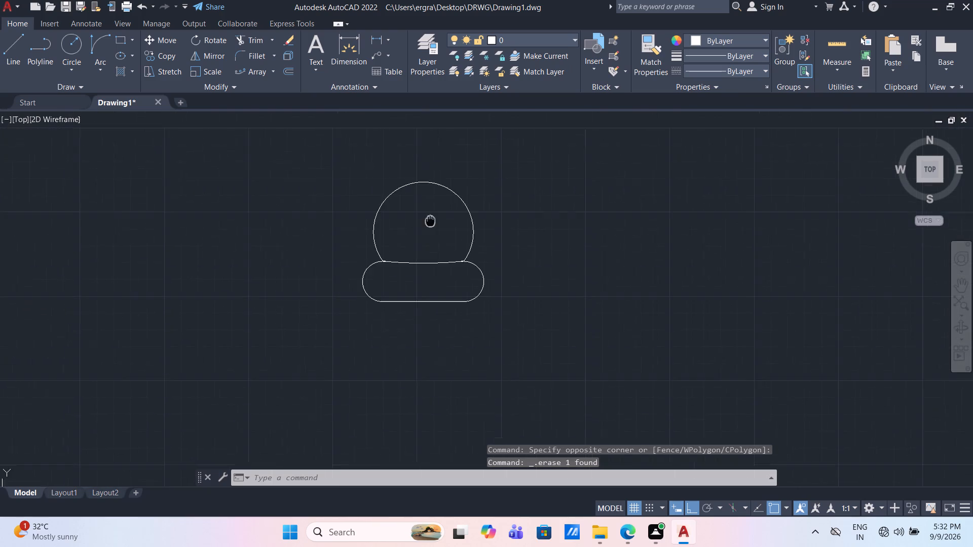
middle_drag(428, 231, 419, 248)
click(95, 48)
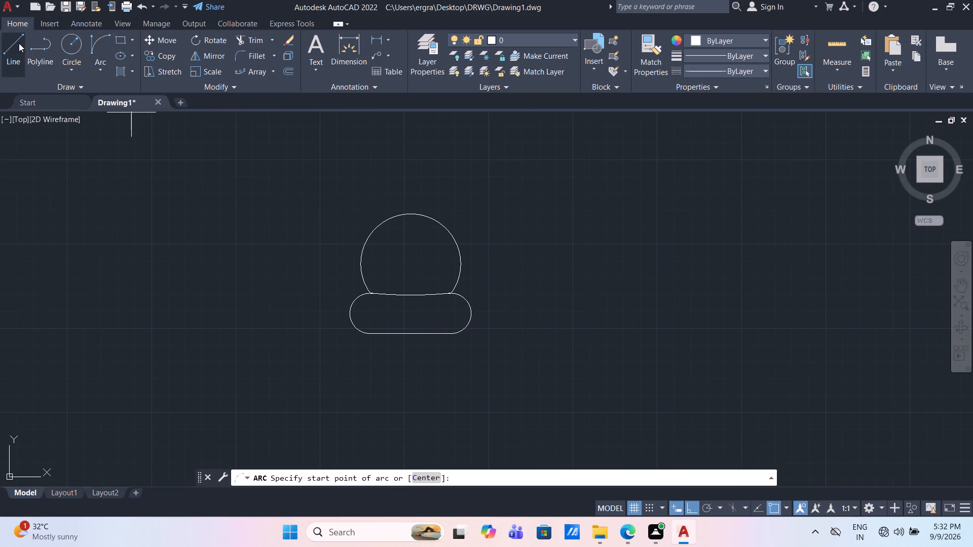
click(19, 43)
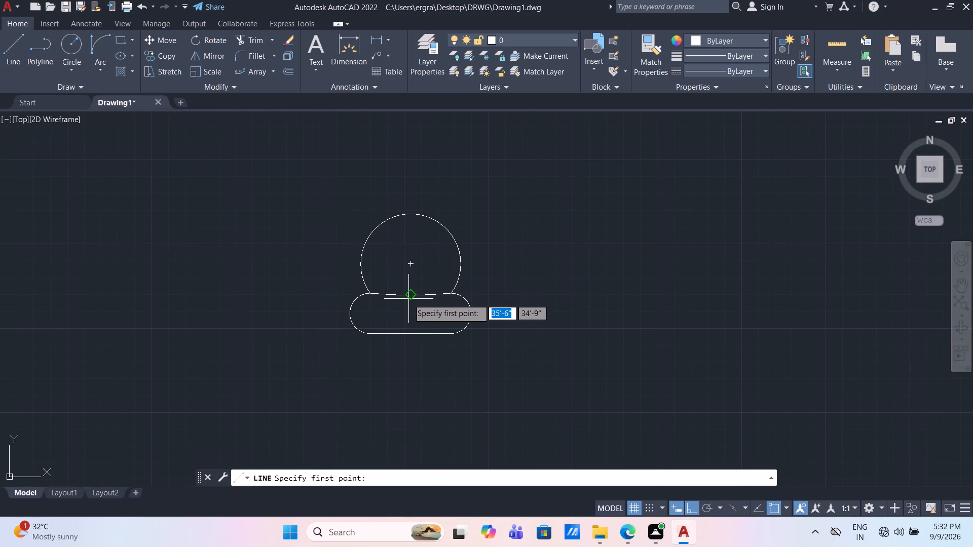
drag(409, 295, 410, 290)
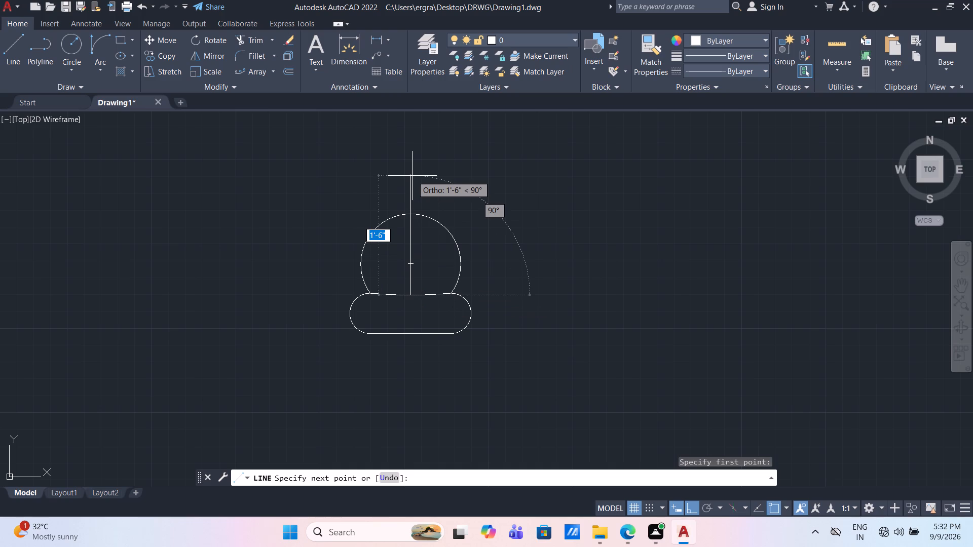
click(412, 176)
key(Escape)
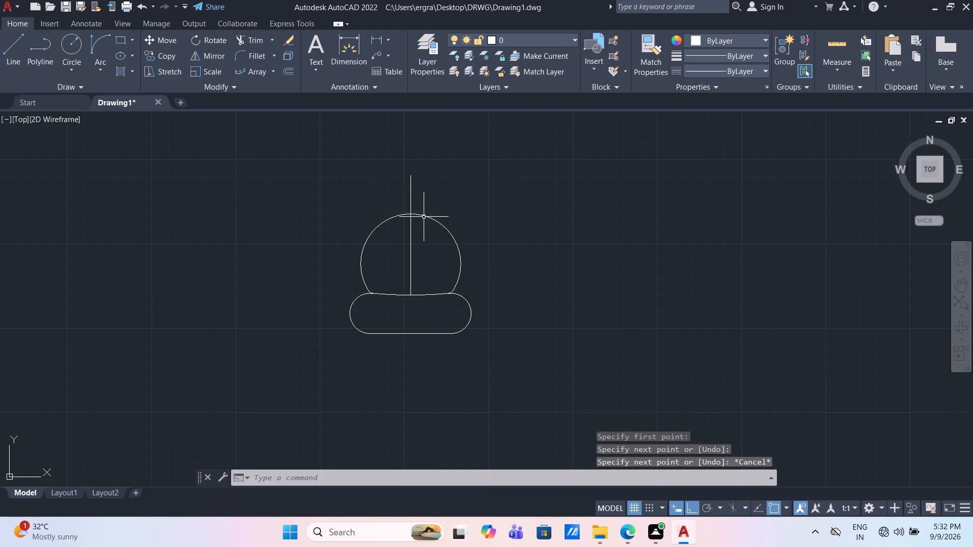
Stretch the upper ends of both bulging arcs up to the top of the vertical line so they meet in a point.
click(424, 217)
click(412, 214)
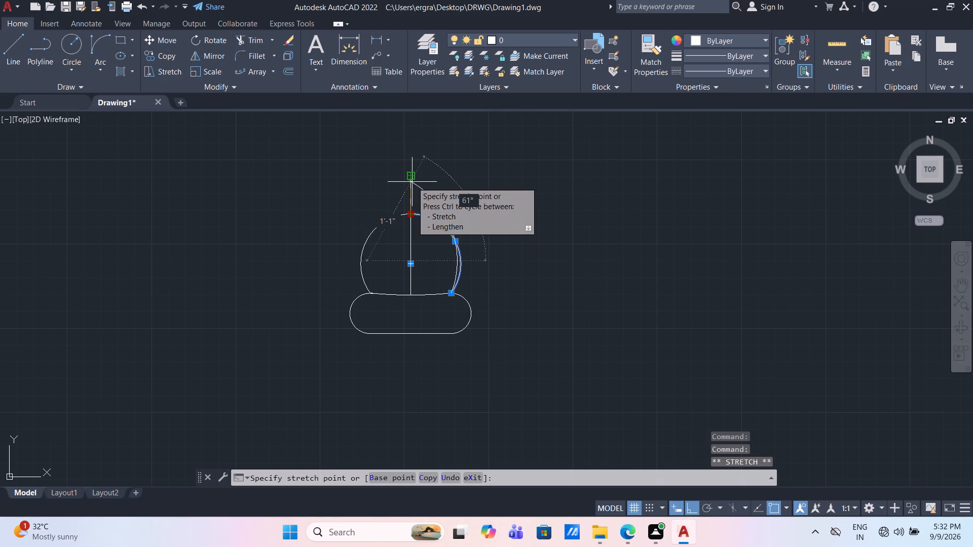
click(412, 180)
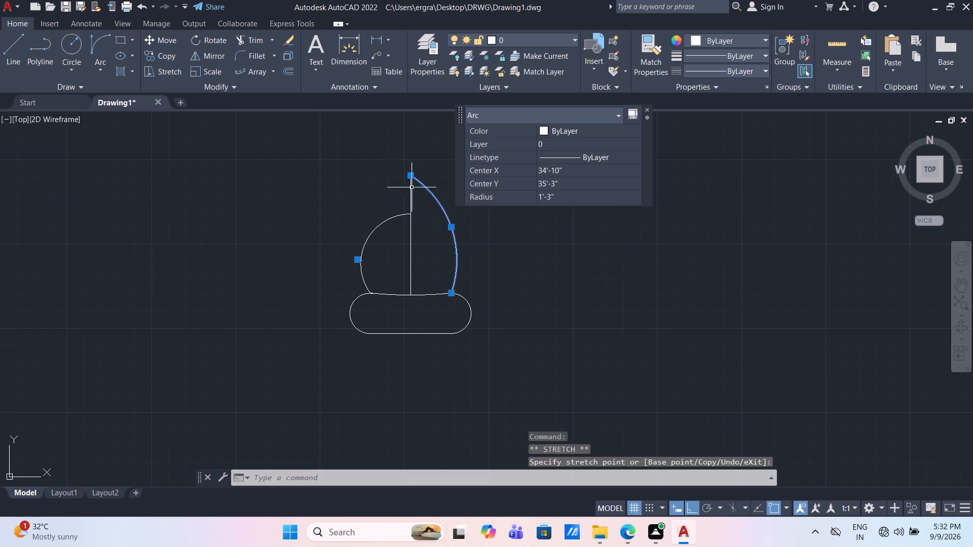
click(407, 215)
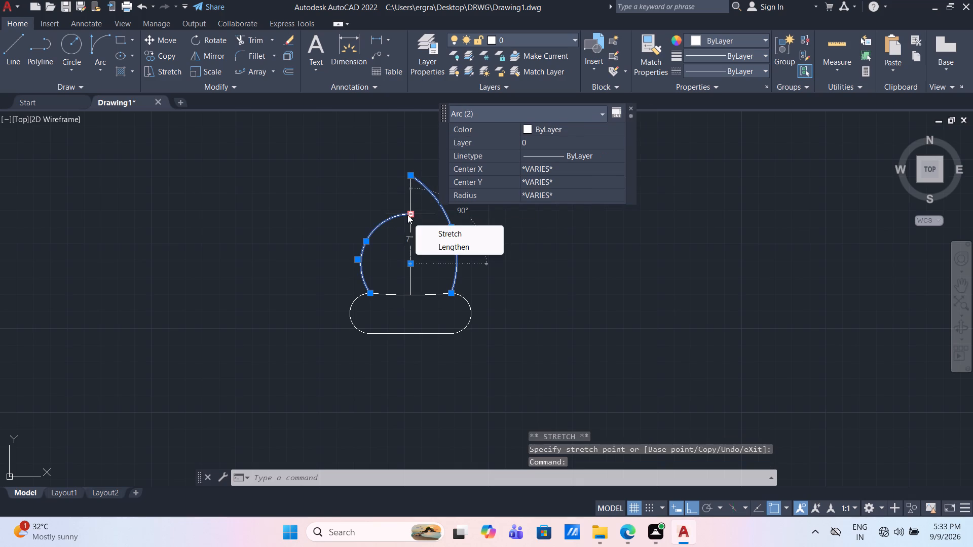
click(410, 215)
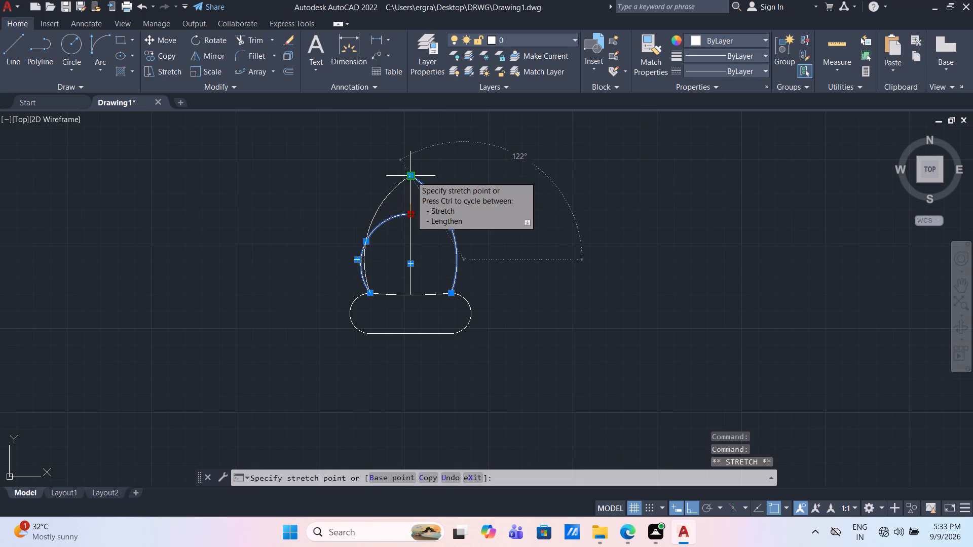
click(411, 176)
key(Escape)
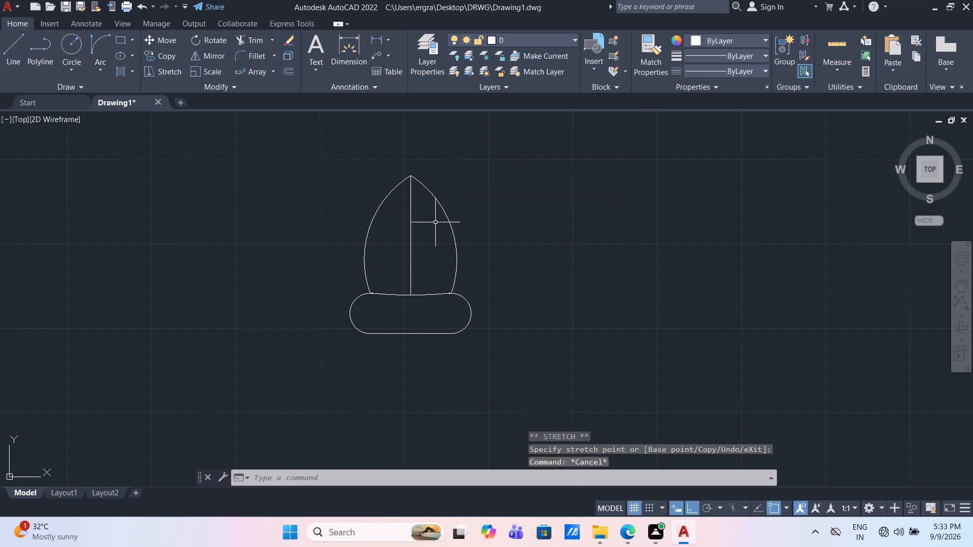
Erase the vertical line inside the pointed symbol.
scroll(429, 202, up, 1)
click(424, 240)
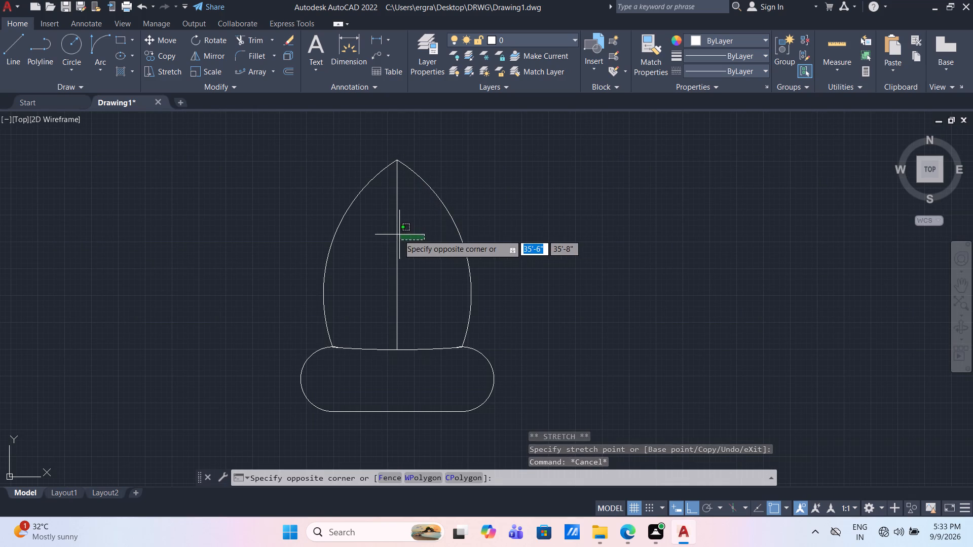
click(390, 233)
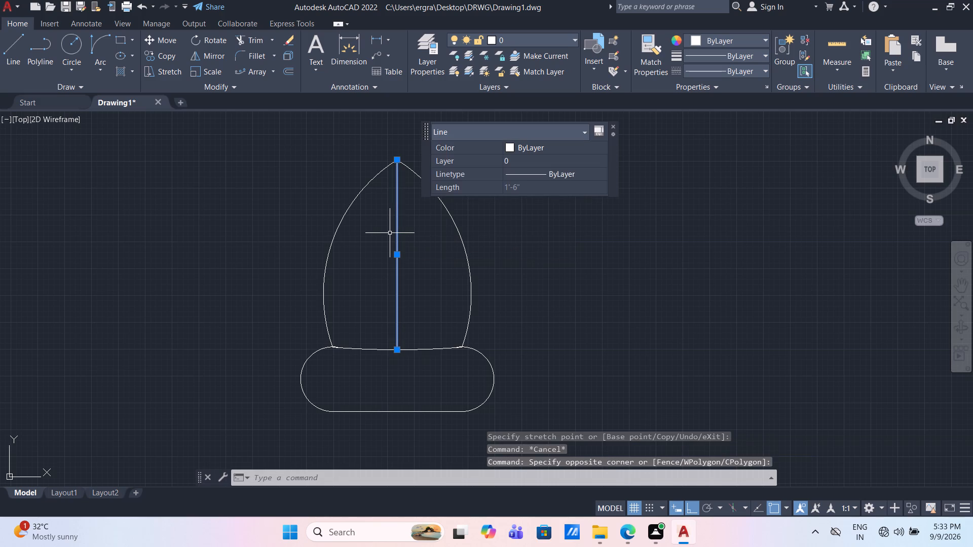
key(Delete)
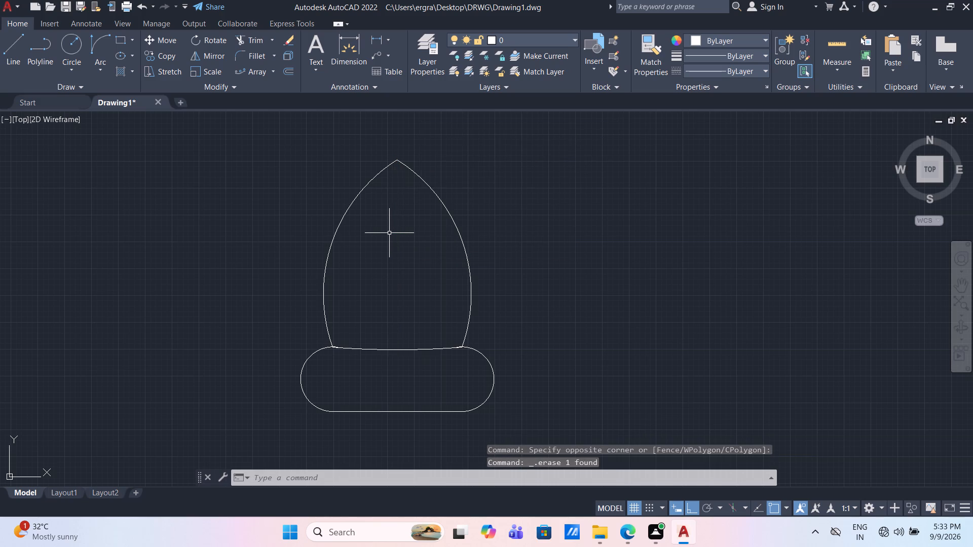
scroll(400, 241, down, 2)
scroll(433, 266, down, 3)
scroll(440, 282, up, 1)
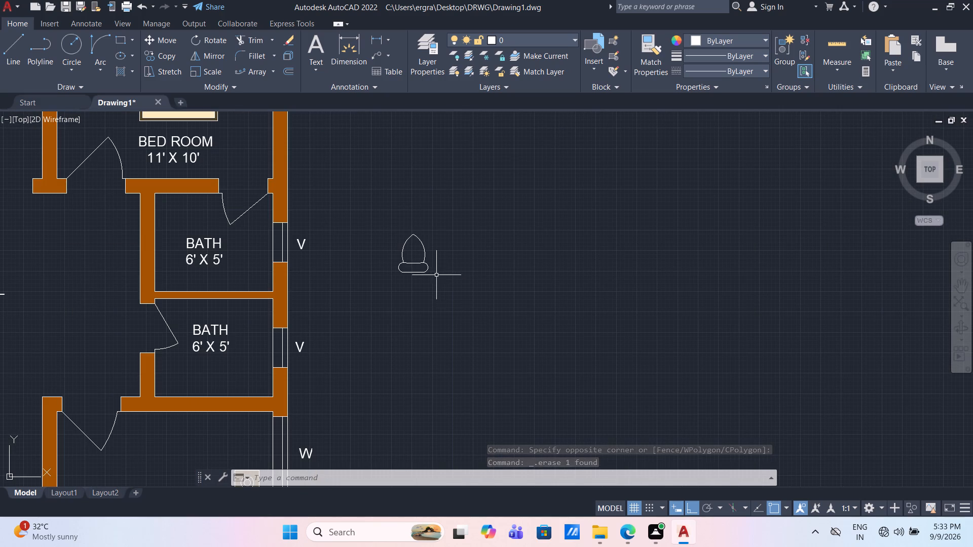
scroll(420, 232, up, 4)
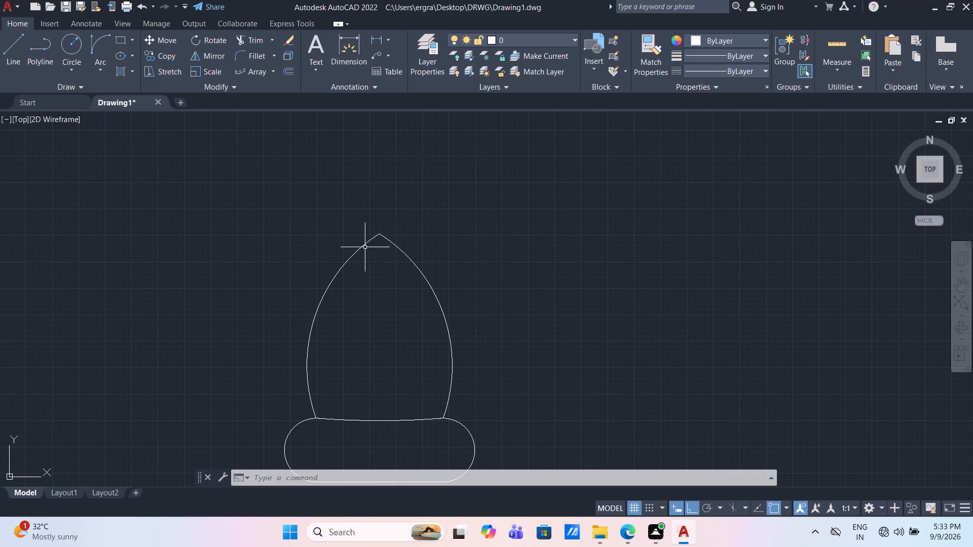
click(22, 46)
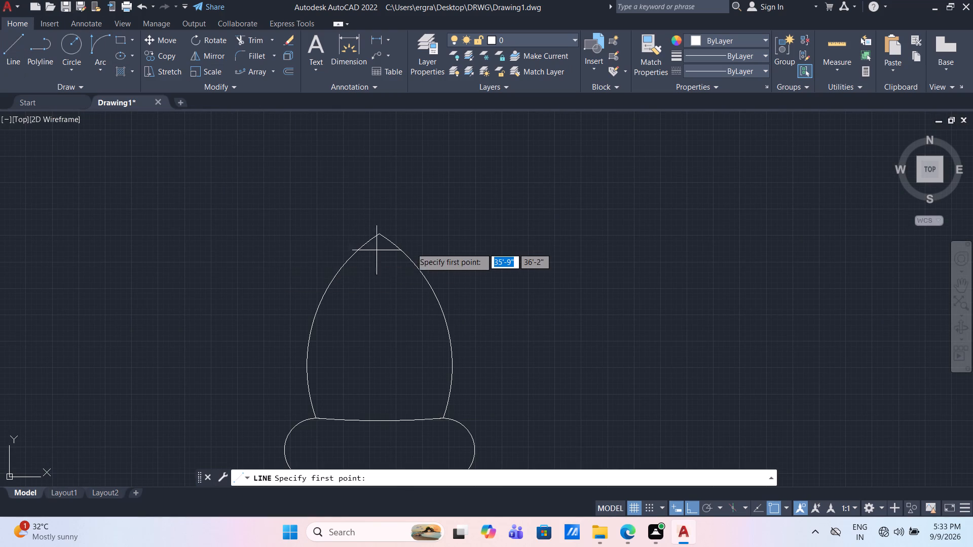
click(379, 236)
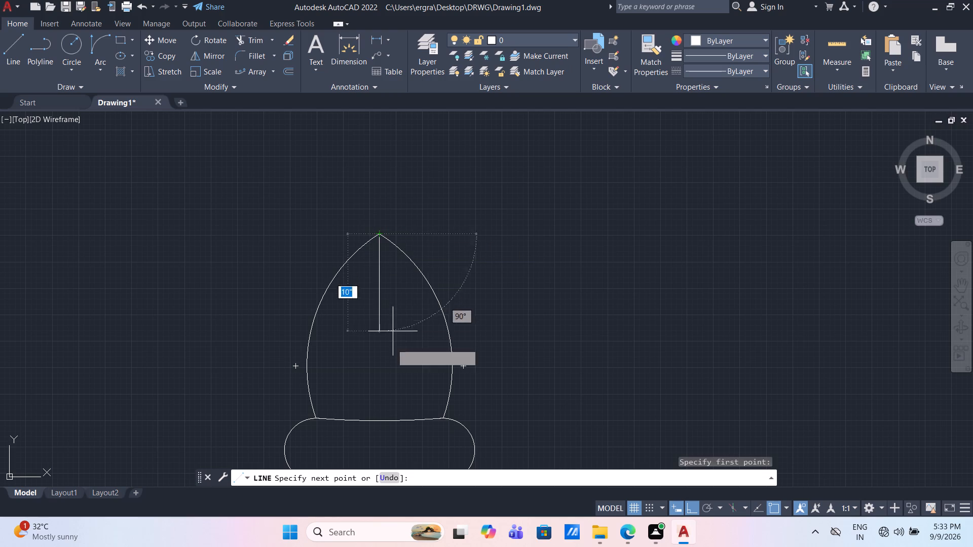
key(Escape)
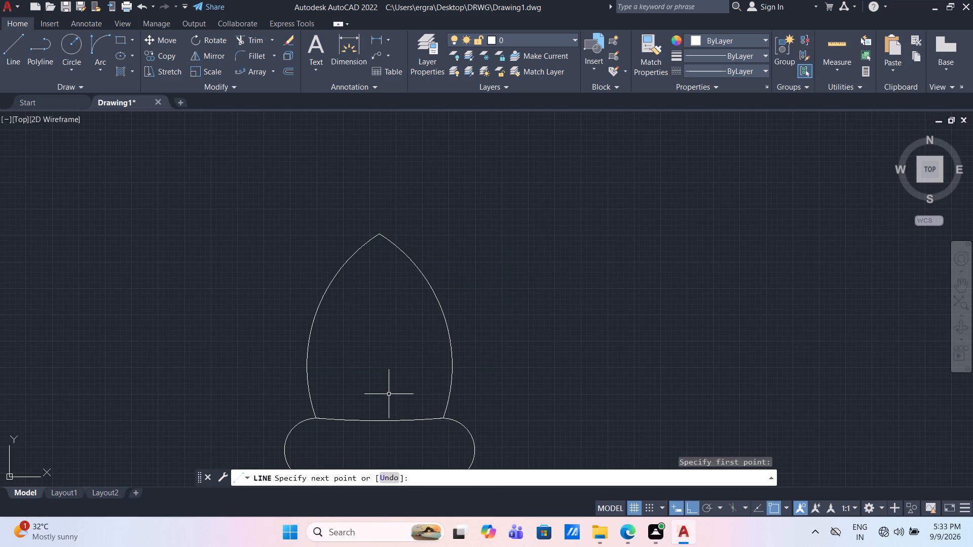
Draw a vertical line 1'3" long upward from the midpoint of the shallow arc.
click(7, 49)
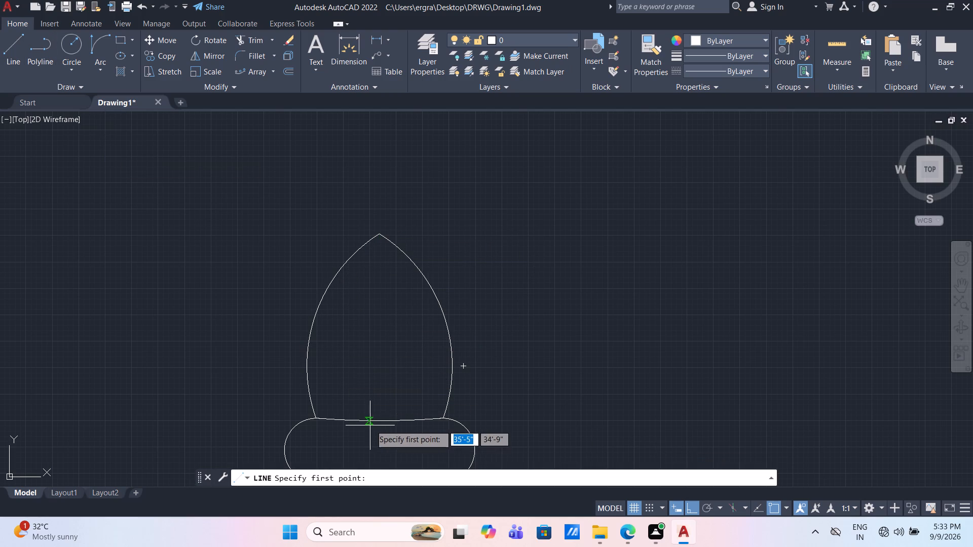
click(381, 420)
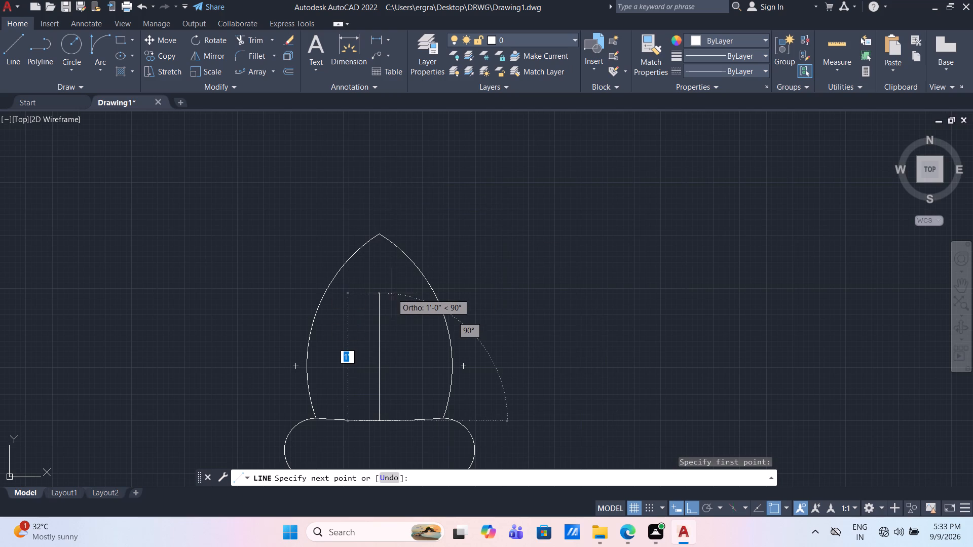
text(1'3)
key(shift+quotedbl)
key(Return)
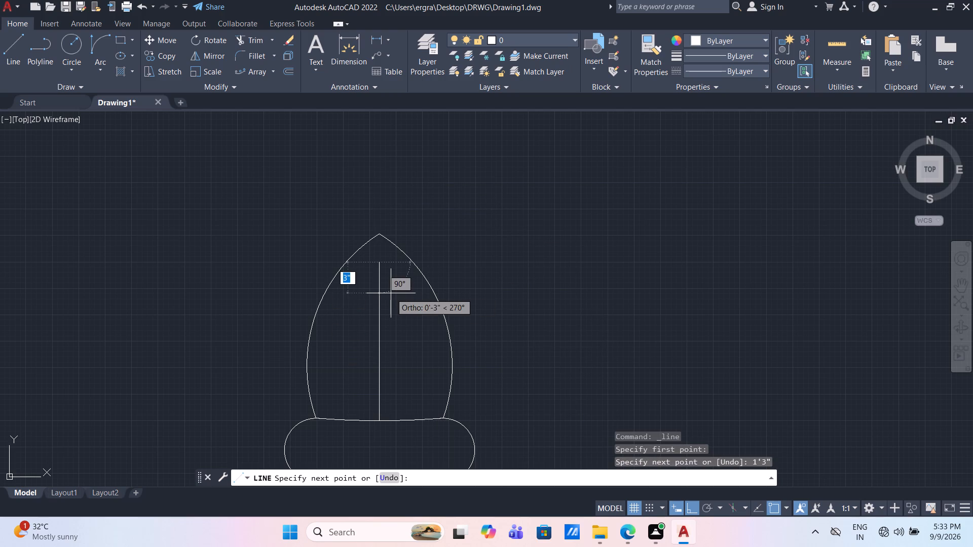
key(Escape)
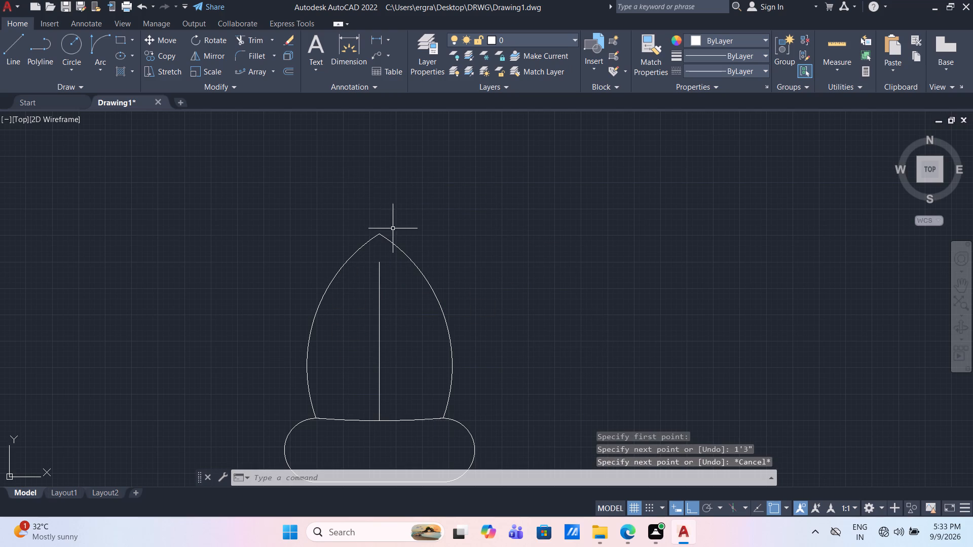
Stretch the upper ends of both side arcs down to the top of the 1'3" vertical line.
click(368, 240)
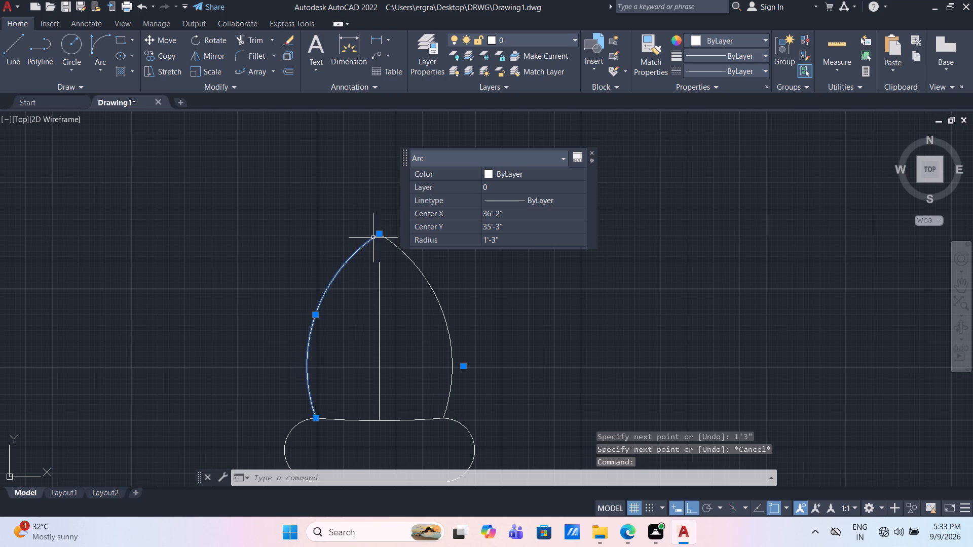
click(381, 233)
click(380, 259)
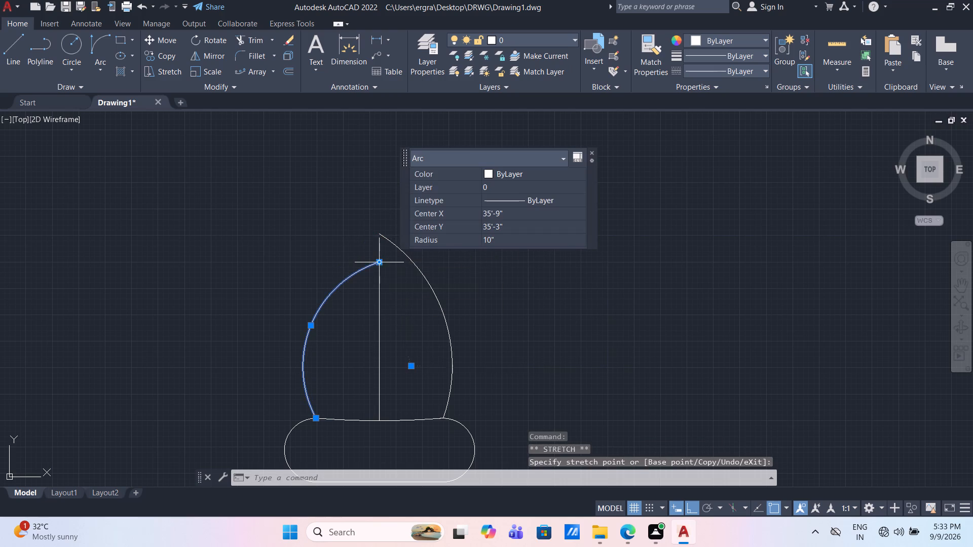
click(381, 233)
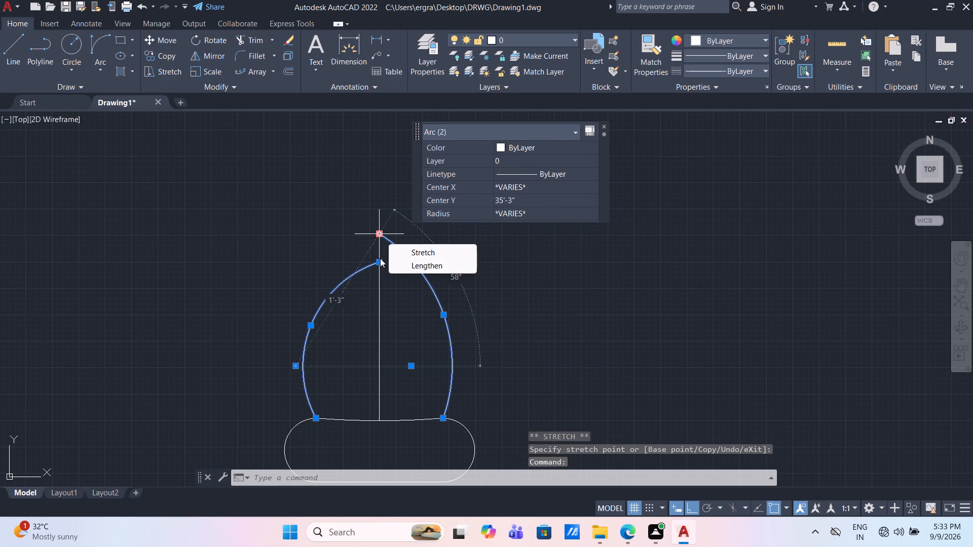
drag(378, 232, 381, 262)
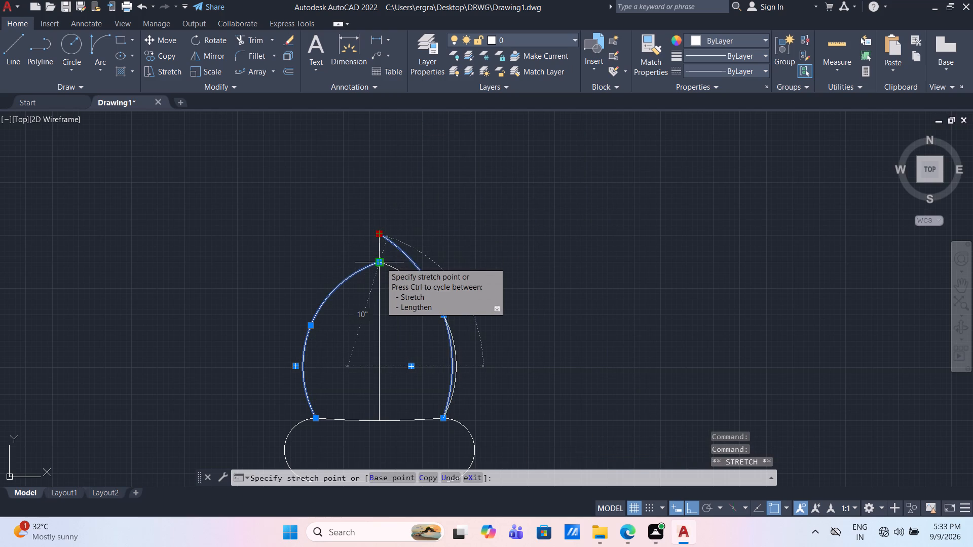
click(381, 262)
key(Escape)
Erase the 1'3" vertical line inside the symbol.
click(411, 354)
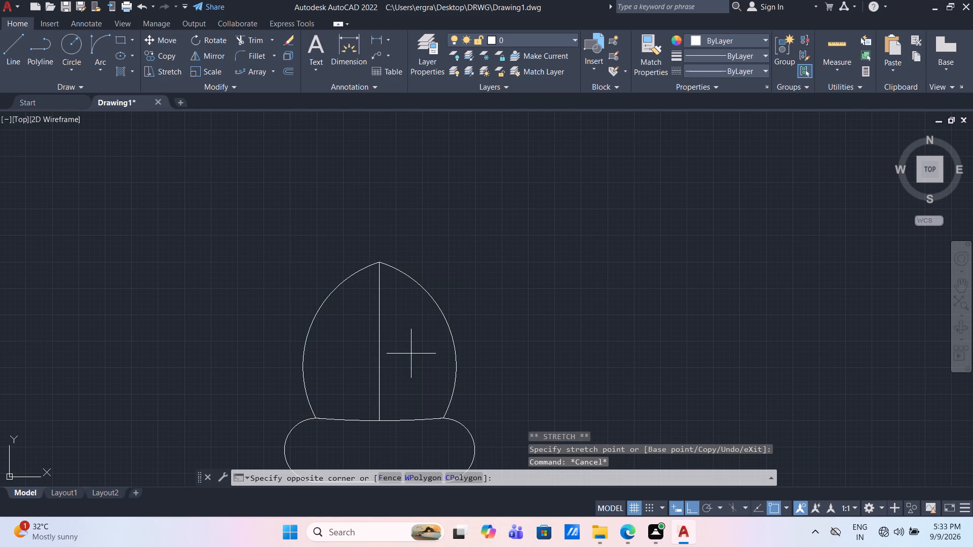
click(374, 339)
key(Delete)
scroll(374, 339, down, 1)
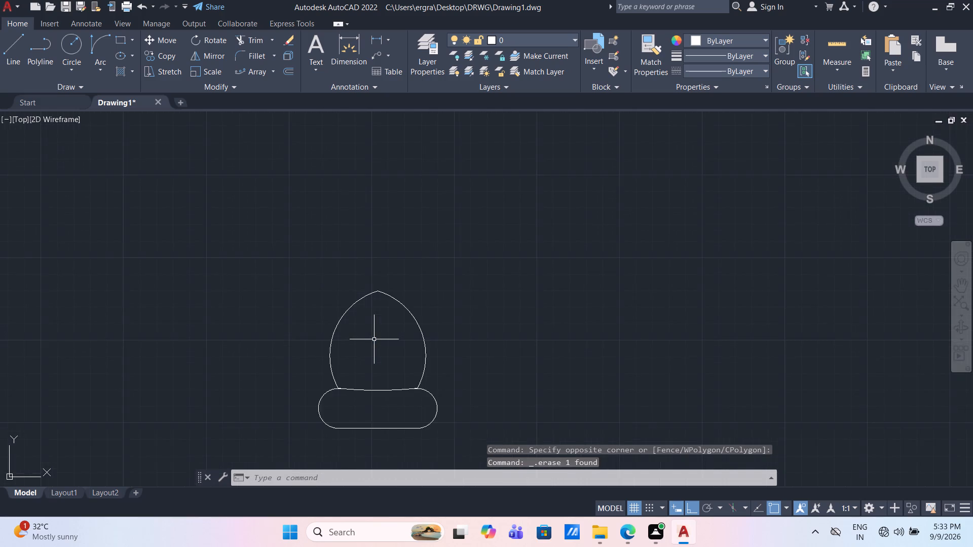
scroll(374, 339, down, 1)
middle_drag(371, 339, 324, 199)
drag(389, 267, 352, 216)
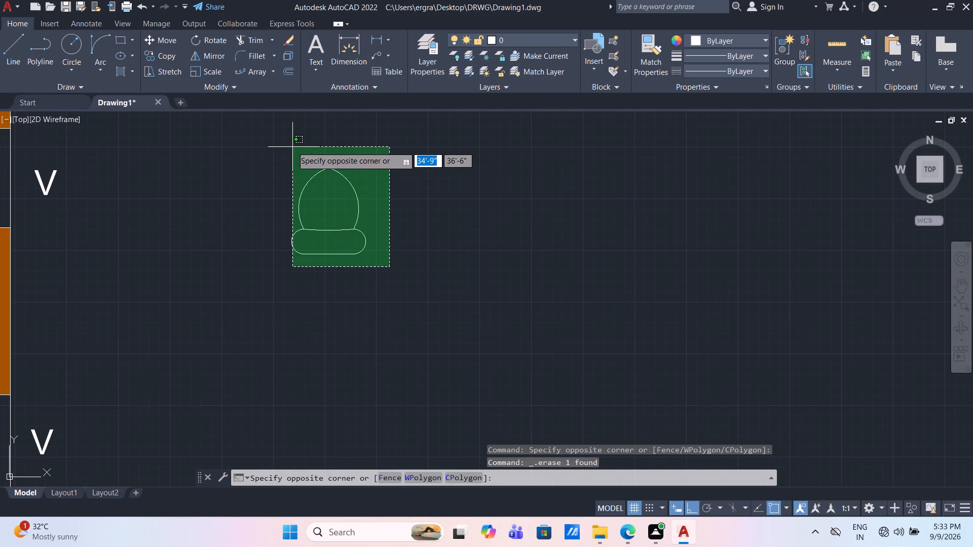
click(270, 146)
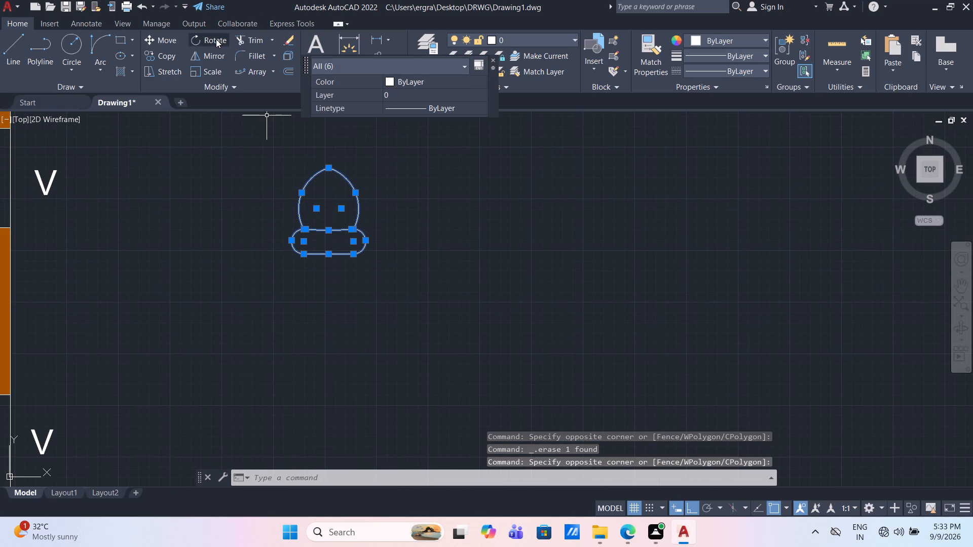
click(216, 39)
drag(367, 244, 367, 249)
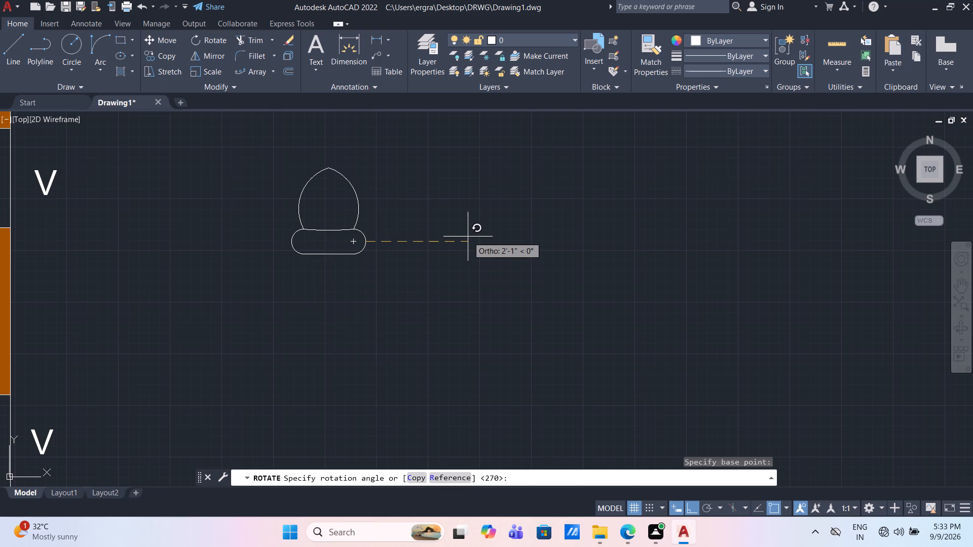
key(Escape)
Copy the whole symbol into the northern bath with ortho off, placing its base against the wall dividing the two baths.
drag(420, 256, 402, 246)
click(274, 156)
text(CO)
key(Return)
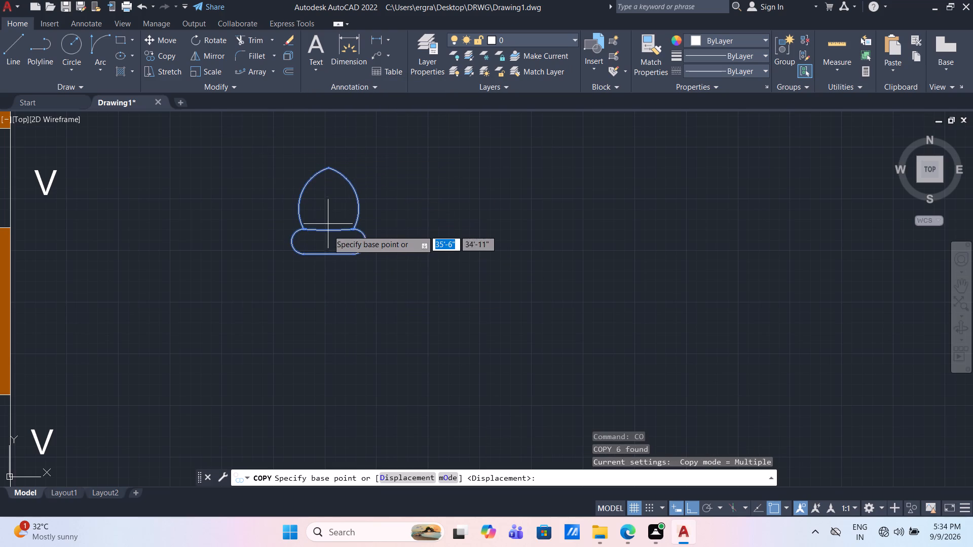
click(353, 257)
scroll(207, 279, down, 1)
middle_drag(209, 279, 304, 309)
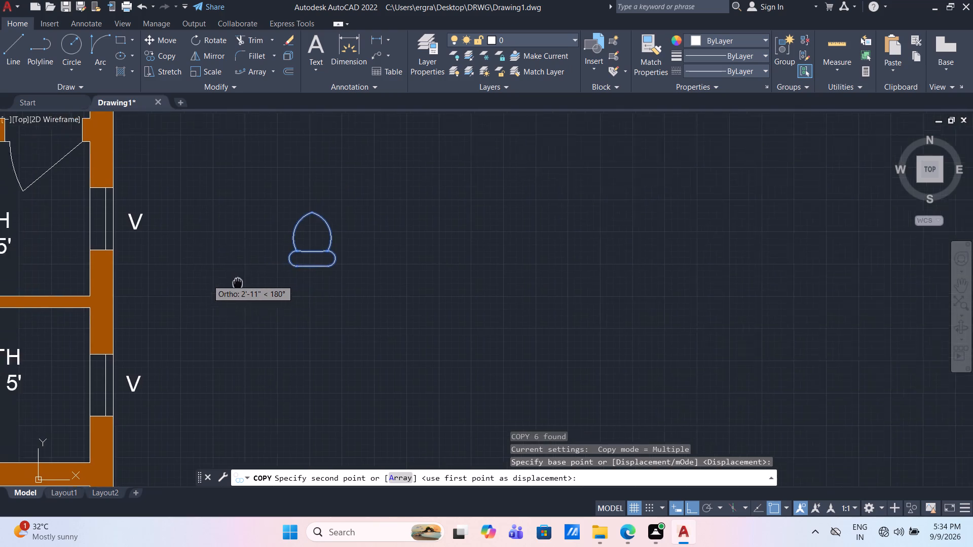
middle_drag(304, 309, 470, 300)
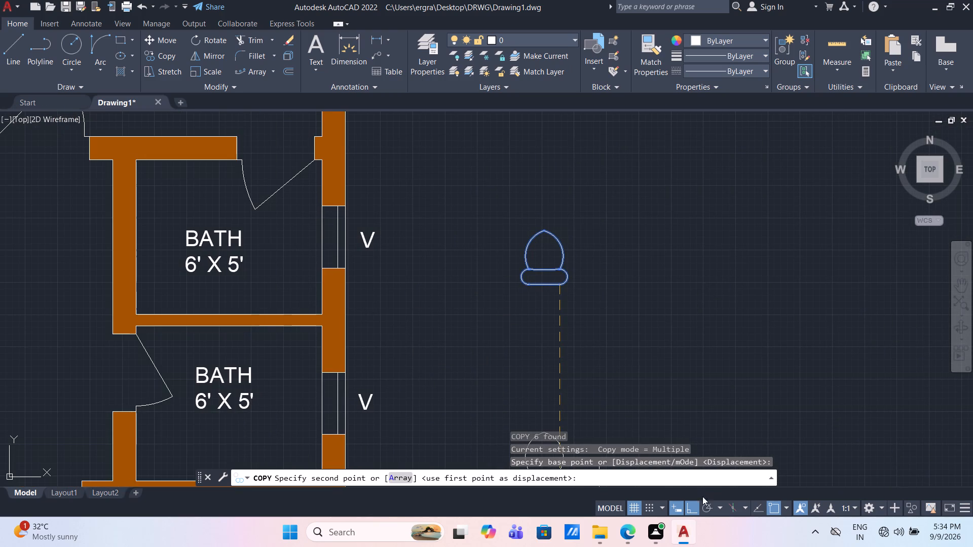
click(694, 508)
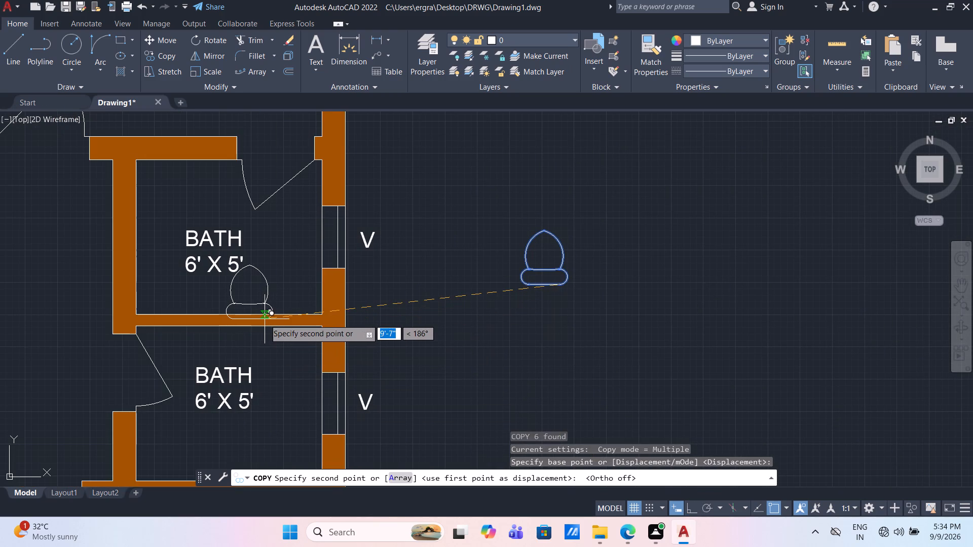
scroll(279, 310, up, 1)
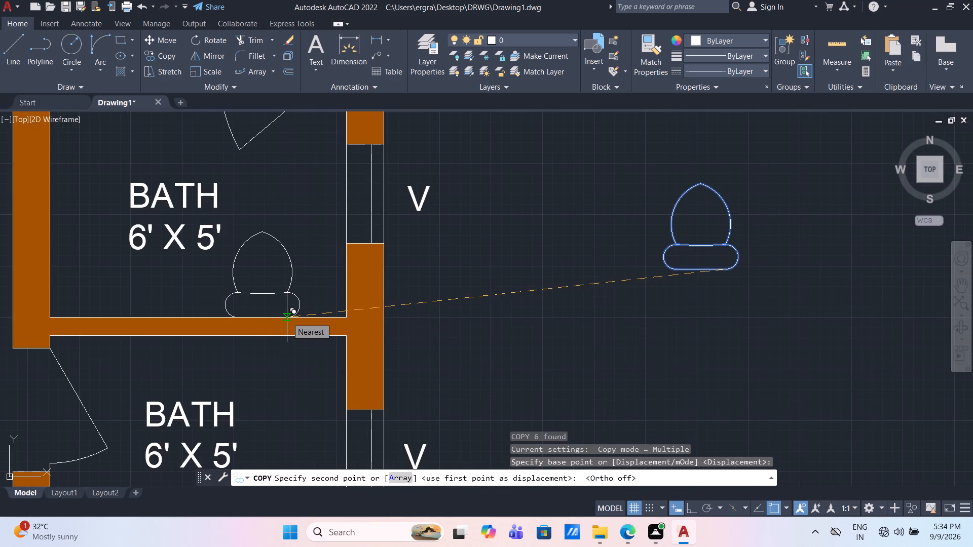
click(287, 318)
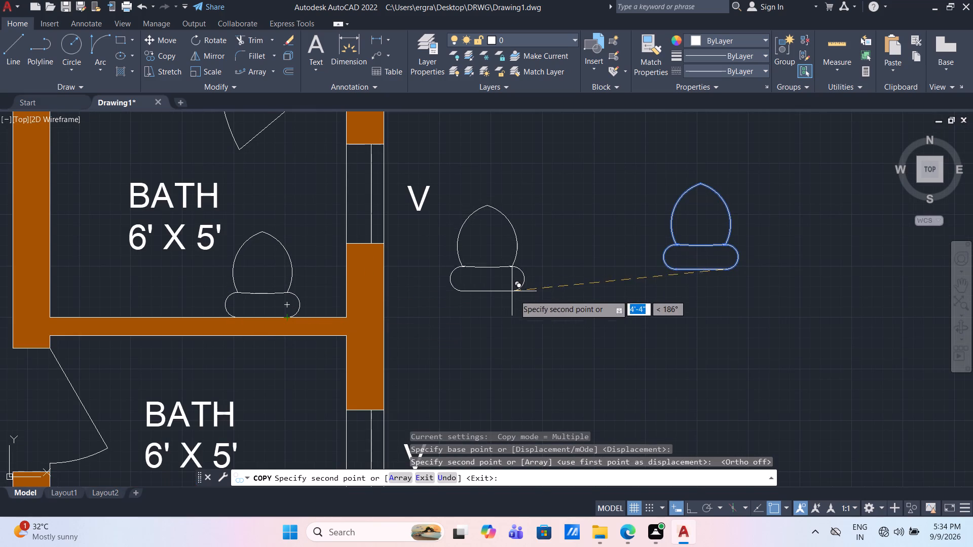
key(Escape)
Rotate the original fixture symbol outside the house by 270° about its pointed tip.
middle_drag(767, 292, 592, 309)
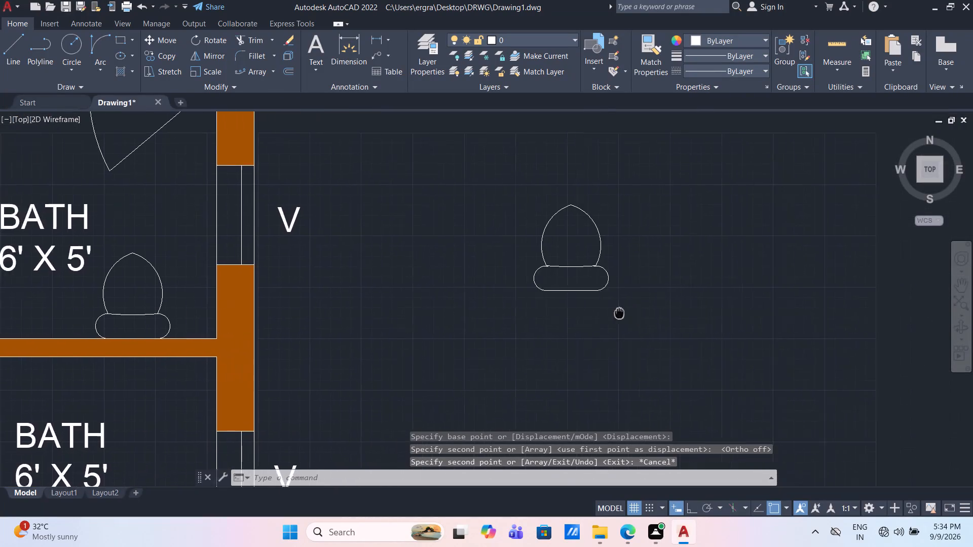
middle_drag(592, 309, 507, 286)
drag(563, 292, 405, 257)
click(360, 145)
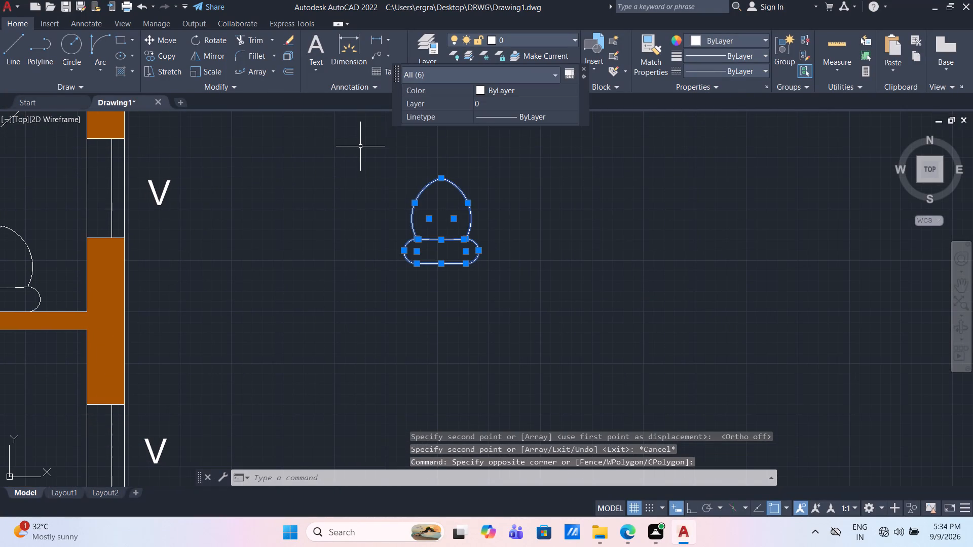
click(201, 39)
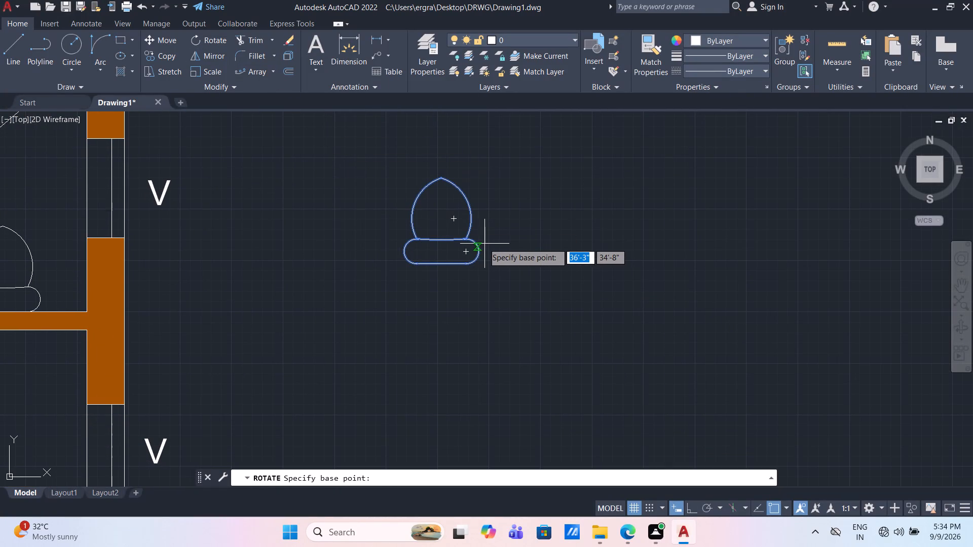
key(Return)
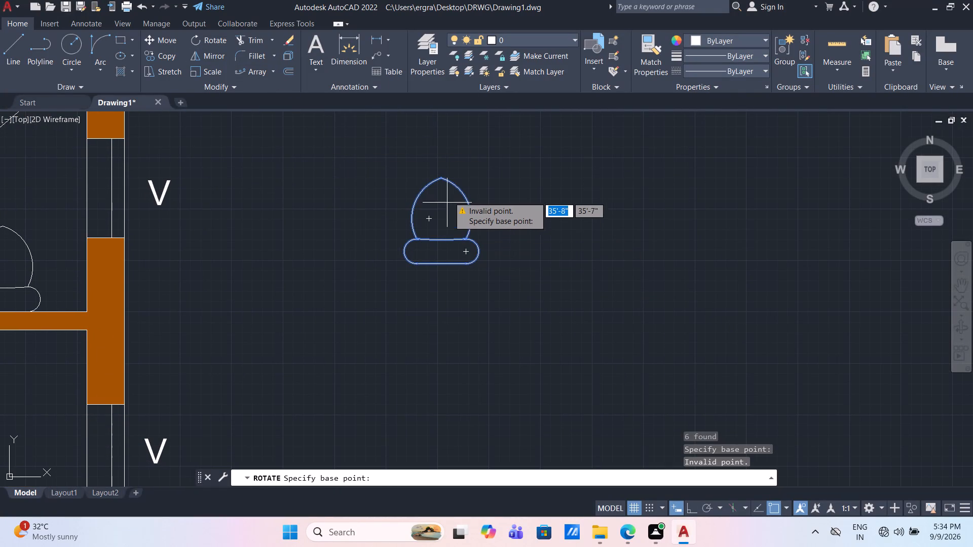
click(441, 179)
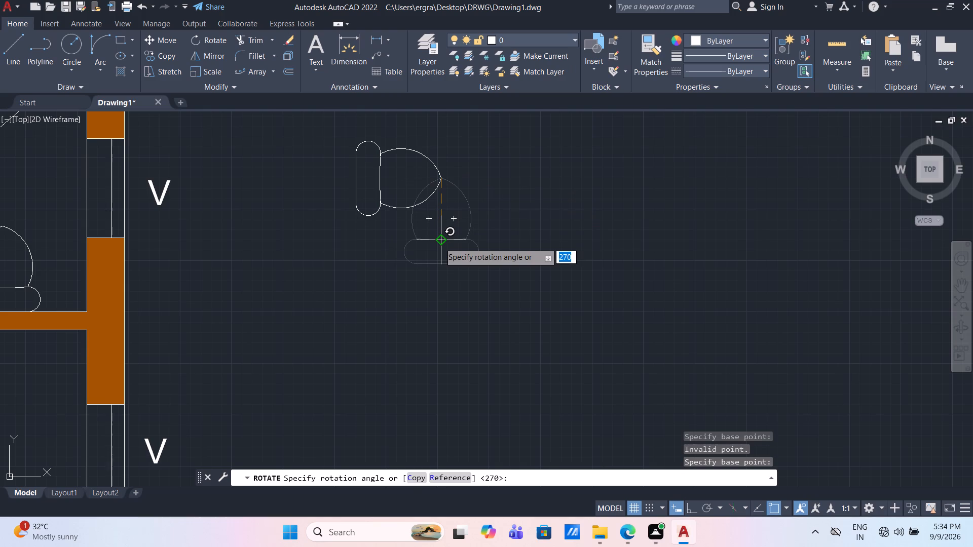
click(439, 243)
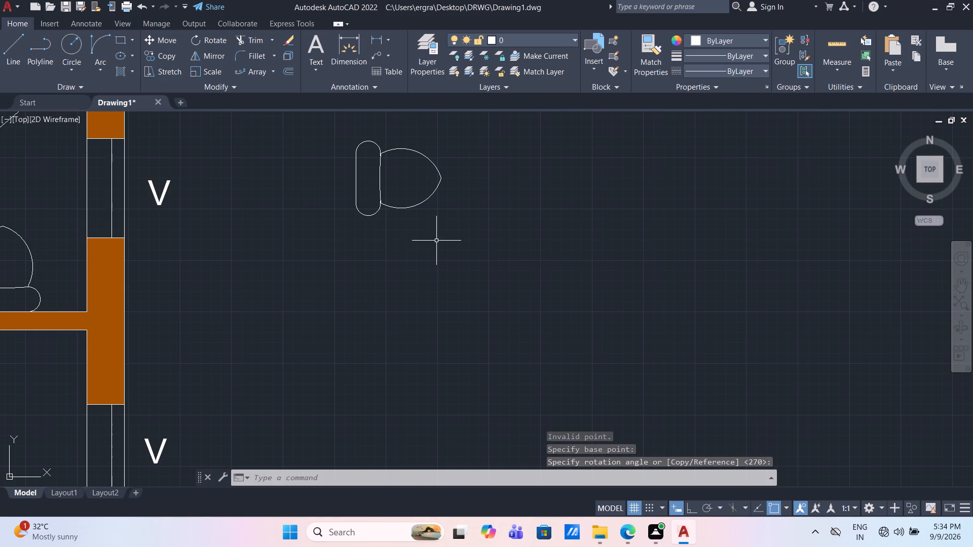
Rotate the same symbol by another 270° about its tip so the point faces south.
drag(483, 235, 474, 228)
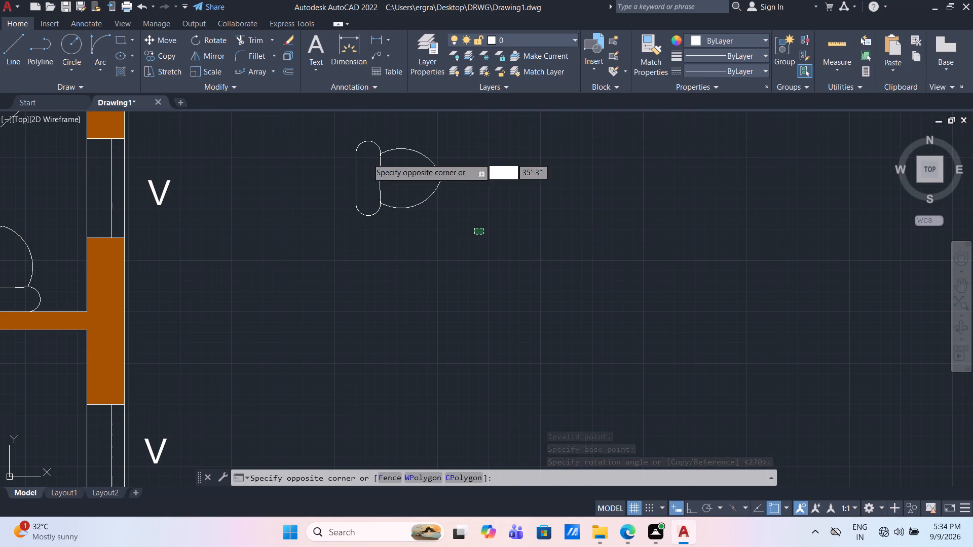
click(331, 133)
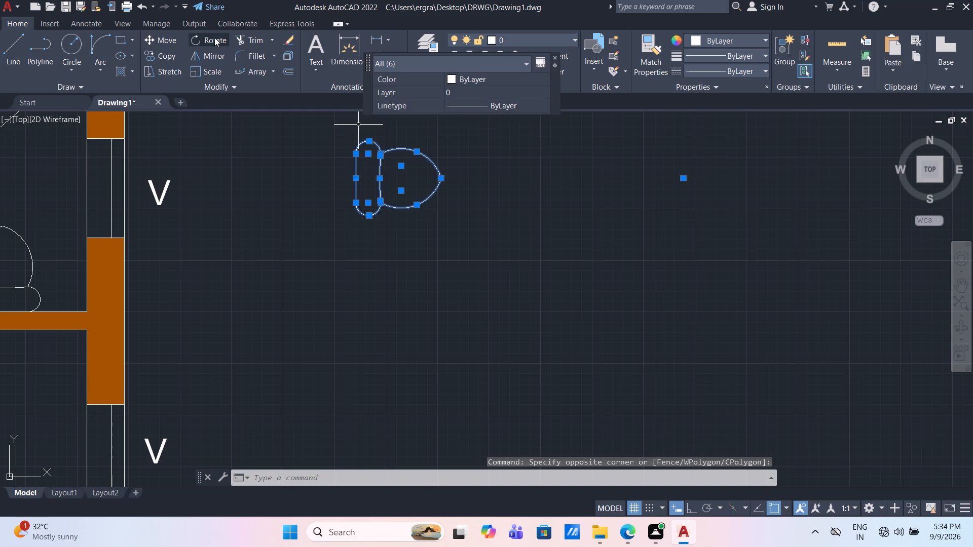
click(214, 37)
drag(442, 178, 443, 183)
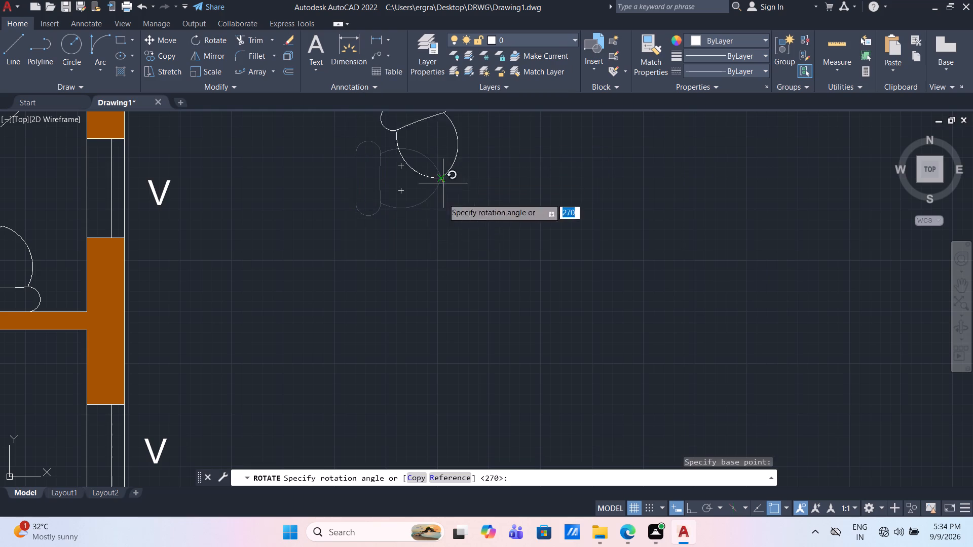
click(441, 231)
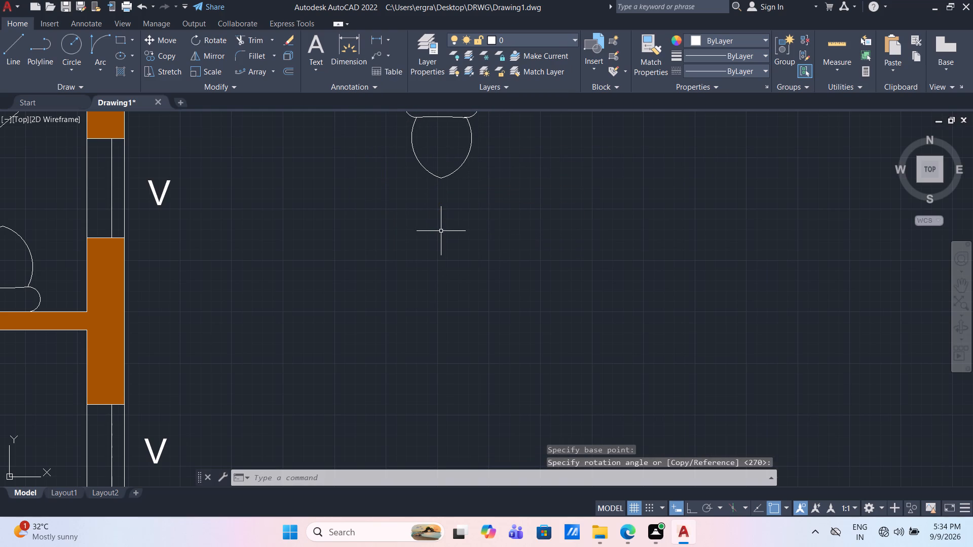
Move the rotated symbol into the southern bath, placing its base against the wall dividing the two baths.
middle_drag(512, 179, 506, 245)
drag(521, 287, 465, 229)
click(347, 137)
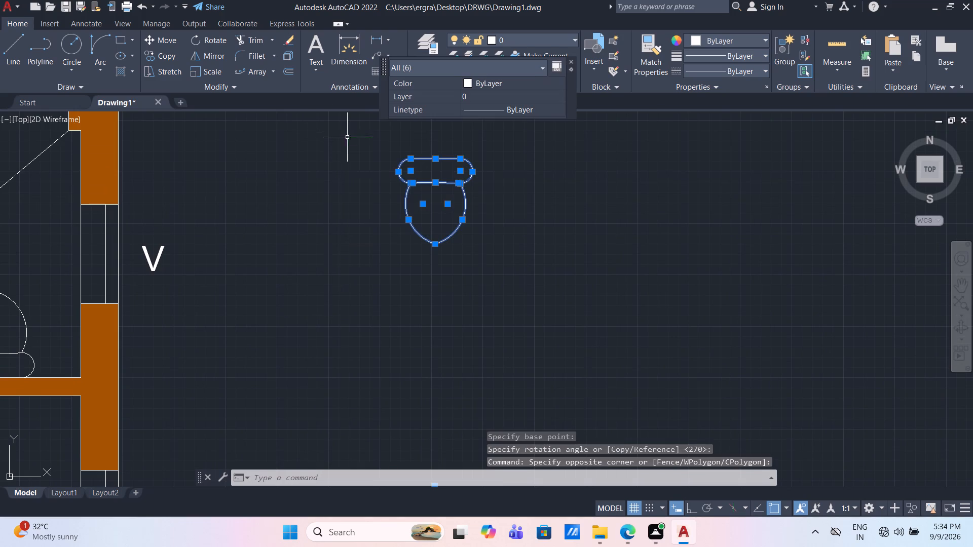
key(m)
key(Return)
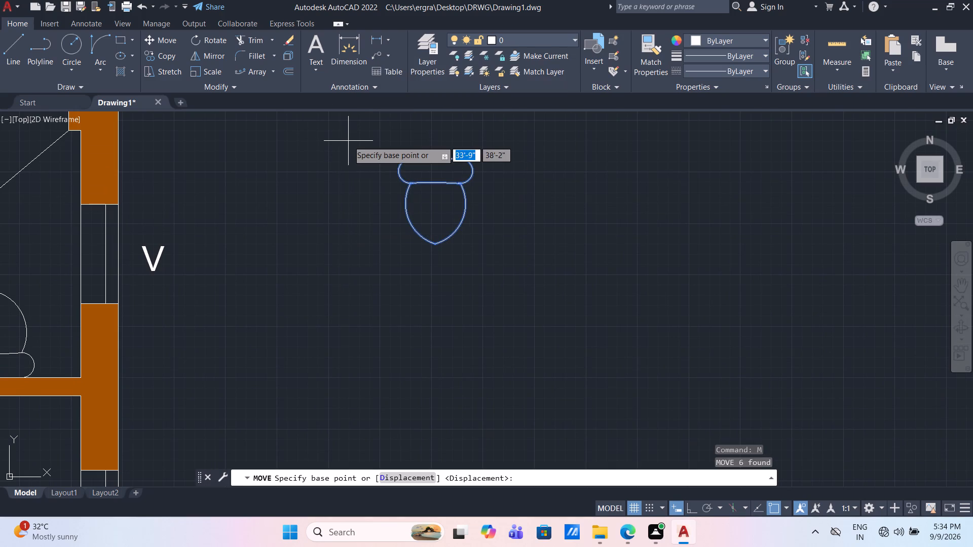
click(462, 162)
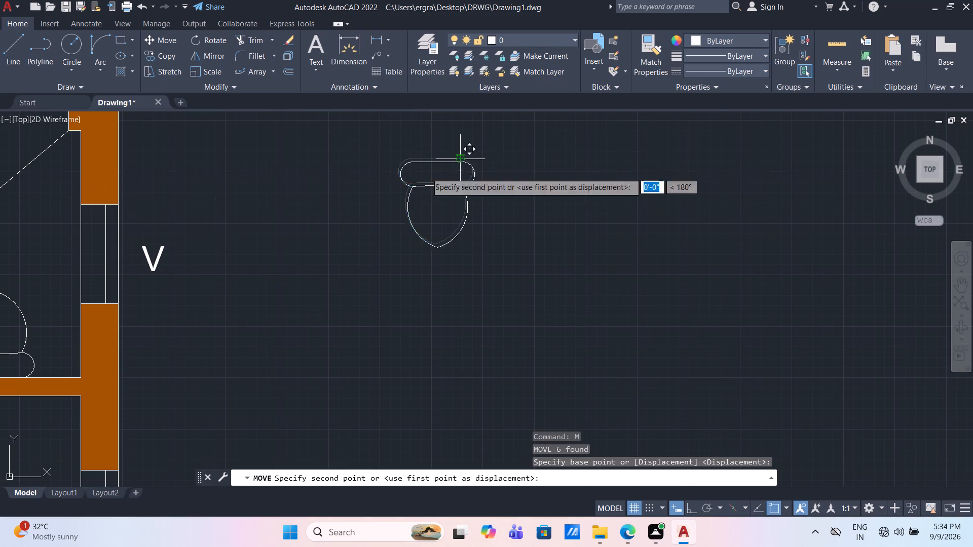
scroll(140, 298, down, 1)
middle_drag(93, 318, 171, 286)
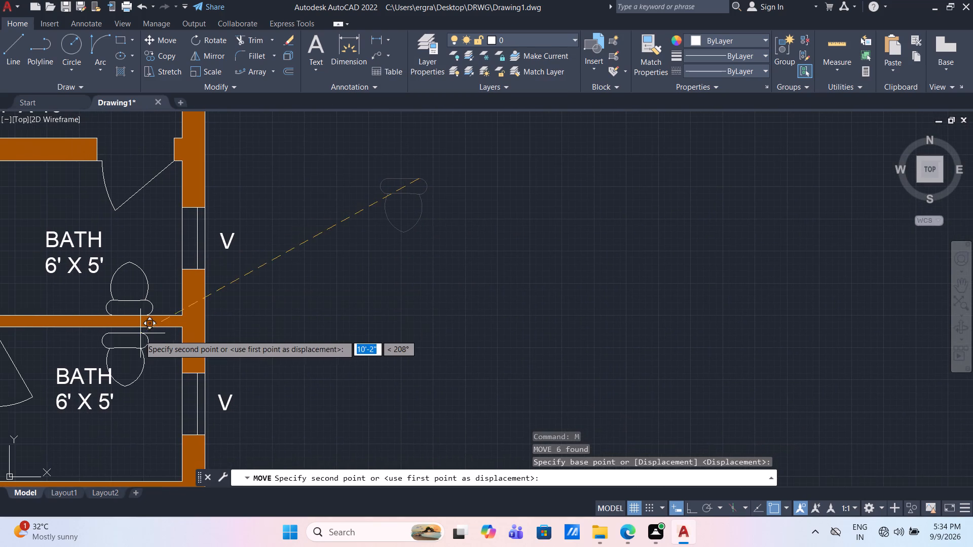
scroll(147, 335, up, 3)
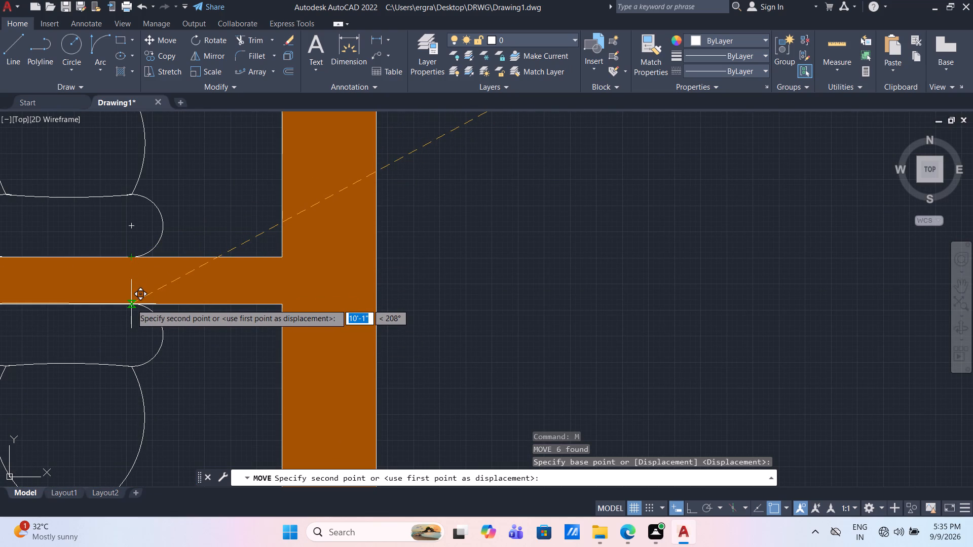
middle_drag(135, 303, 139, 302)
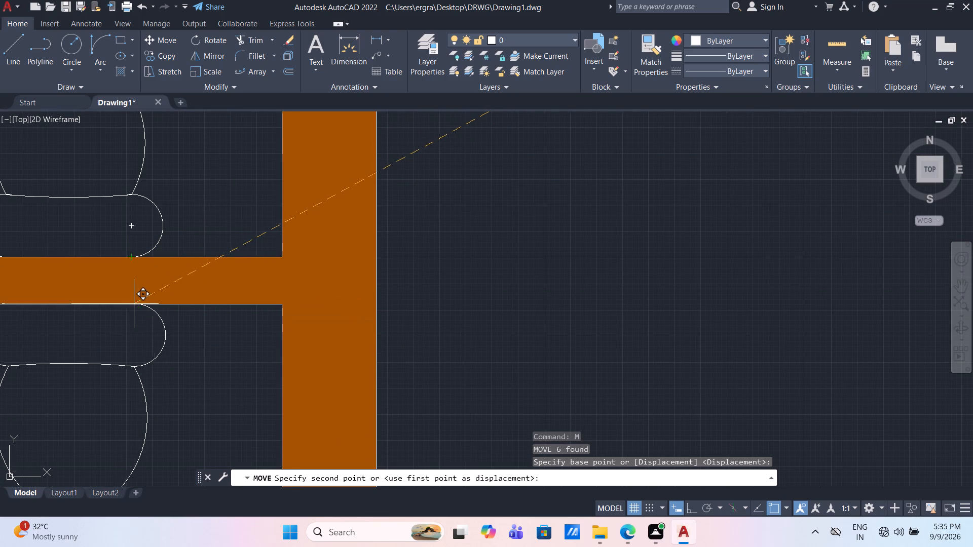
middle_drag(139, 302, 269, 306)
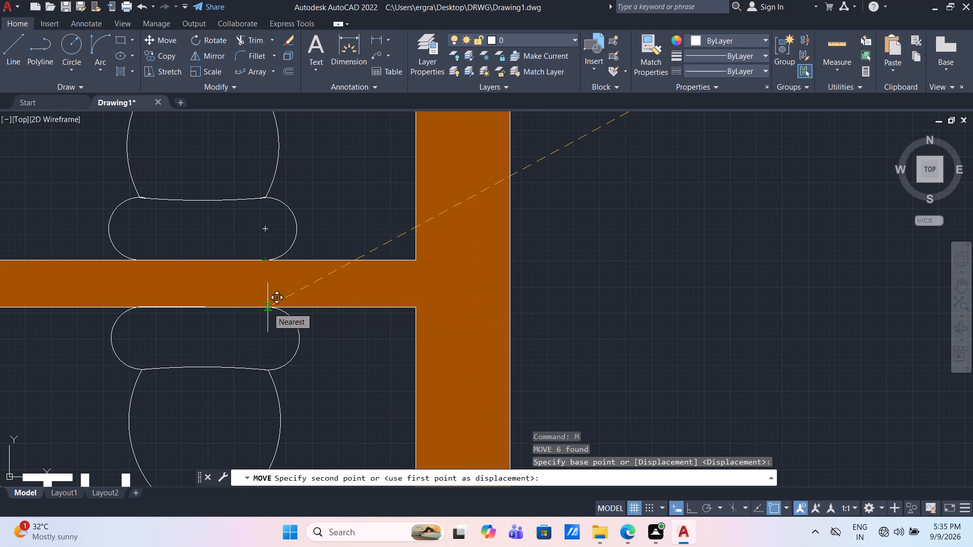
click(268, 307)
Move the southern bath's BATH 6' X 5' label a short distance south, clear of the fixture symbol.
middle_drag(245, 350, 235, 299)
scroll(235, 299, down, 2)
middle_drag(274, 329, 275, 327)
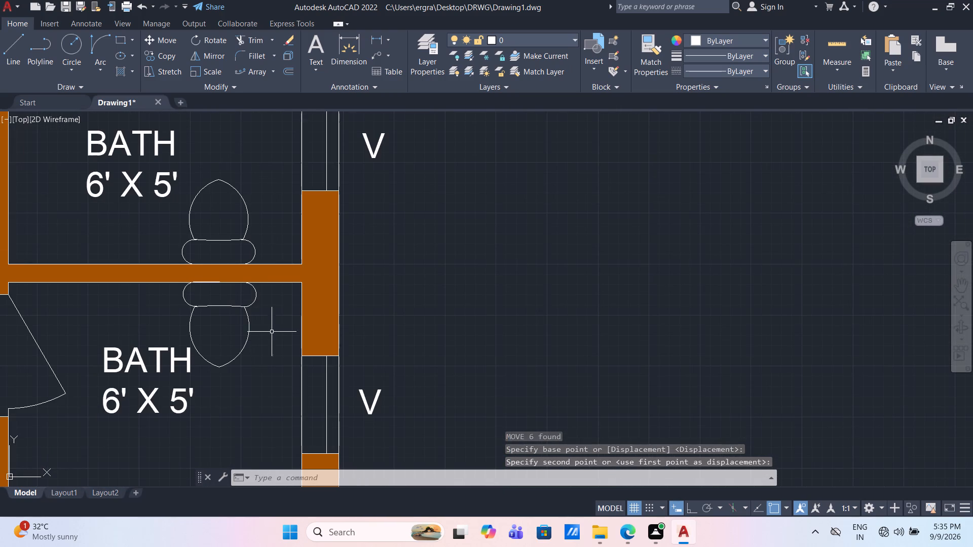
middle_drag(275, 327, 321, 255)
click(174, 280)
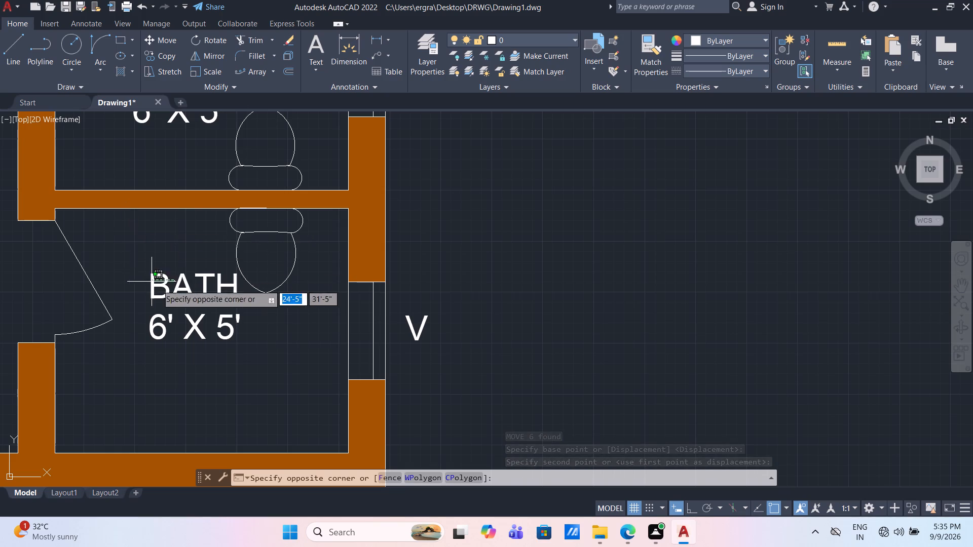
click(160, 285)
key(m)
key(Return)
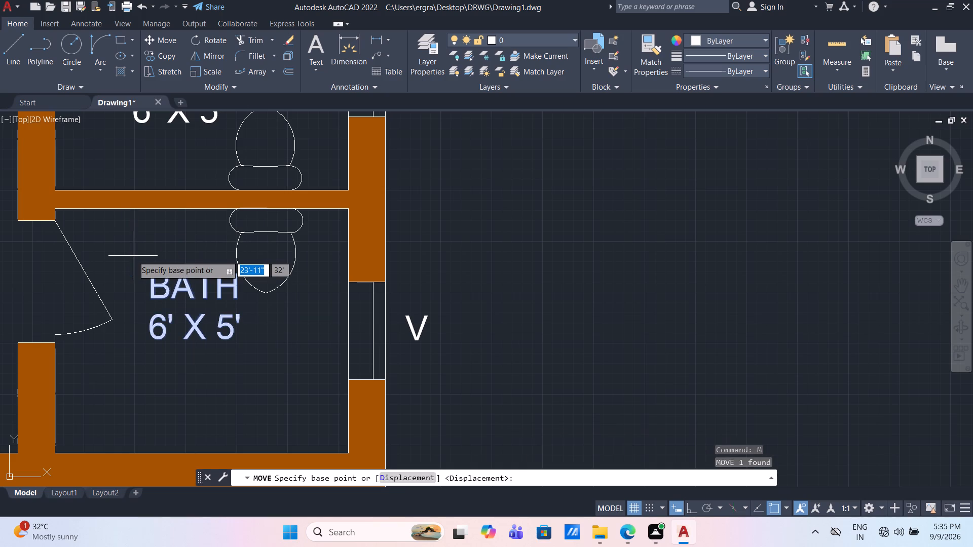
click(152, 279)
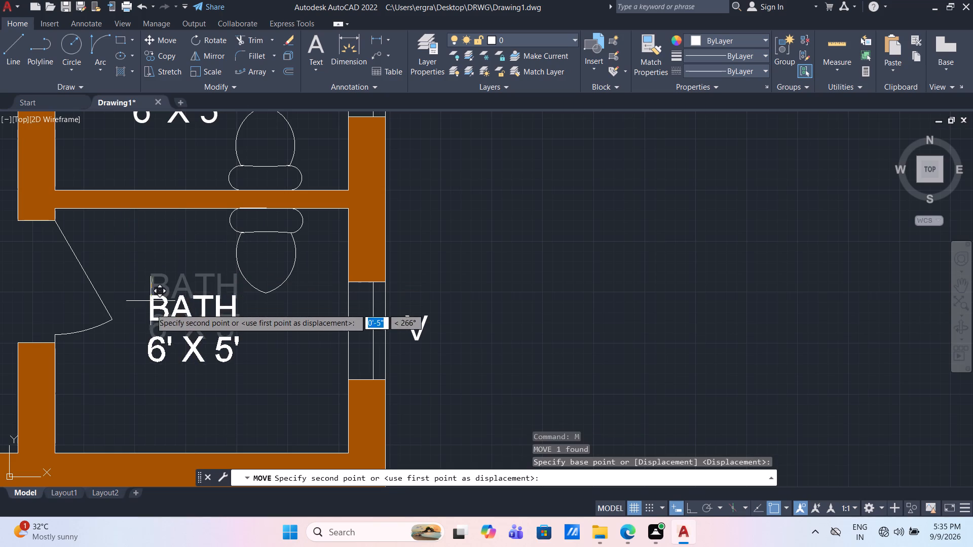
click(152, 324)
Review the whole floor plan, checking the fixtures and labels in the two baths.
scroll(257, 269, down, 4)
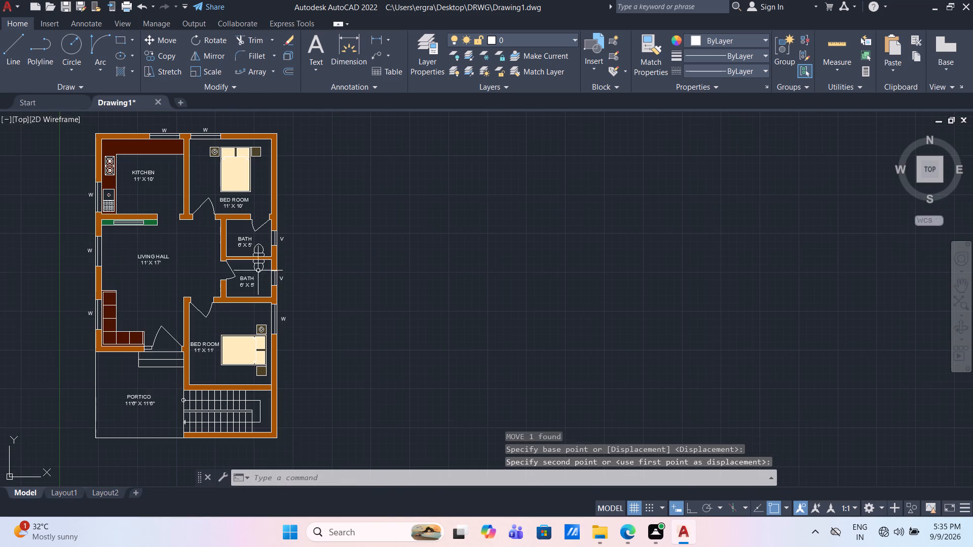
scroll(386, 312, down, 1)
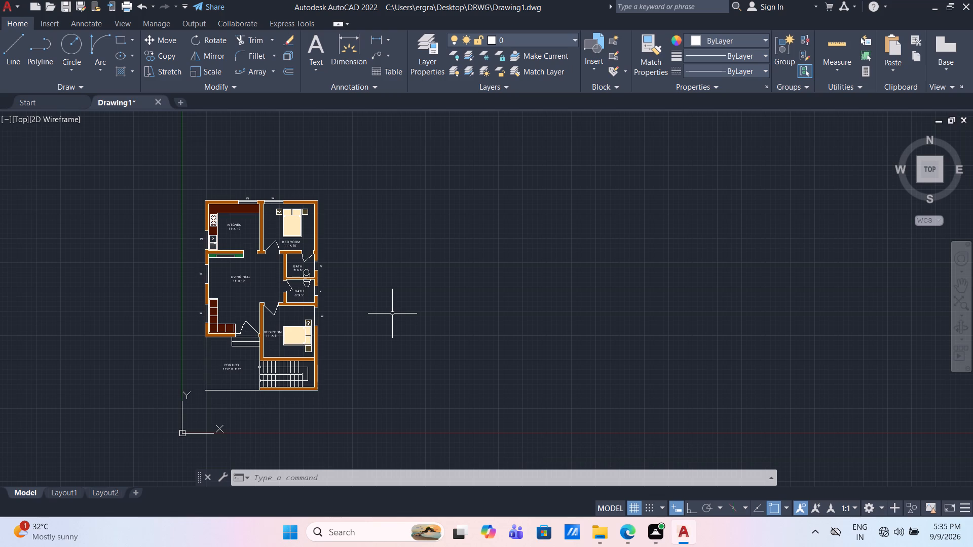
scroll(195, 279, up, 2)
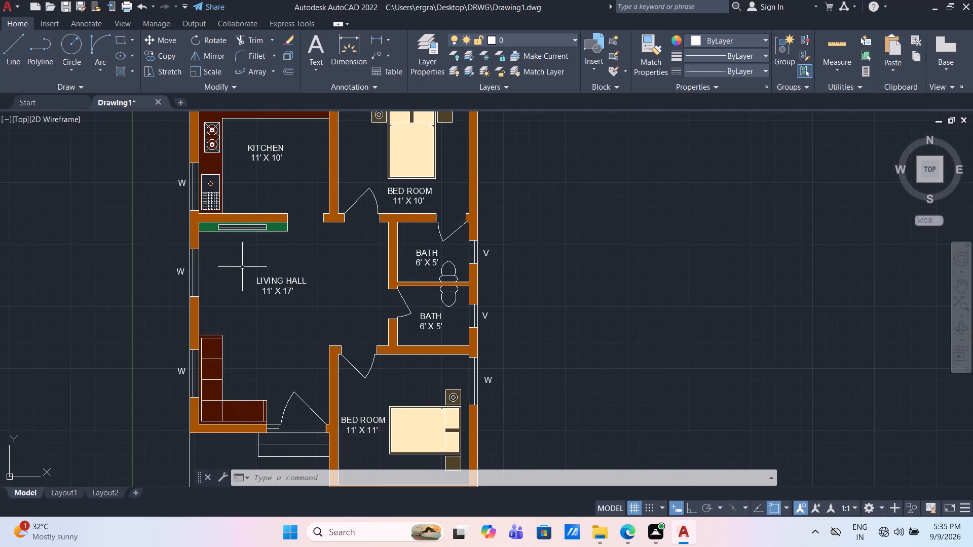
scroll(372, 260, down, 1)
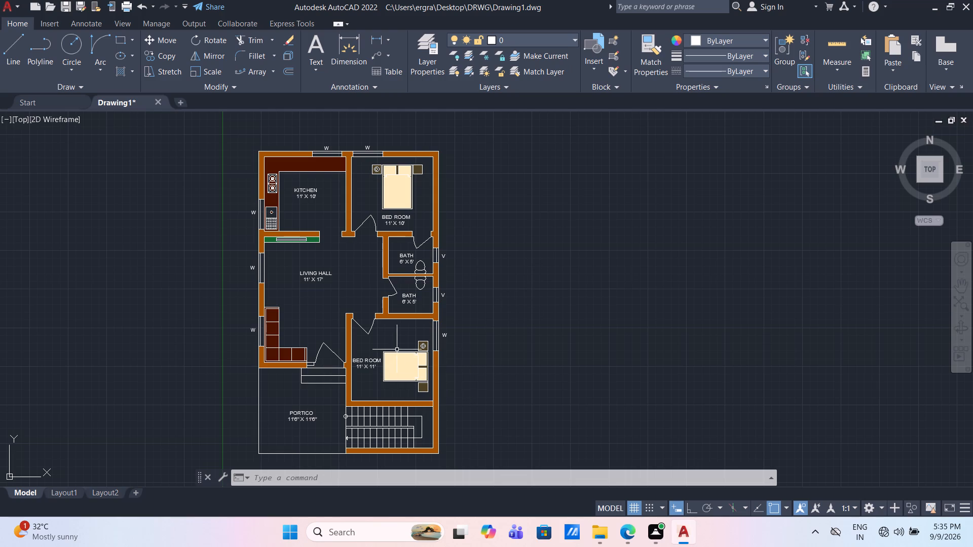
middle_drag(351, 263, 350, 261)
middle_drag(350, 261, 349, 244)
scroll(478, 241, up, 2)
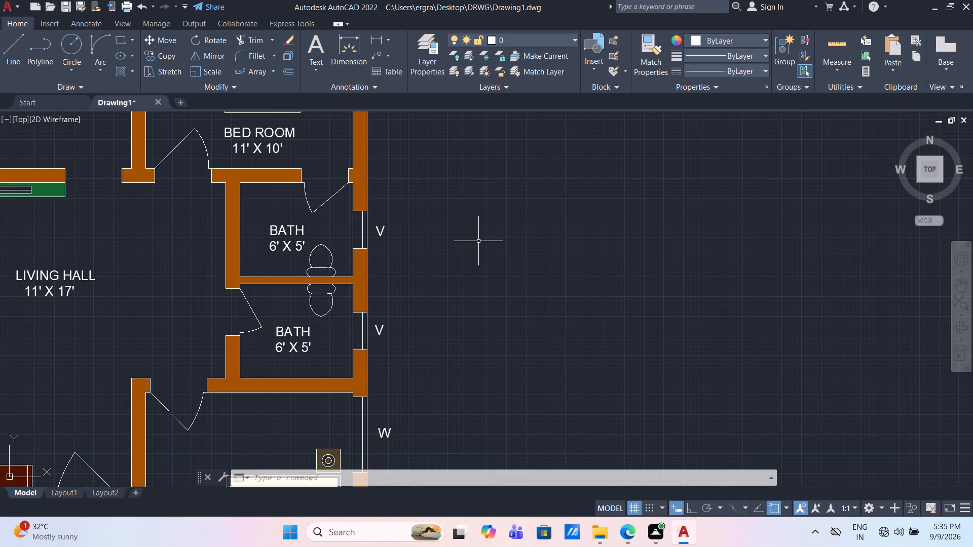
scroll(483, 248, down, 2)
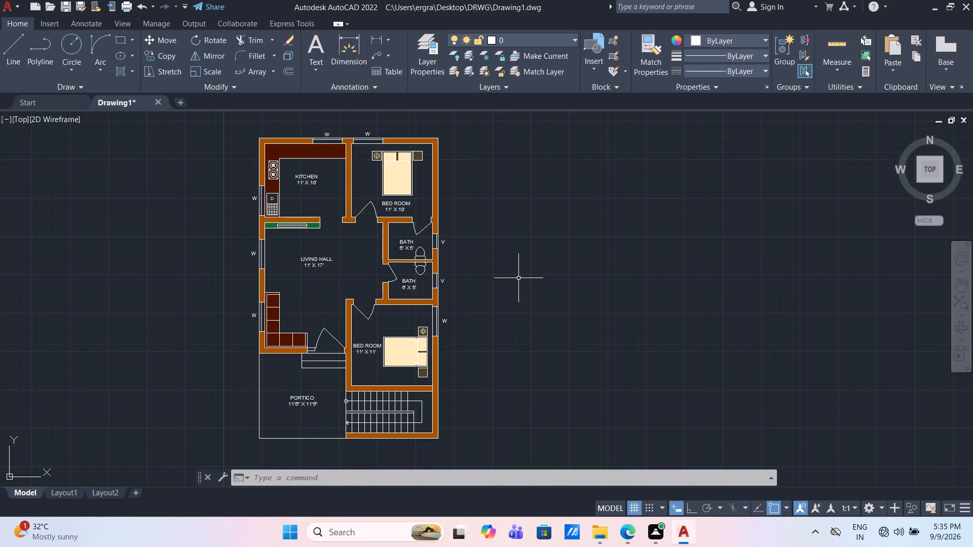
click(427, 478)
key(Escape)
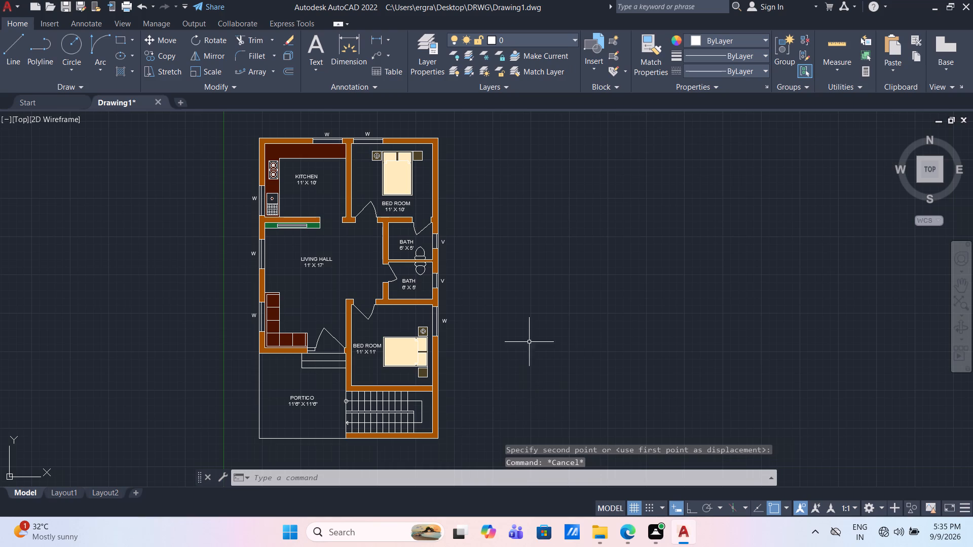
scroll(416, 262, up, 3)
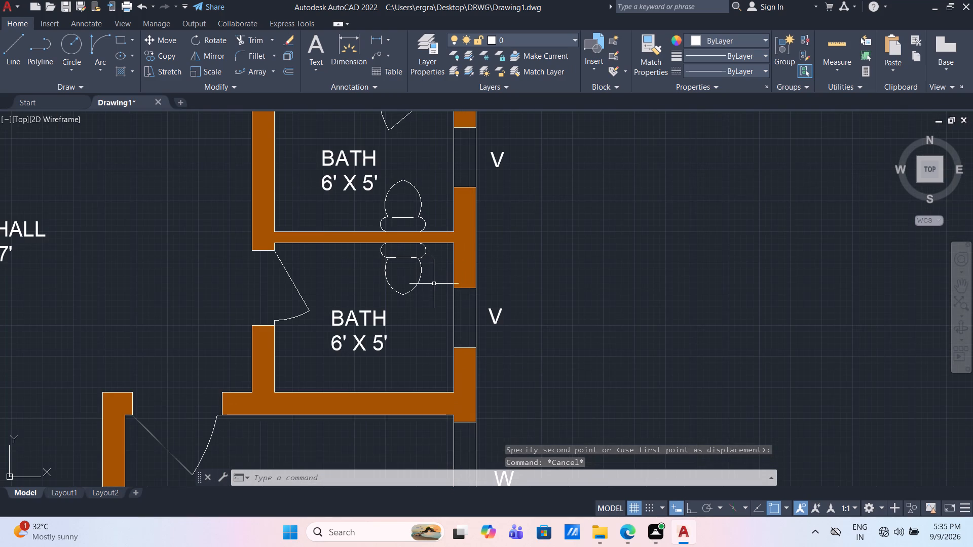
scroll(441, 295, down, 2)
scroll(534, 352, down, 1)
middle_drag(576, 363, 549, 295)
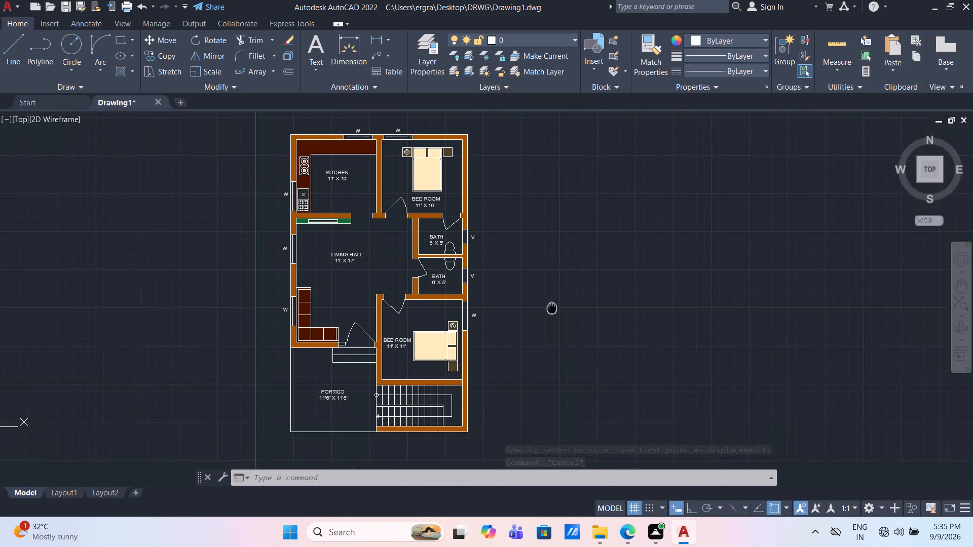
middle_drag(549, 295, 547, 282)
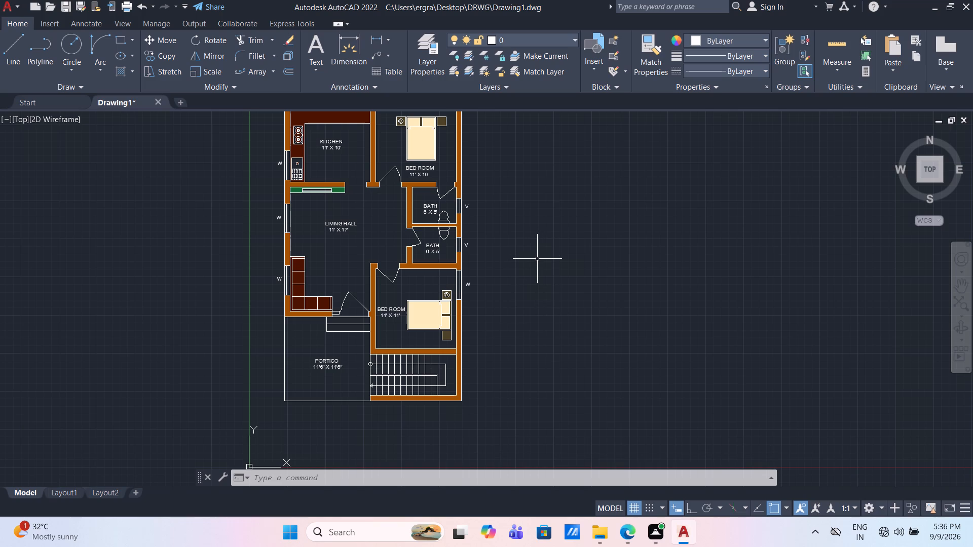
middle_drag(537, 259, 551, 287)
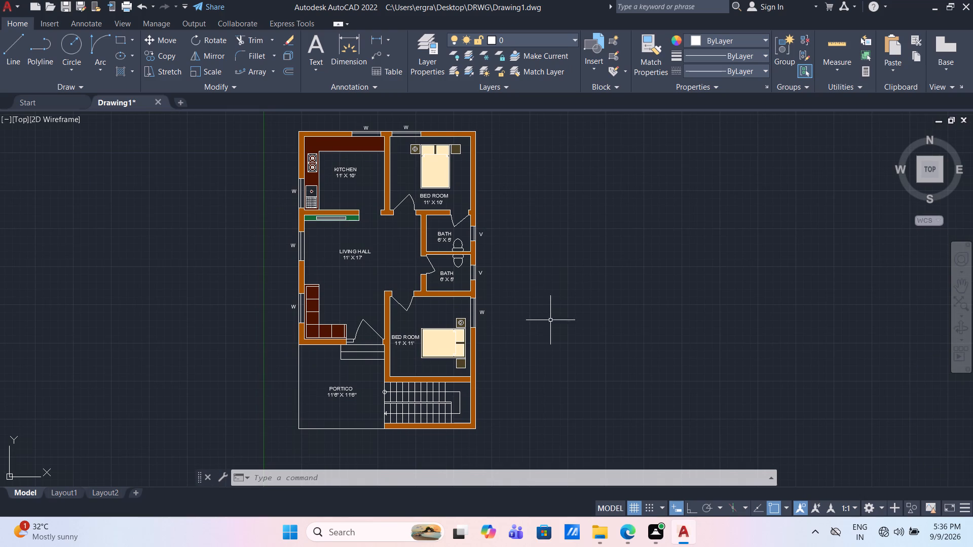
click(541, 487)
click(538, 485)
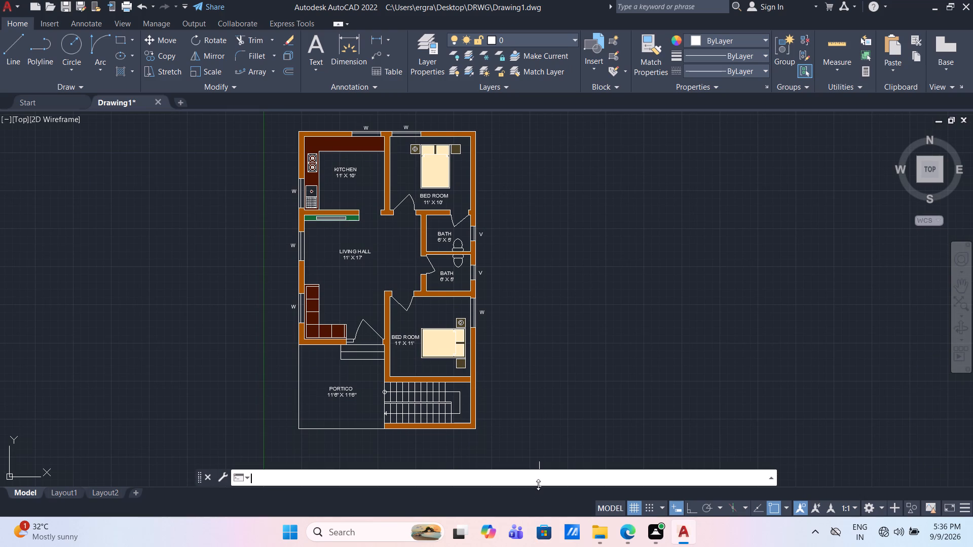
Turn off command log file recording with LOGFILEOFF.
text(LOG)
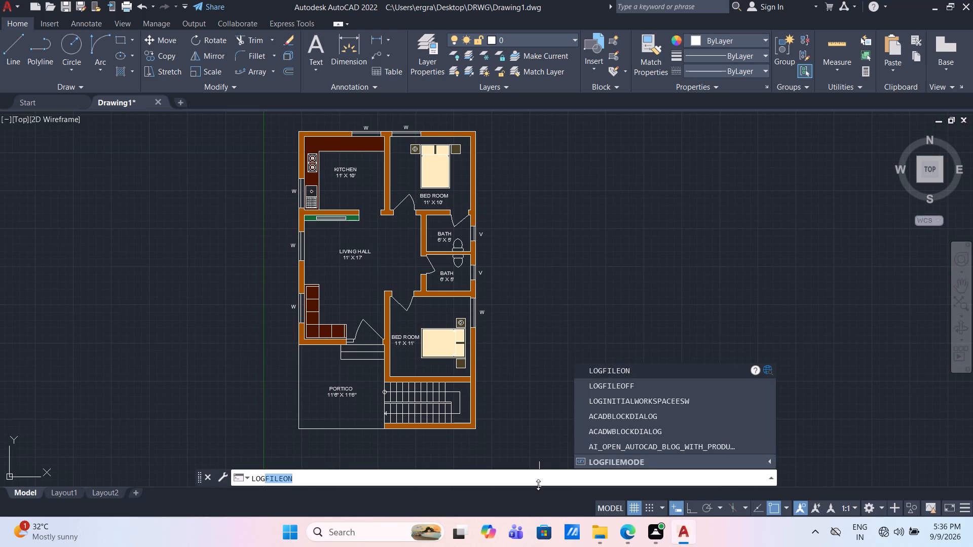
click(623, 385)
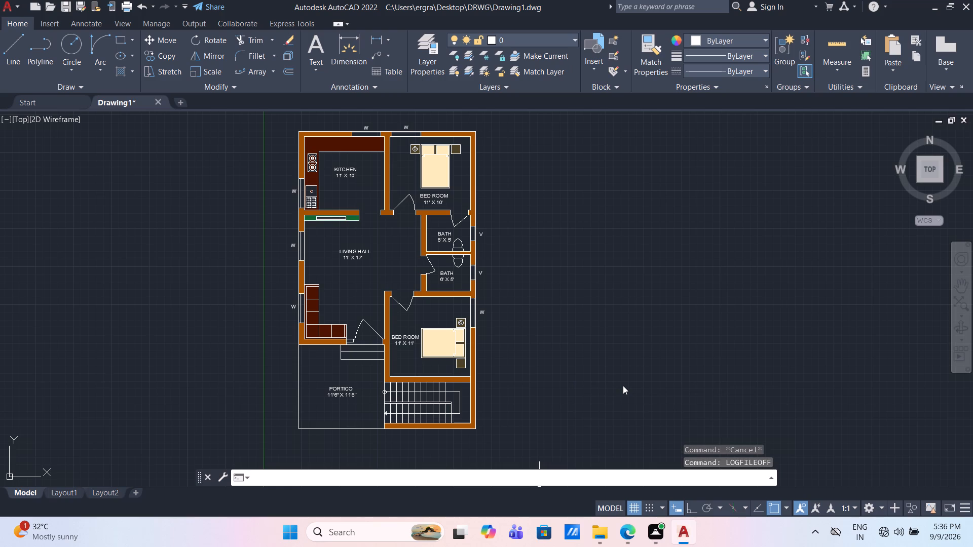
Save the floor plan drawing under its existing name.
key(ctrl+s)
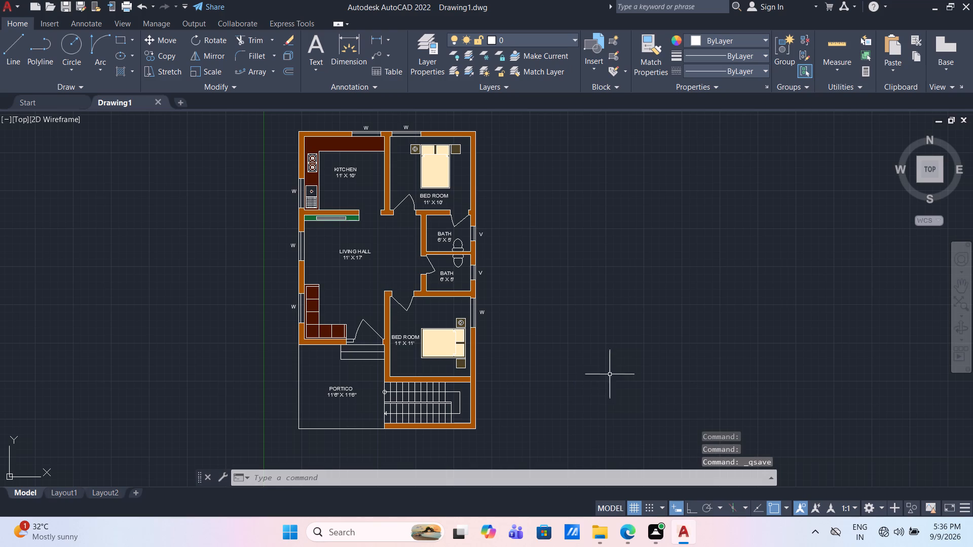
Start the PLOT command to open the plot settings for the model.
click(485, 479)
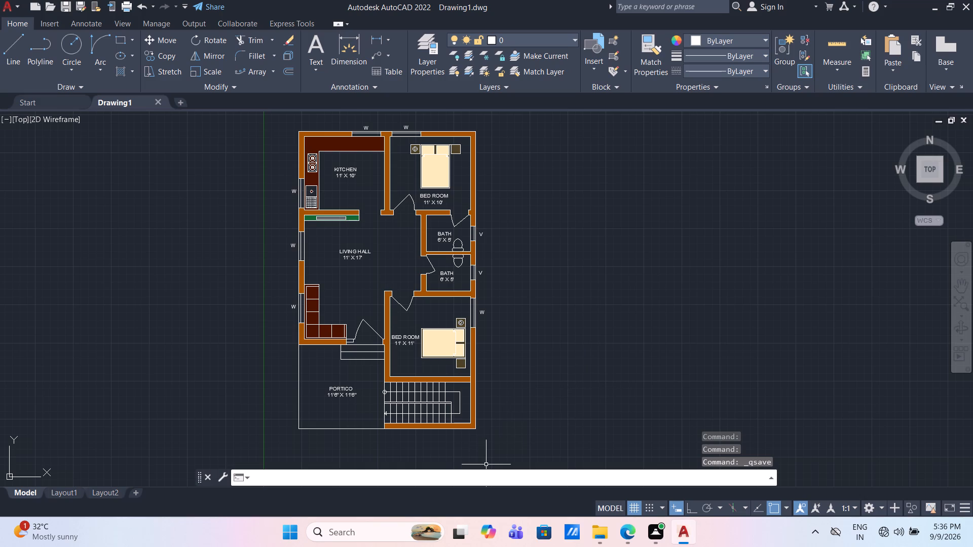
text(PLOT)
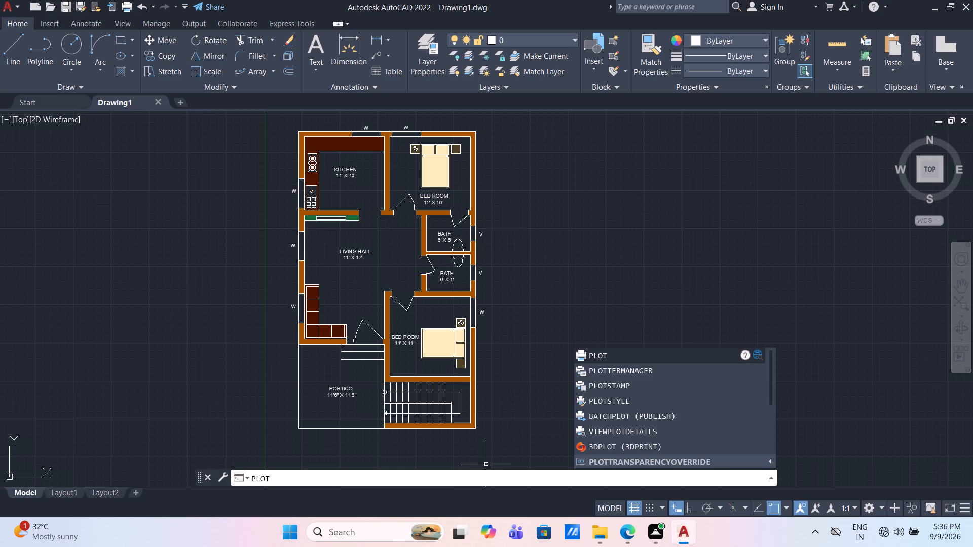
key(Return)
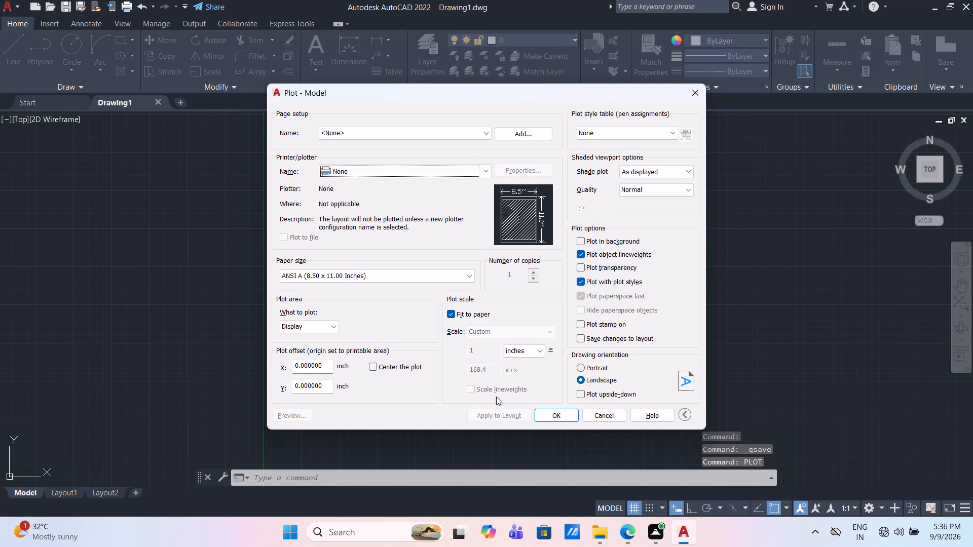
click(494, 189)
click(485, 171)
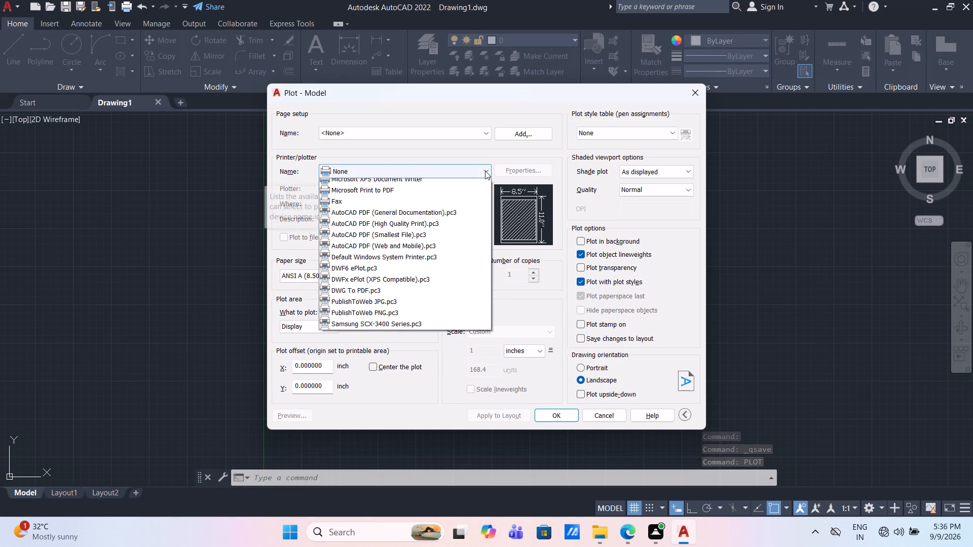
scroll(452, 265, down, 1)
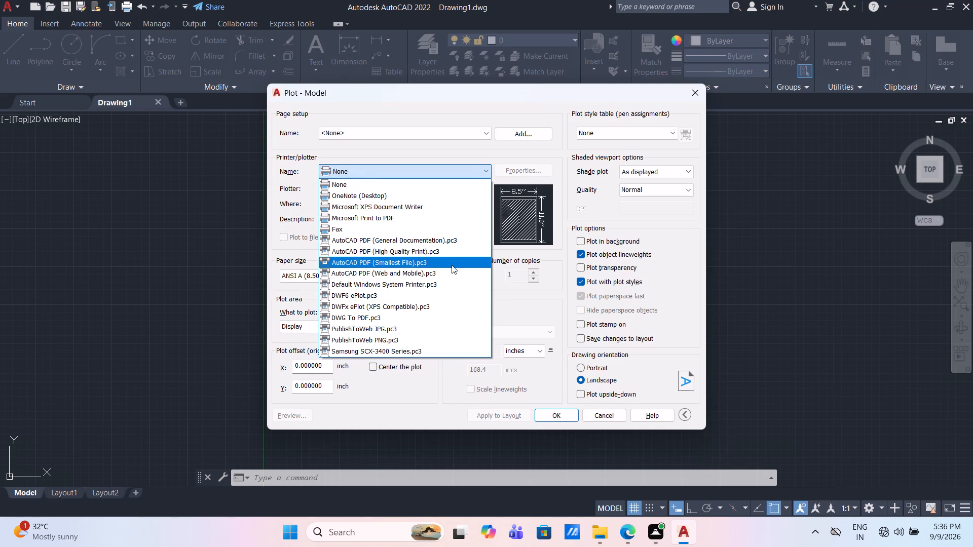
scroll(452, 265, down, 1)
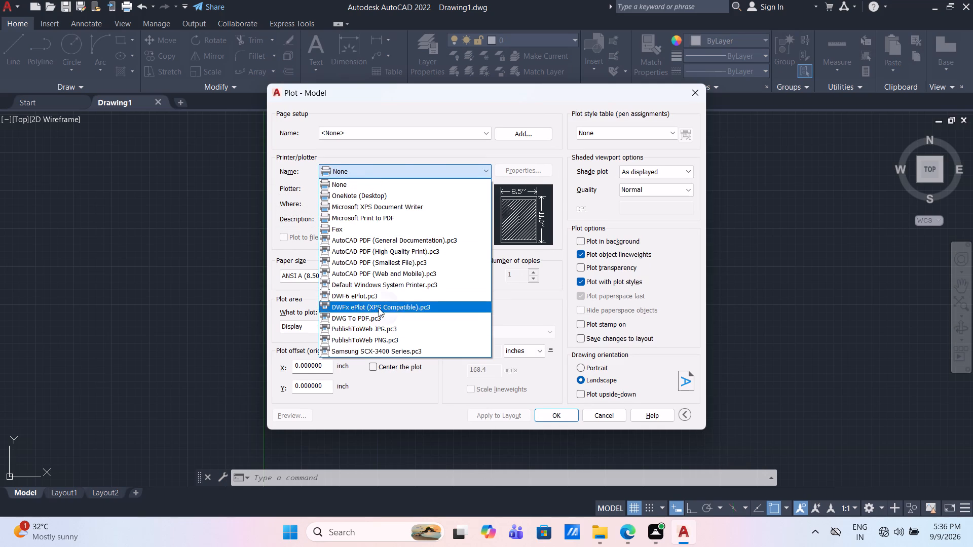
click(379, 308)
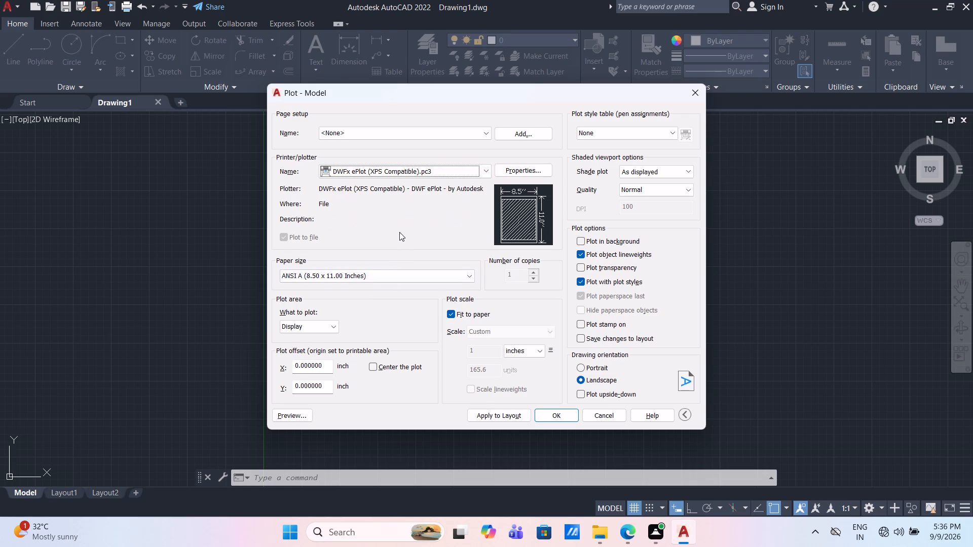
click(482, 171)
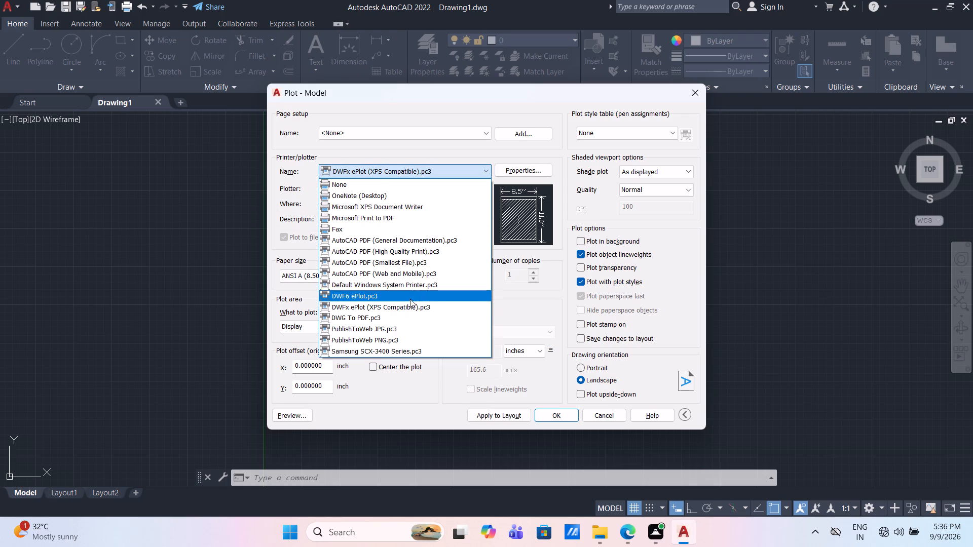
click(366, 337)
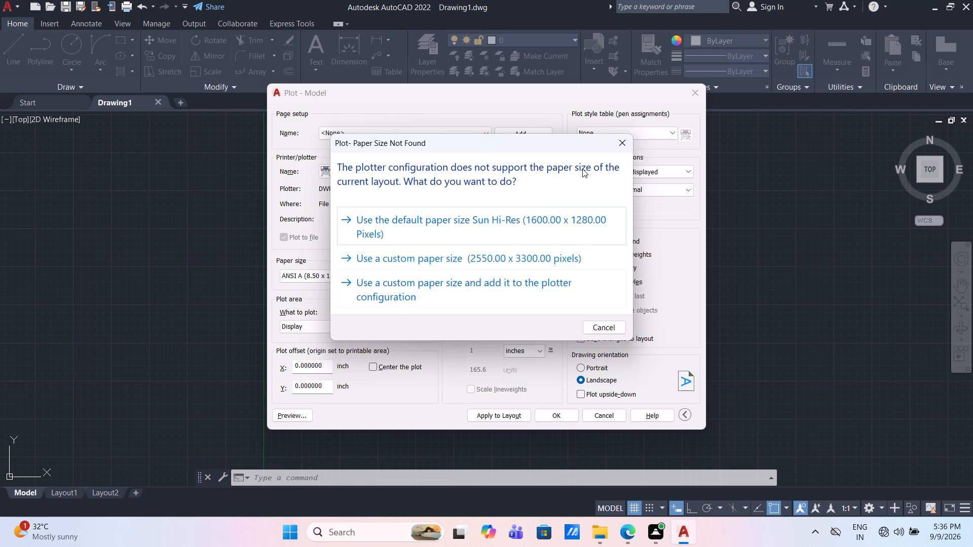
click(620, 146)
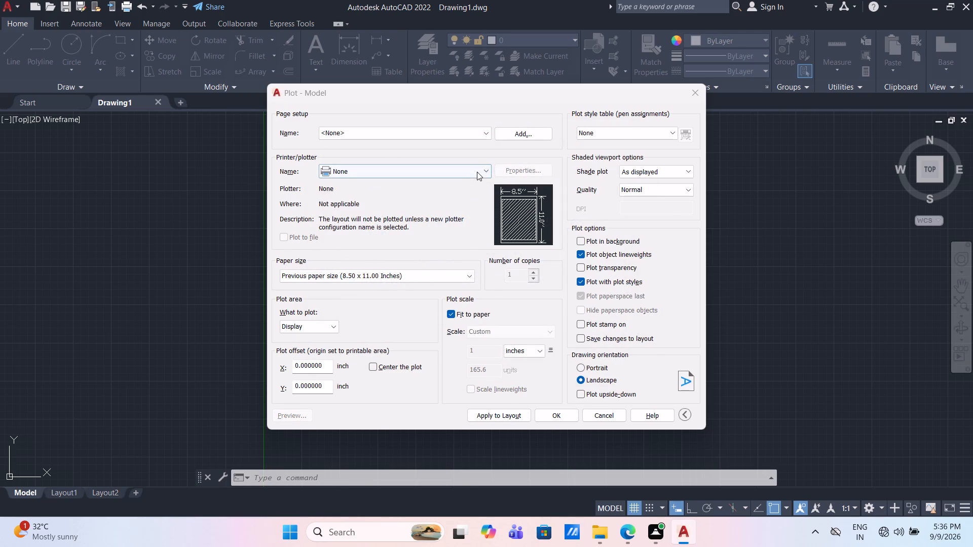
Set the plotter to DWG To PDF.pc3 and the paper size to ISO A4 (297.00 x 210.00 MM).
click(477, 172)
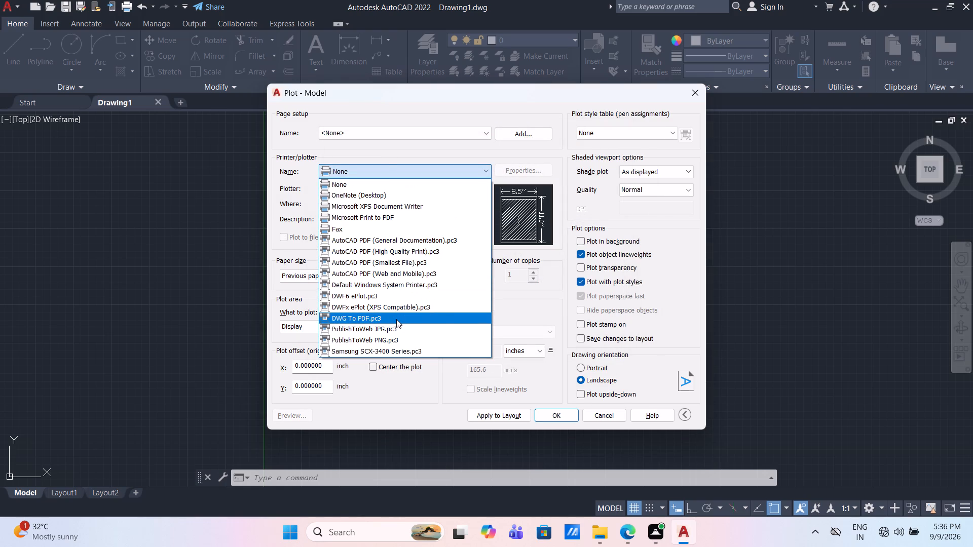
click(396, 319)
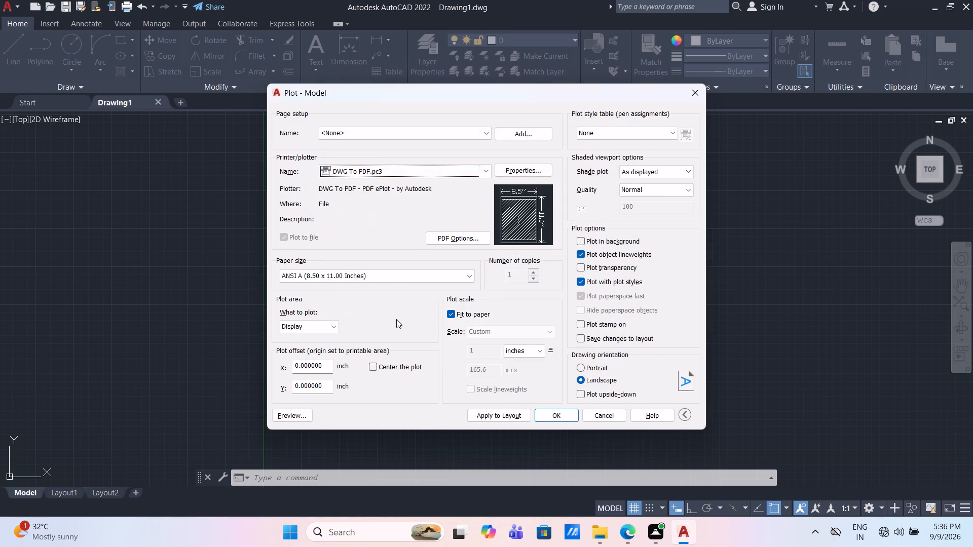
click(460, 293)
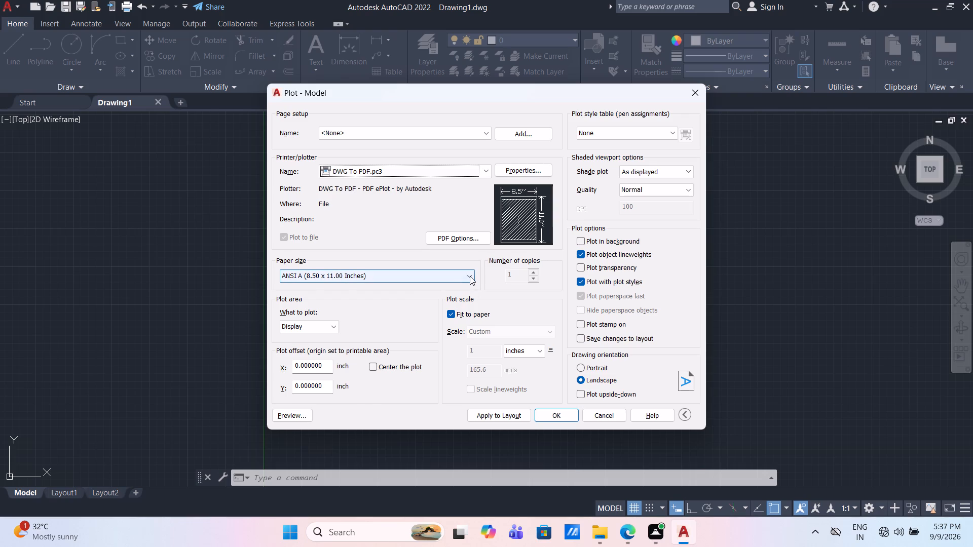
click(470, 276)
scroll(411, 355, down, 5)
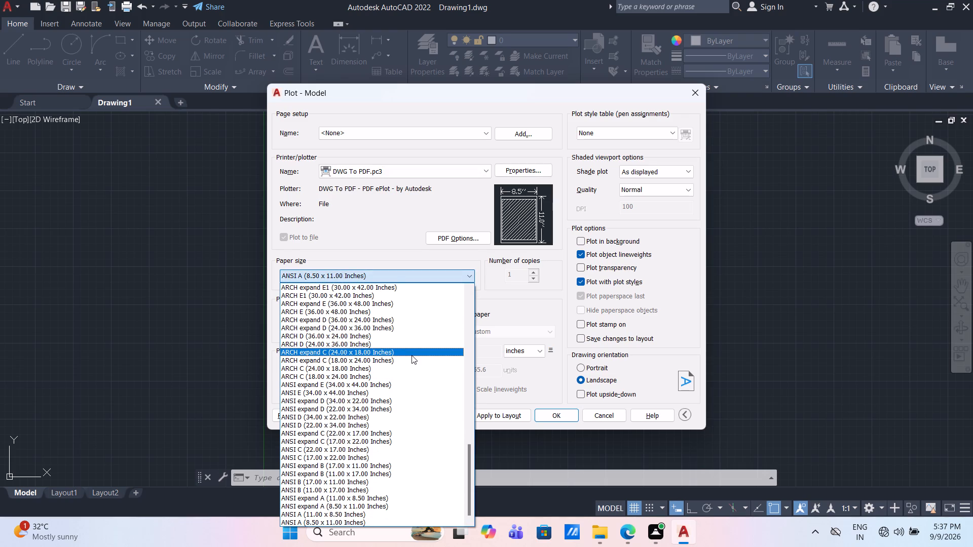
scroll(411, 355, down, 4)
scroll(386, 413, down, 8)
scroll(372, 400, up, 9)
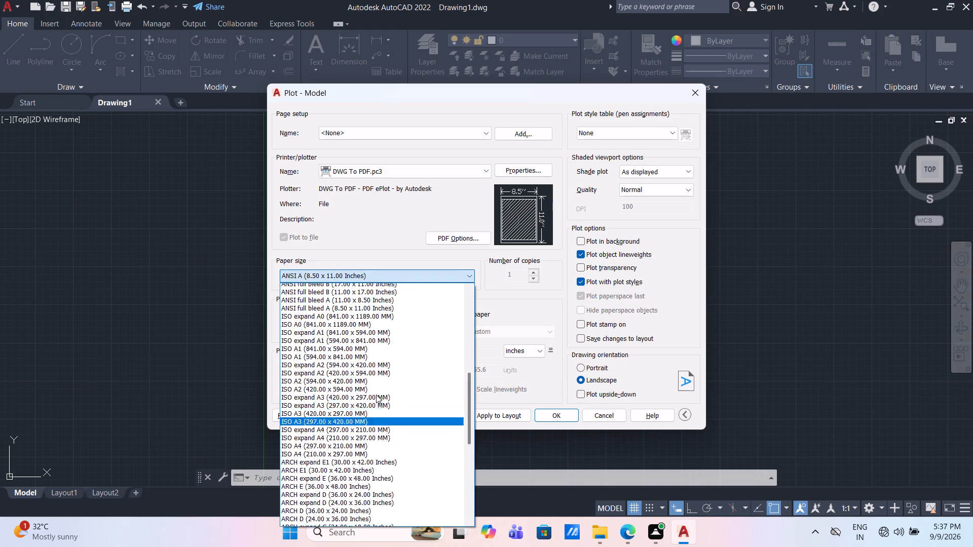
scroll(376, 395, up, 4)
scroll(378, 388, down, 7)
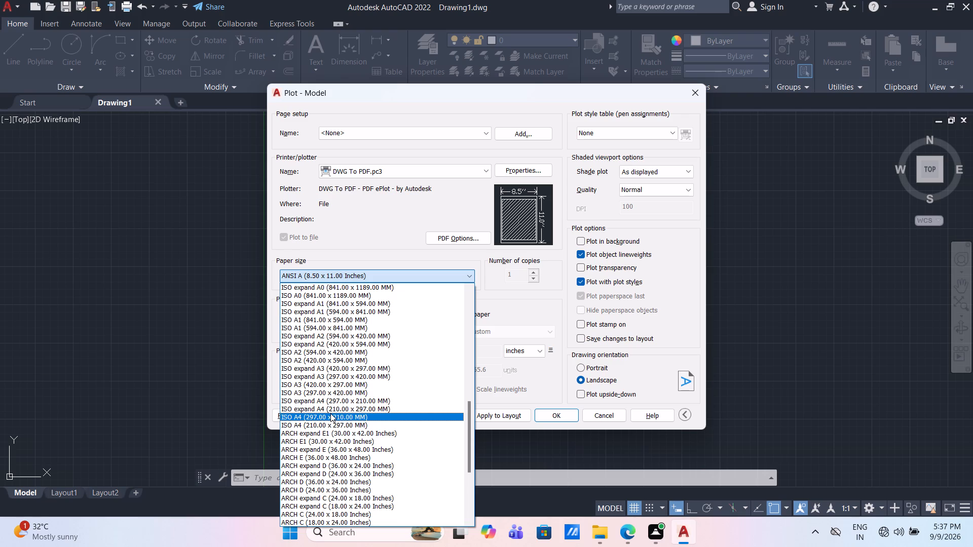
click(331, 415)
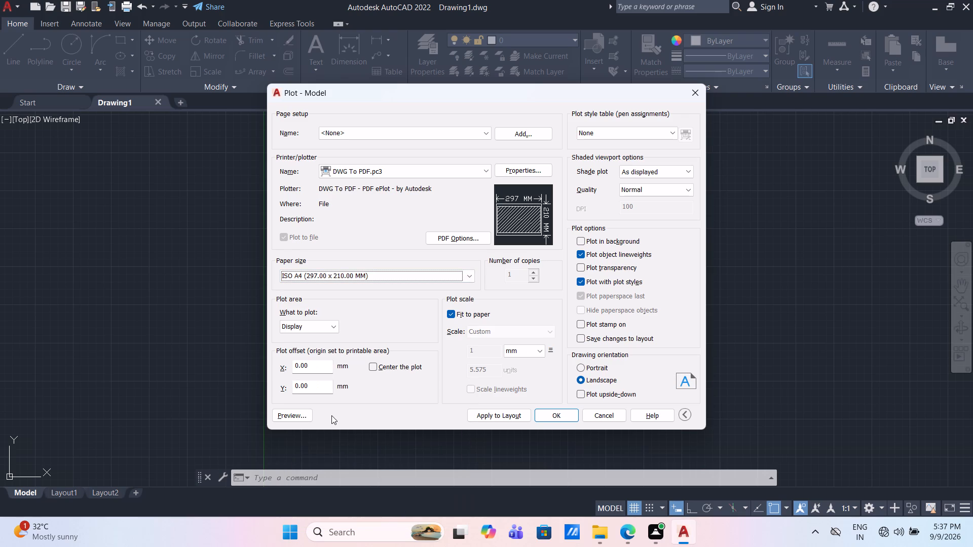
Set the plot area to Window and frame the whole floor plan with a margin around it.
click(335, 327)
click(324, 362)
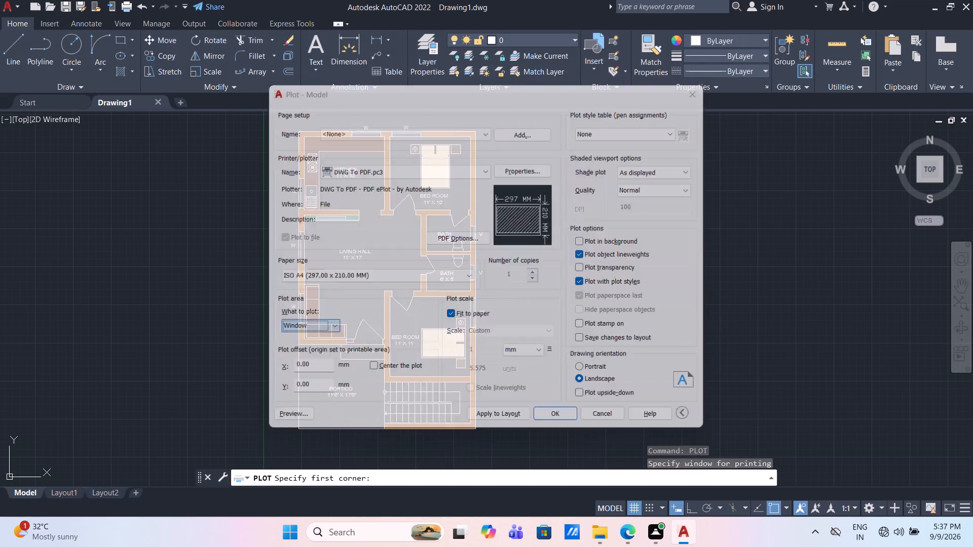
scroll(308, 127, down, 1)
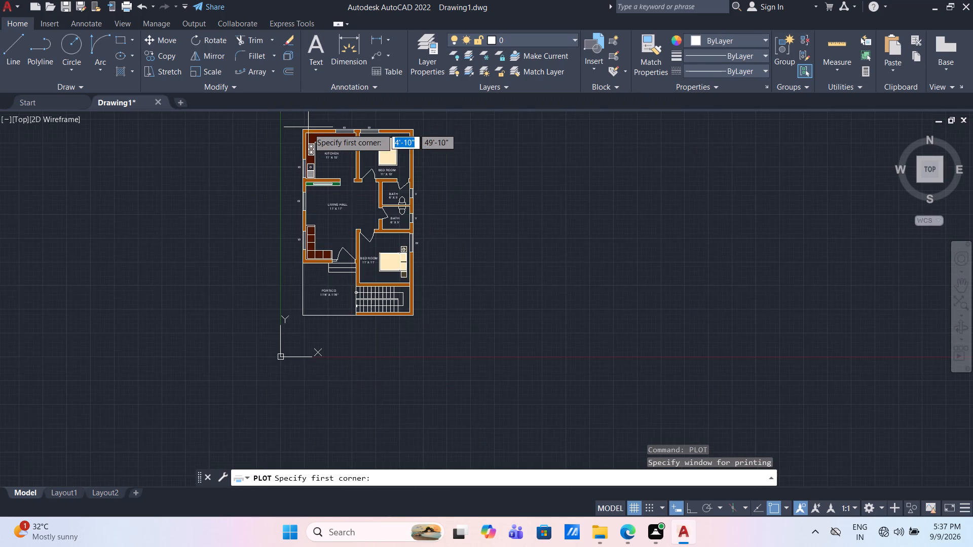
scroll(308, 130, down, 1)
scroll(306, 125, up, 1)
middle_drag(306, 125, 278, 172)
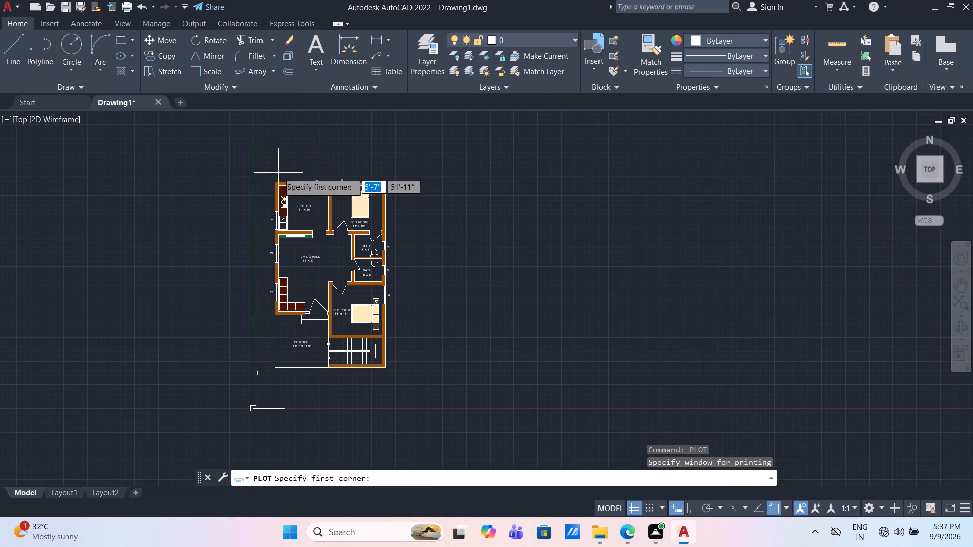
click(254, 160)
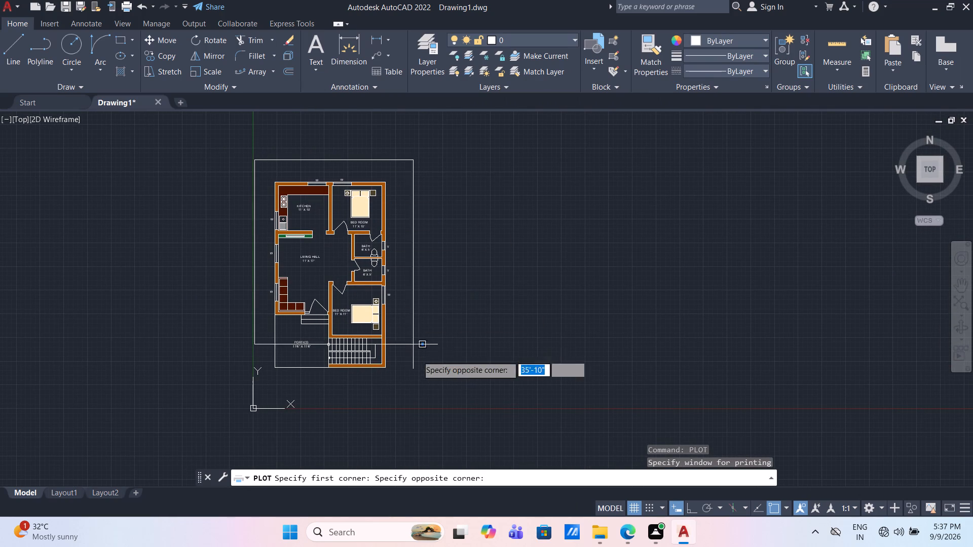
click(424, 399)
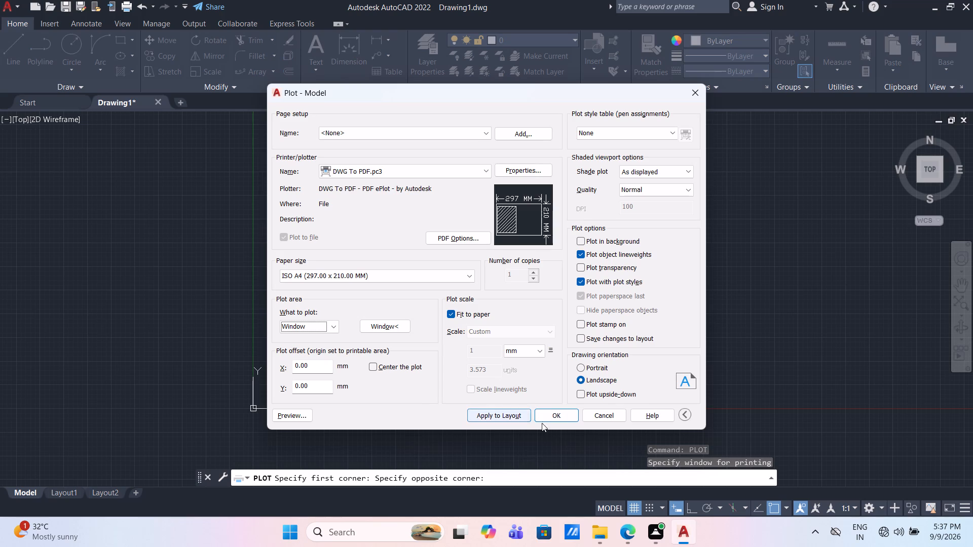
Plot the sheet to Drawing1-Model.pdf in the SSB Ibrahim HYD folder on the Desktop.
click(561, 415)
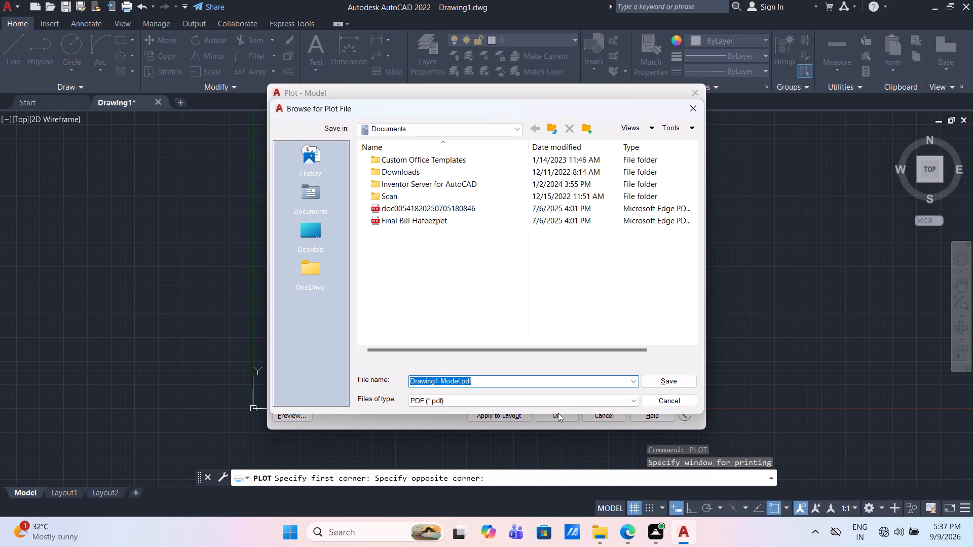
click(322, 230)
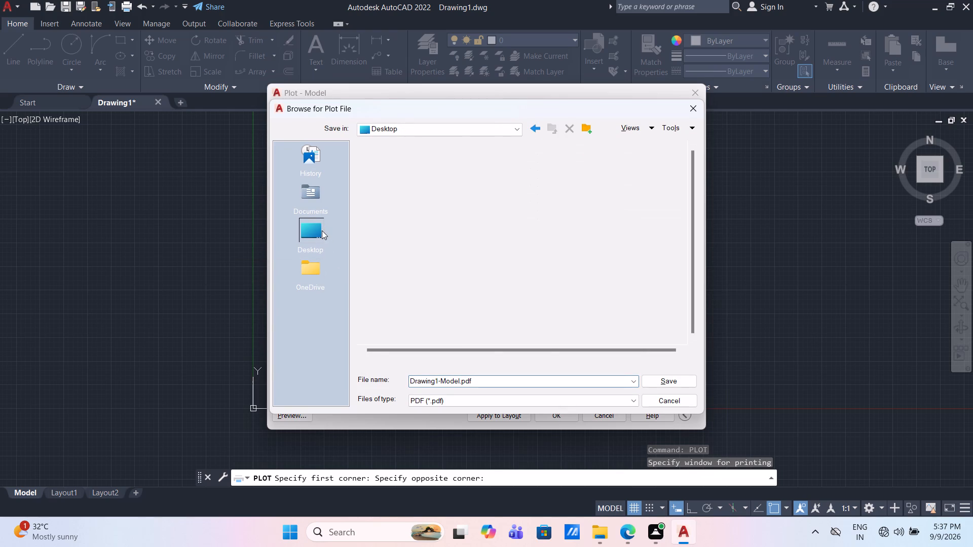
scroll(417, 312, down, 2)
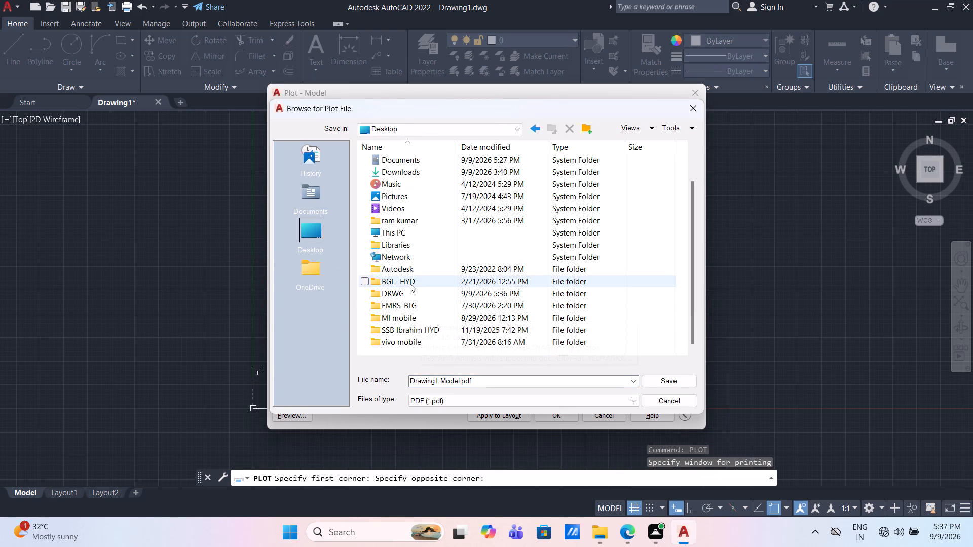
click(421, 332)
click(421, 332)
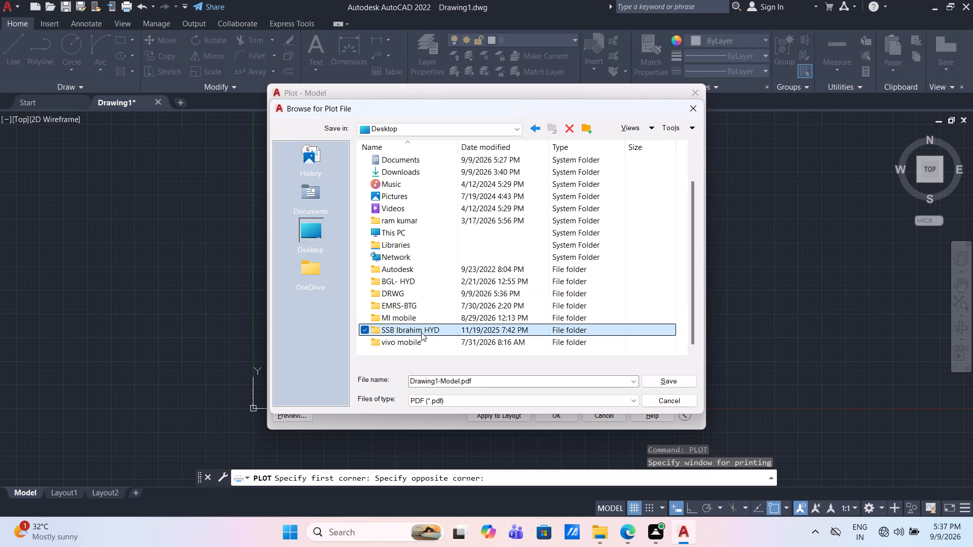
click(665, 379)
click(665, 379)
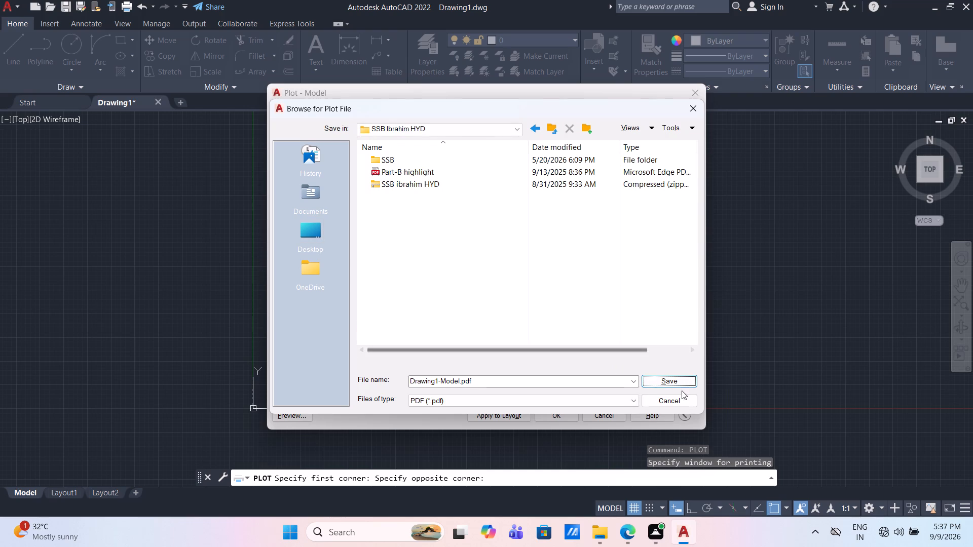
click(680, 381)
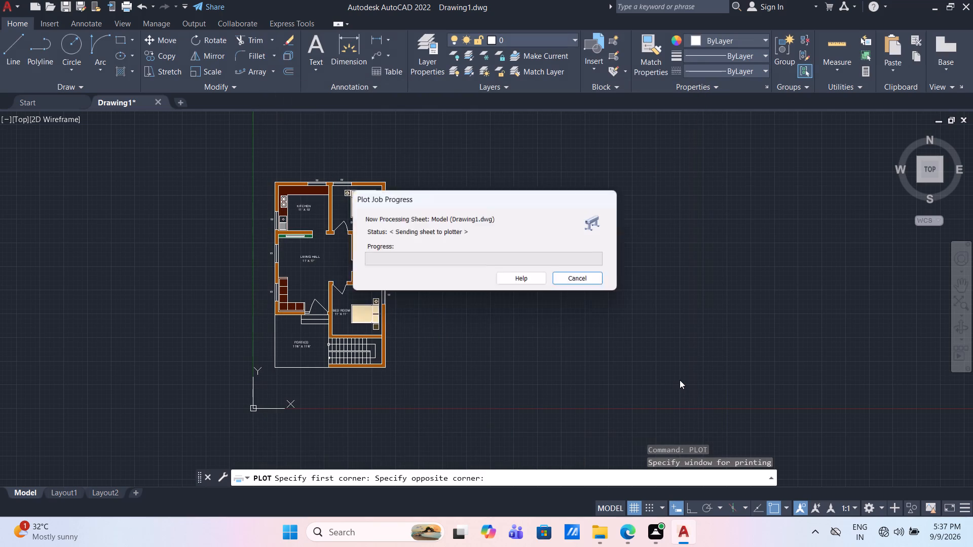